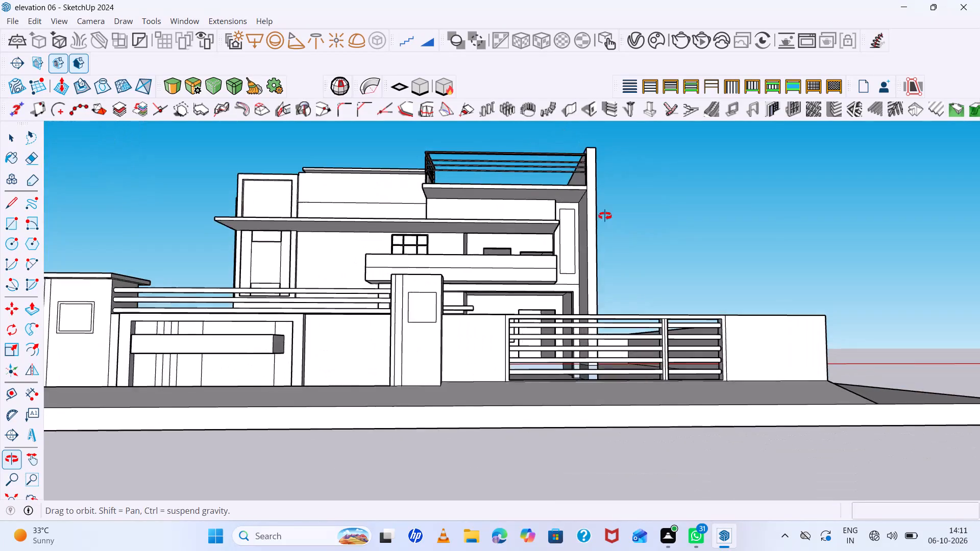
Examine the house, boundary wall and gate from the front and above, and the base slab from below.
scroll(468, 233, "down", 5)
middle_click_drag(587, 287, 671, 330)
scroll(589, 294, "down", 16)
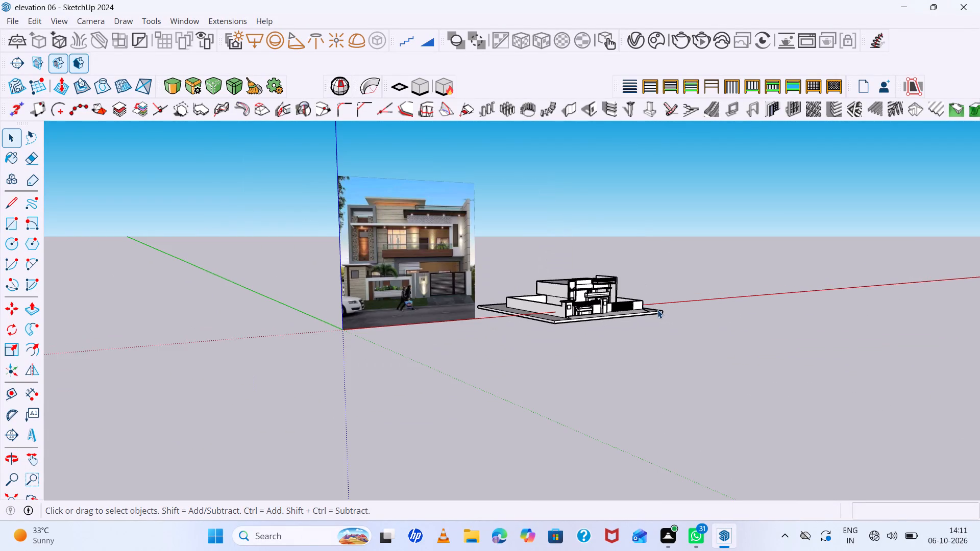
scroll(365, 233, "down", 1)
scroll(365, 232, "up", 1)
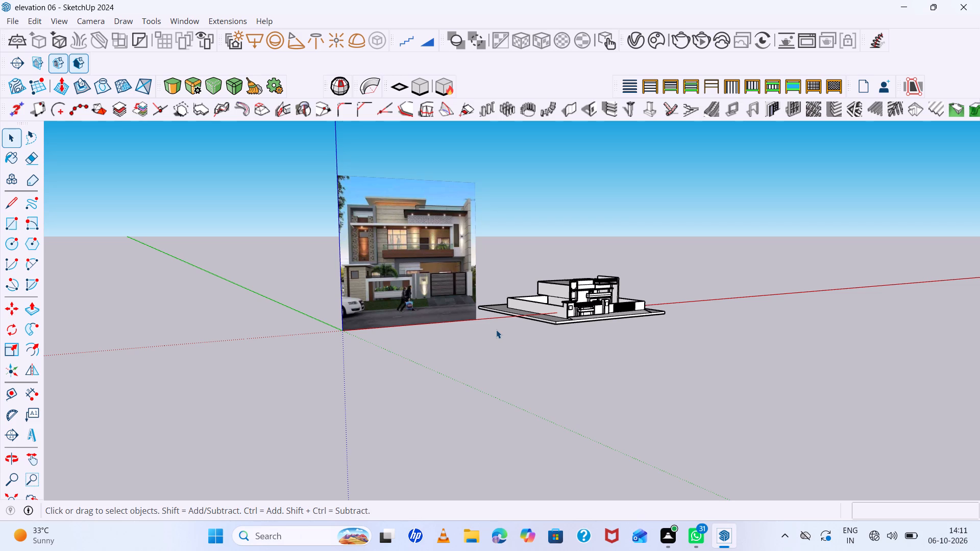
middle_click_drag(629, 279, 606, 295)
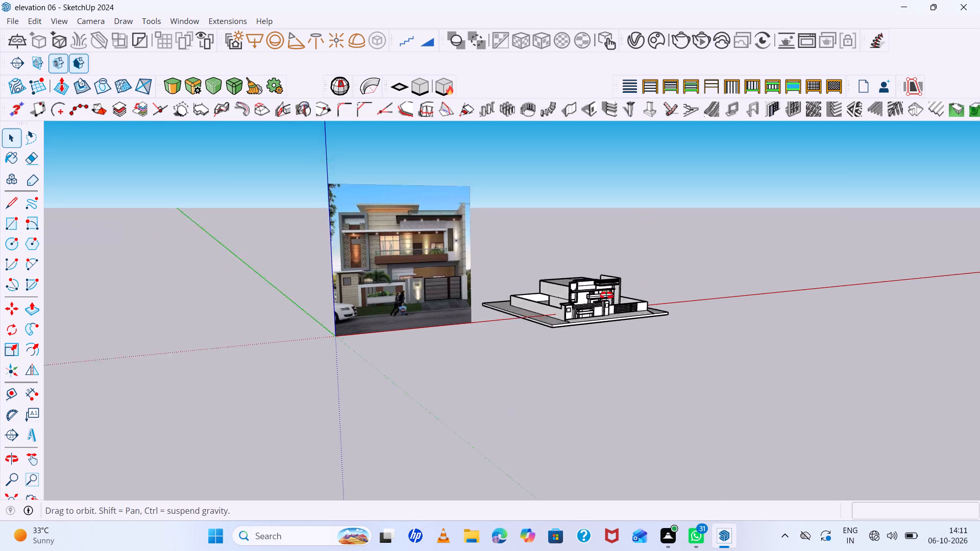
middle_click_drag(606, 295, 481, 326)
scroll(578, 319, "up", 15)
middle_click_drag(762, 368, 621, 208)
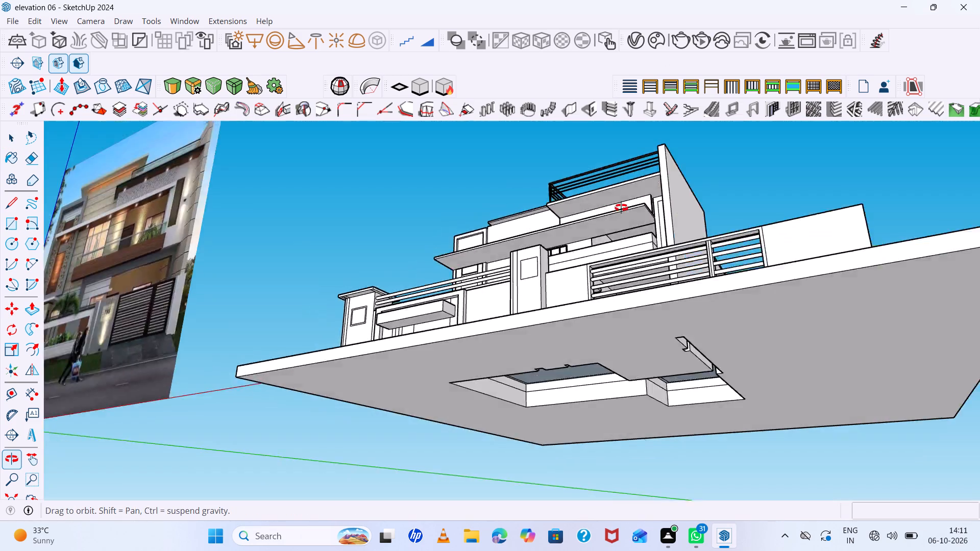
middle_click_drag(621, 208, 636, 342)
middle_click(636, 342)
scroll(660, 373, "up", 5)
middle_click_drag(684, 382, 886, 238)
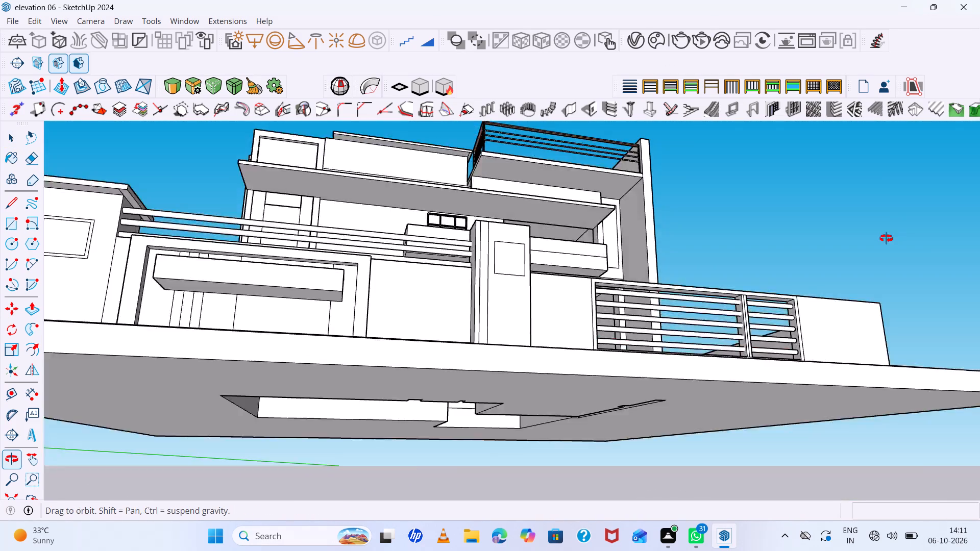
middle_click_drag(886, 238, 866, 147)
middle_click_drag(753, 272, 754, 248)
scroll(753, 265, "down", 11)
middle_click_drag(790, 306, 713, 245)
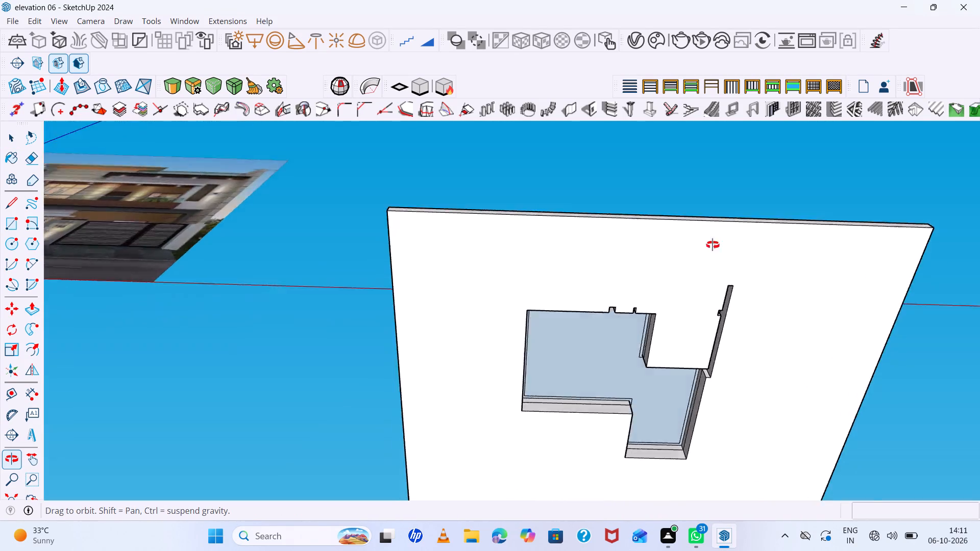
middle_click_drag(713, 245, 648, 196)
scroll(533, 262, "up", 5)
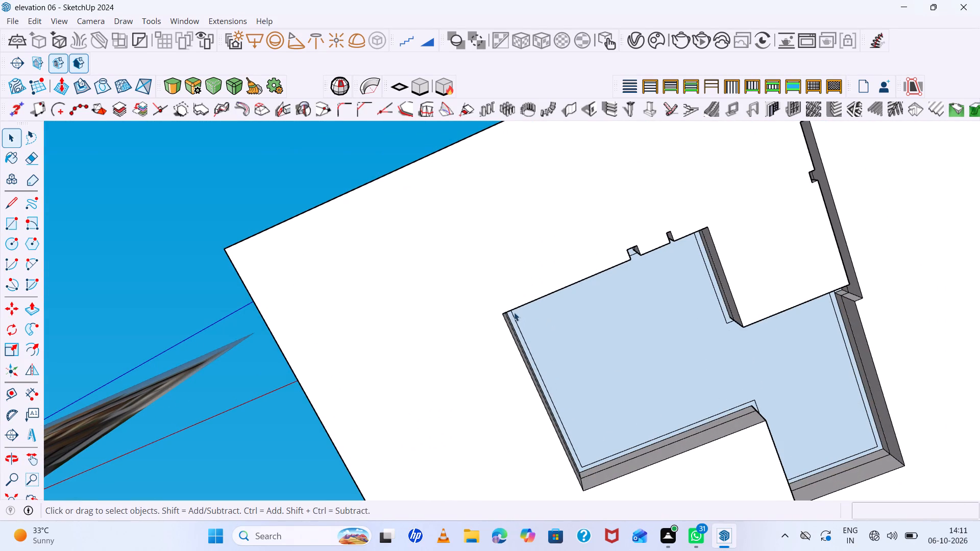
scroll(513, 302, "down", 7)
middle_click_drag(536, 292, 599, 405)
middle_click_drag(603, 262, 602, 440)
middle_click(602, 440)
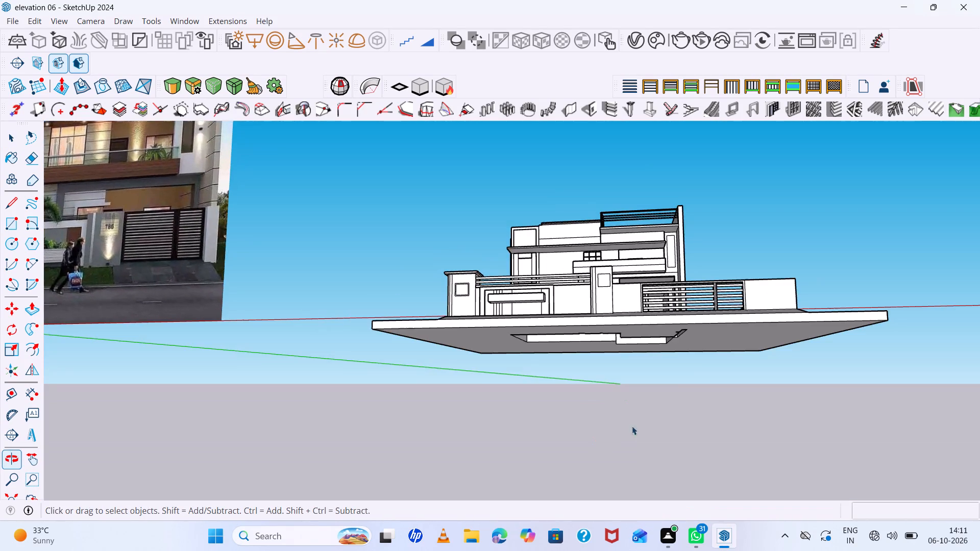
scroll(692, 312, "up", 1)
middle_click_drag(692, 312, 706, 404)
scroll(729, 341, "up", 12)
middle_click_drag(782, 331, 954, 354)
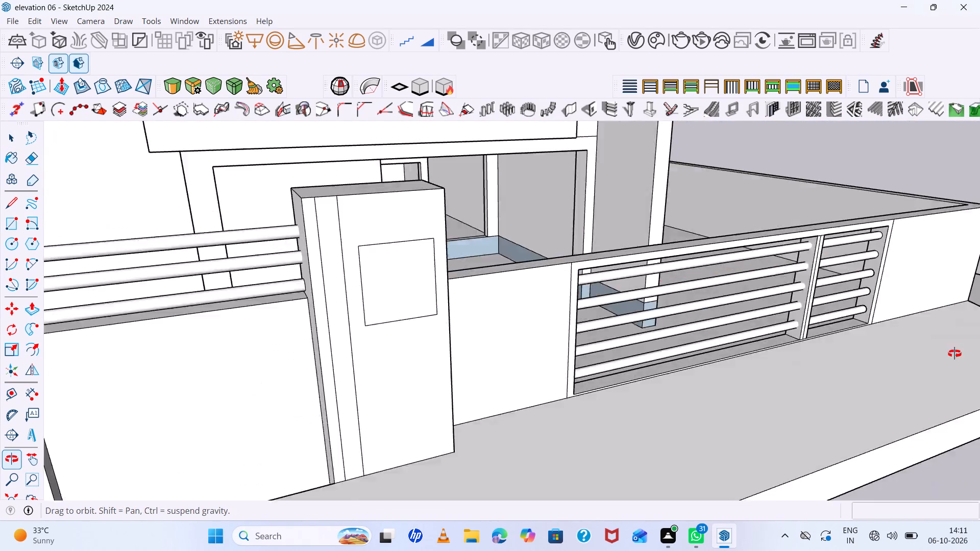
middle_click_drag(954, 354, 846, 431)
scroll(740, 299, "down", 16)
middle_click_drag(877, 308, 795, 252)
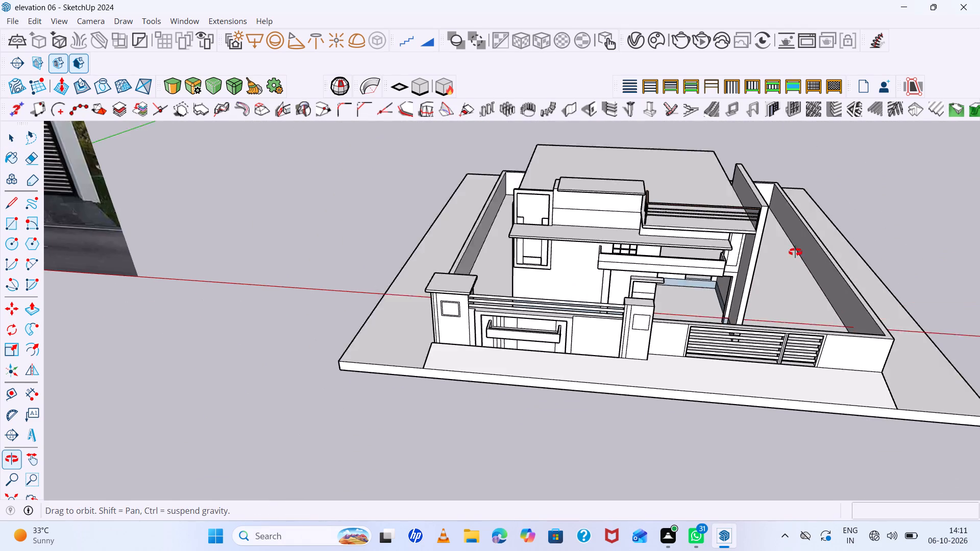
middle_click_drag(795, 252, 795, 248)
scroll(676, 158, "up", 6)
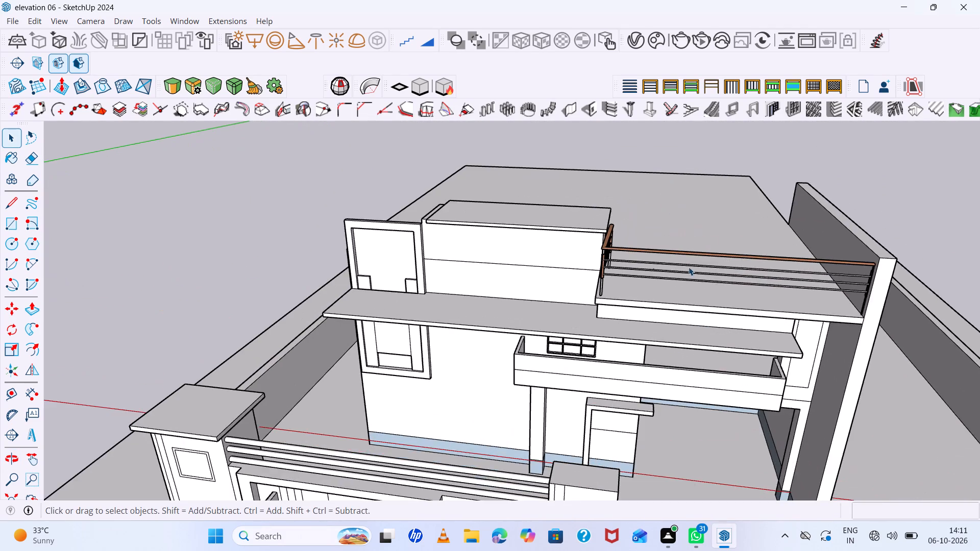
middle_click_drag(703, 250, 701, 151)
scroll(699, 151, "down", 6)
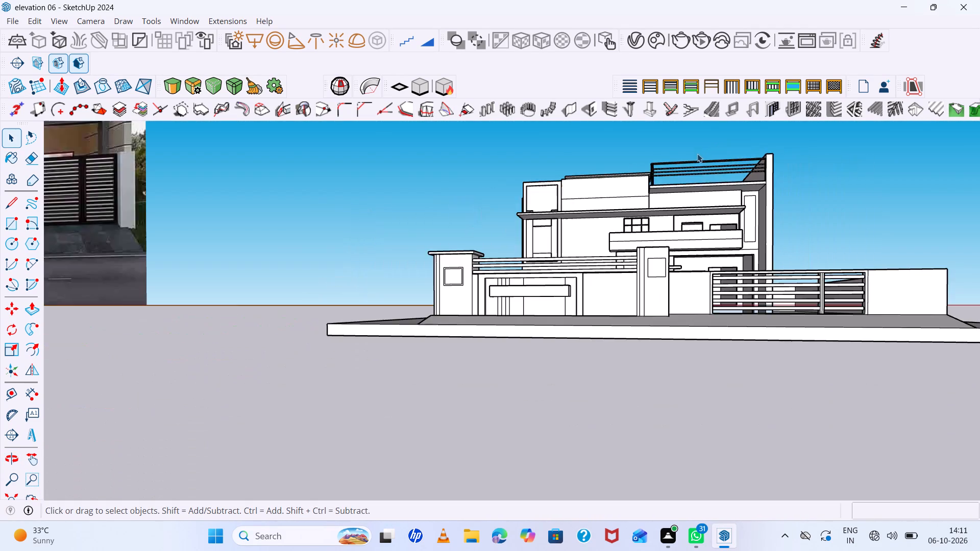
Compare the house model's front elevation with the reference photo, including the framed tower, balcony and boundary wall.
scroll(697, 224, "down", 7)
scroll(655, 224, "down", 7)
scroll(509, 116, "up", 5)
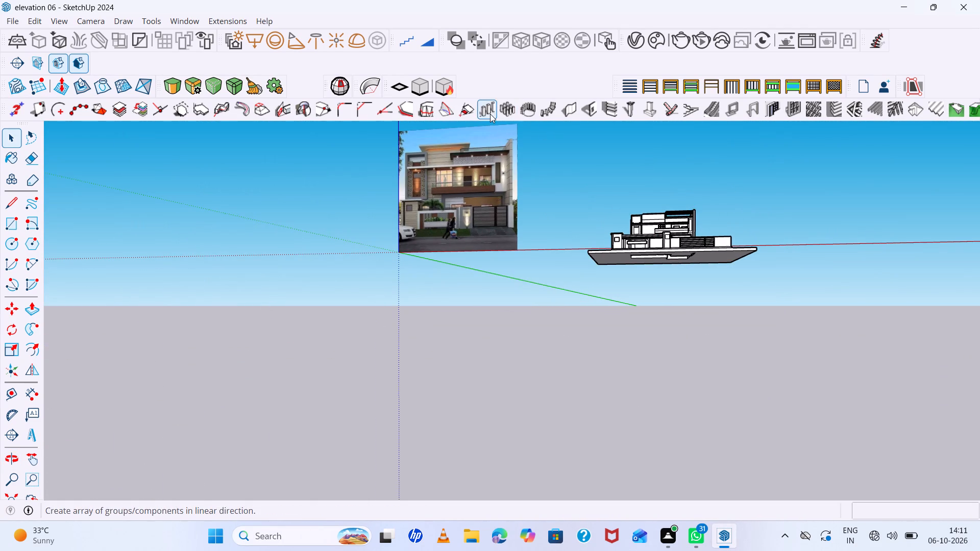
scroll(490, 114, "up", 13)
scroll(494, 172, "up", 1)
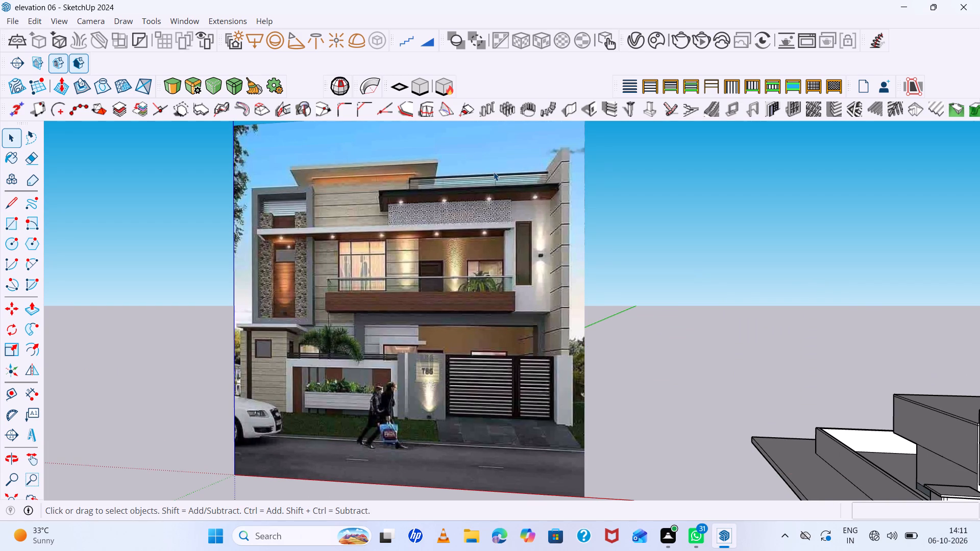
scroll(462, 188, "down", 4)
scroll(496, 214, "down", 4)
scroll(469, 149, "up", 7)
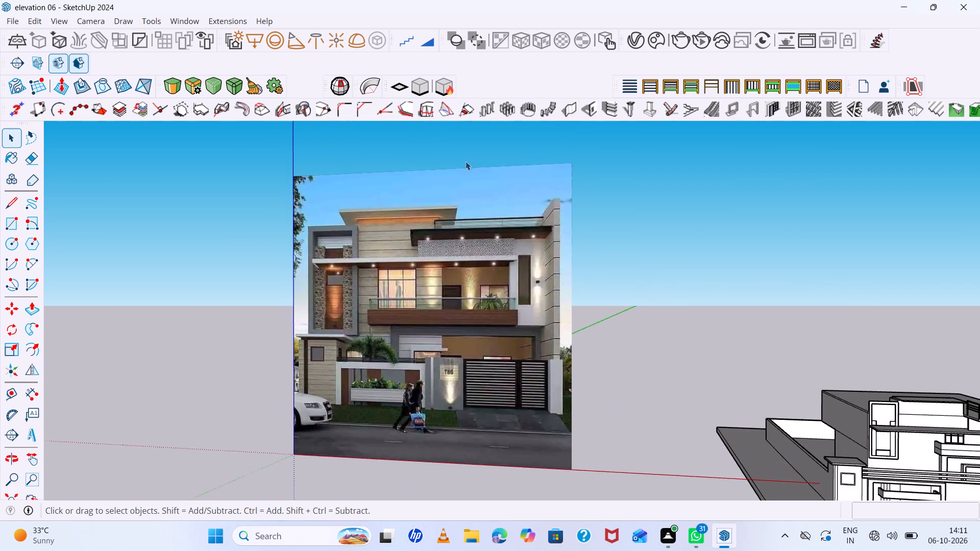
scroll(465, 161, "up", 2)
scroll(430, 261, "down", 4)
scroll(459, 292, "down", 3)
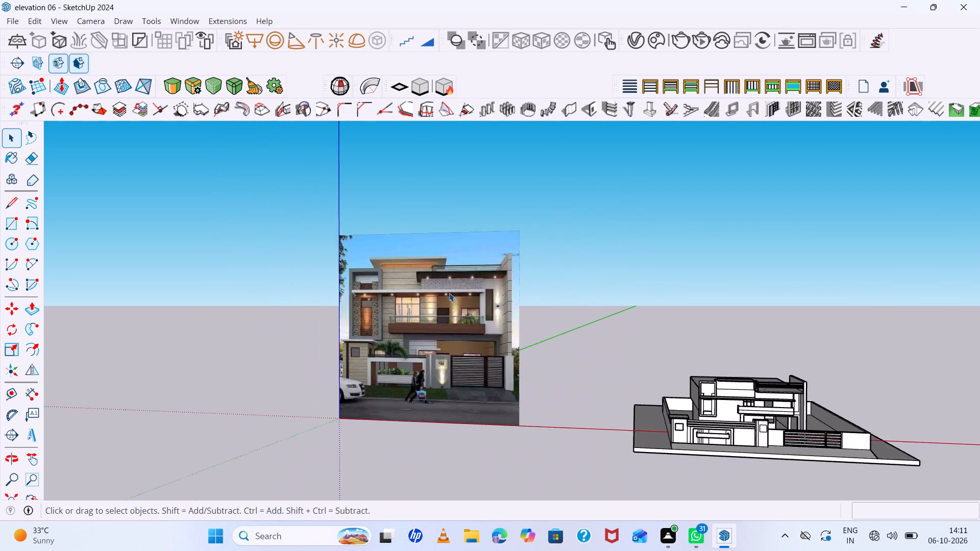
scroll(449, 293, "down", 4)
middle_click_drag(472, 327, 504, 354)
scroll(666, 392, "up", 3)
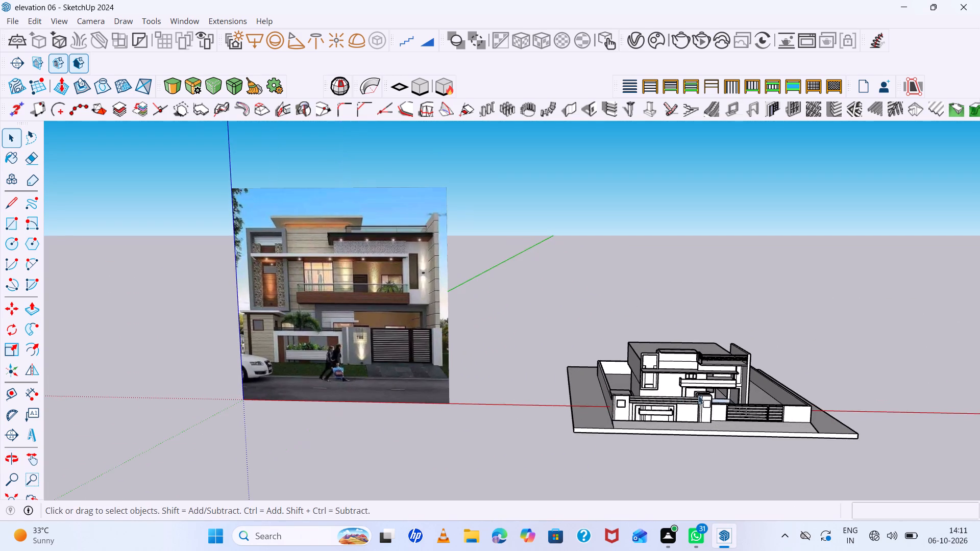
middle_click_drag(736, 399, 739, 384)
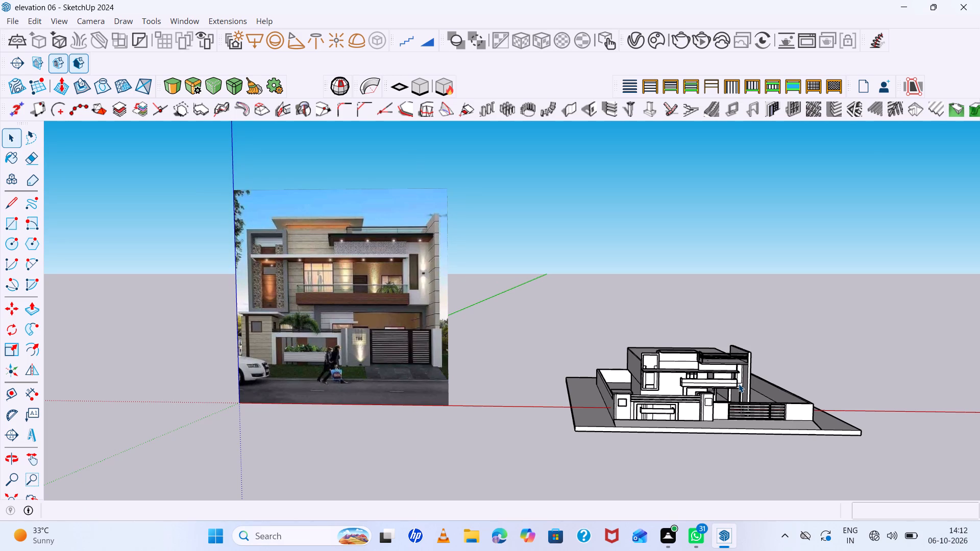
scroll(752, 396, "up", 6)
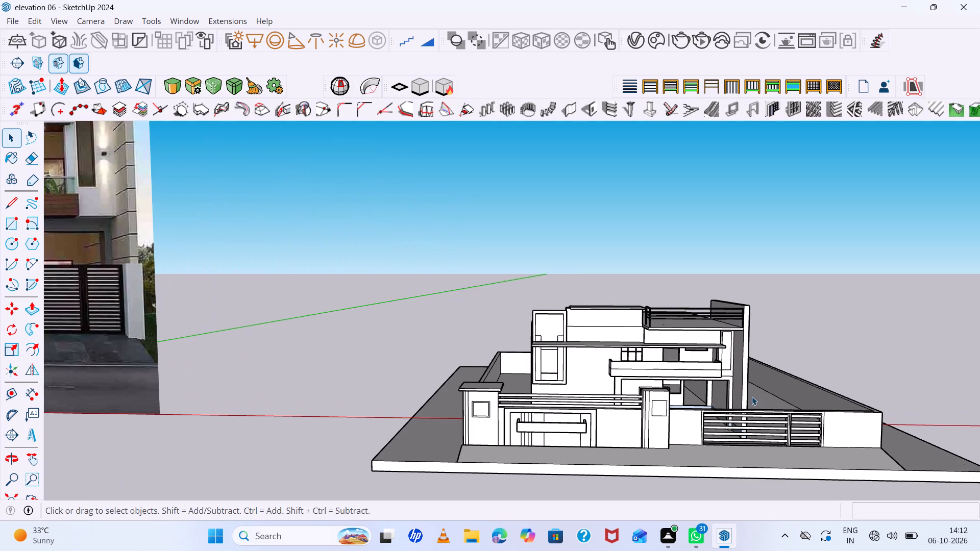
middle_click_drag(758, 342, 692, 331)
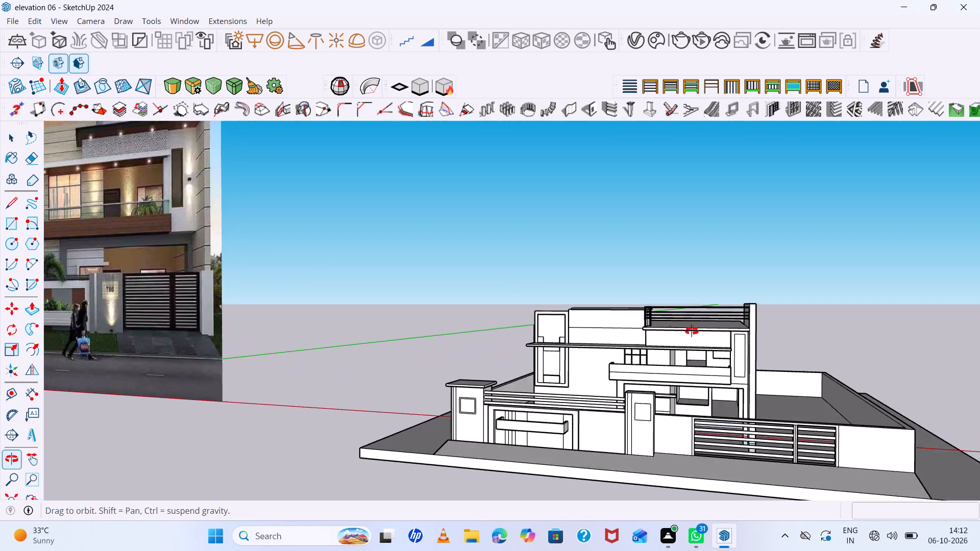
middle_click_drag(692, 331, 691, 333)
scroll(691, 333, "down", 7)
scroll(283, 173, "up", 5)
middle_click_drag(348, 233, 436, 249)
scroll(371, 212, "down", 6)
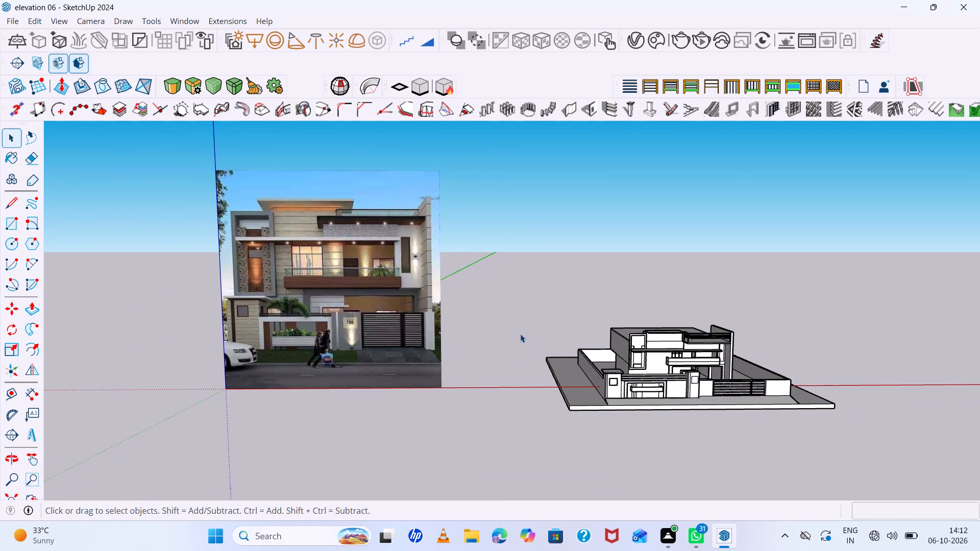
scroll(640, 333, "up", 12)
middle_click_drag(654, 375, 690, 381)
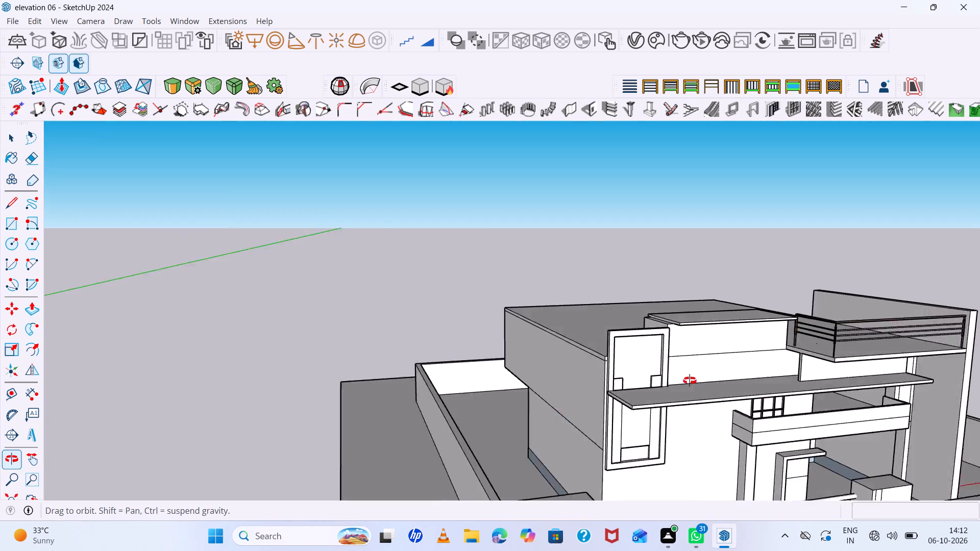
middle_click_drag(690, 381, 669, 375)
scroll(428, 290, "down", 8)
scroll(259, 236, "down", 5)
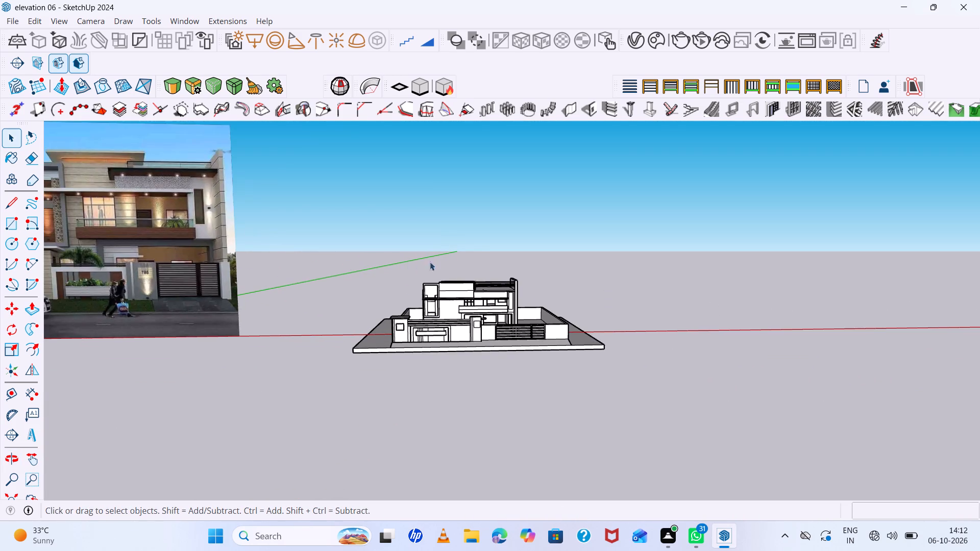
scroll(454, 263, "down", 4)
scroll(94, 180, "up", 6)
middle_click_drag(265, 232, 364, 243)
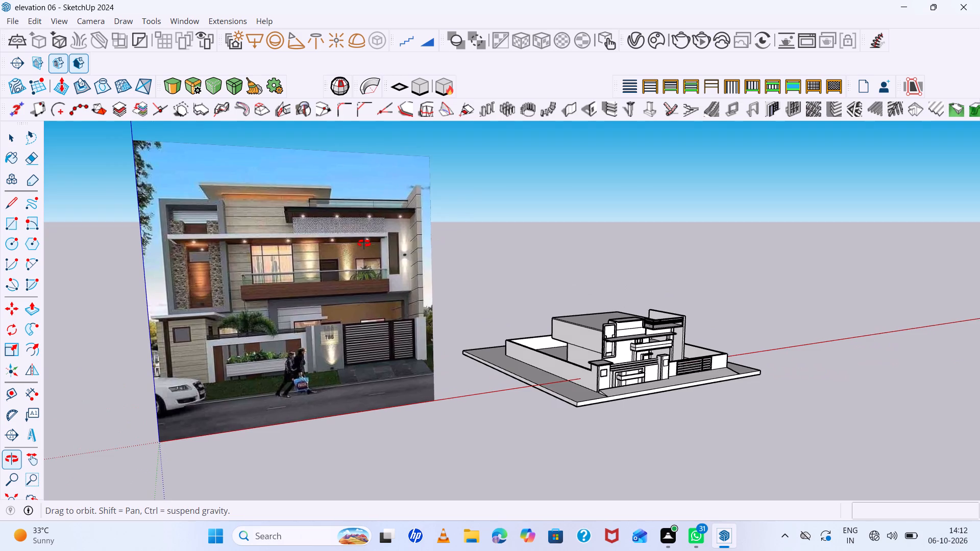
middle_click_drag(364, 243, 362, 263)
middle_click(362, 263)
middle_click_drag(538, 290, 386, 279)
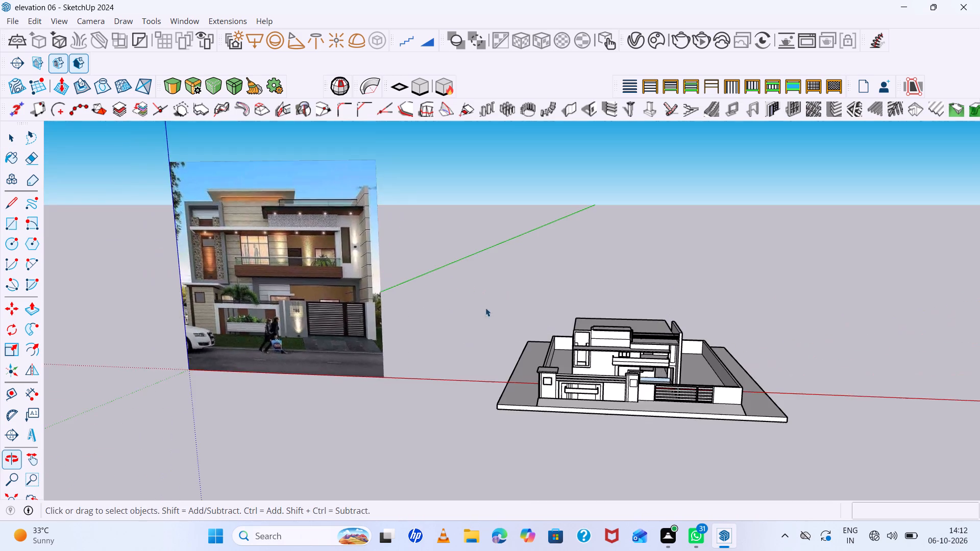
Push/Pull the top of the right block inside the tower frame, above the long canopy slab, upward by 2' 3 3/4".
scroll(582, 362, "up", 9)
scroll(592, 322, "up", 7)
middle_click_drag(595, 321, 623, 375)
scroll(600, 309, "up", 7)
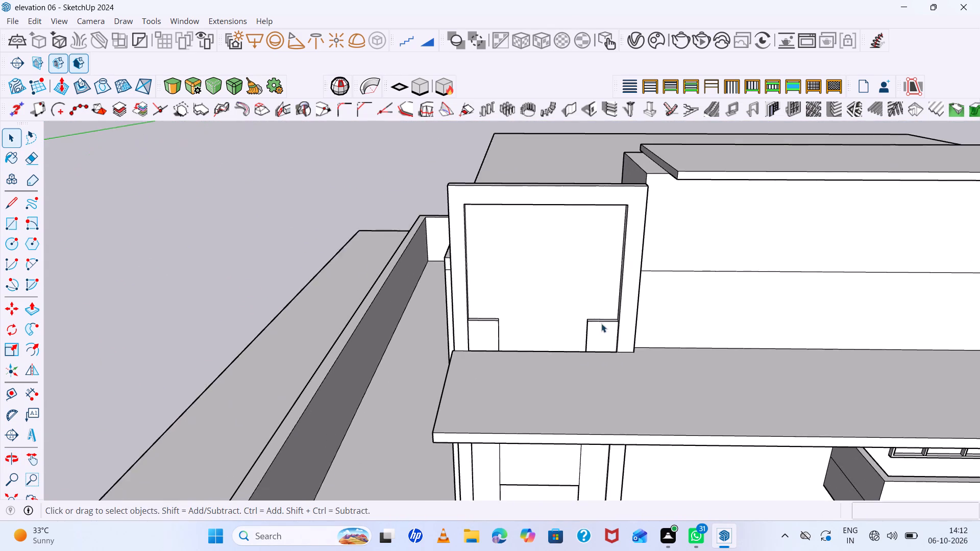
middle_click_drag(602, 324, 610, 378)
scroll(601, 338, "up", 5)
left_click(605, 330)
scroll(605, 330, "up", 4)
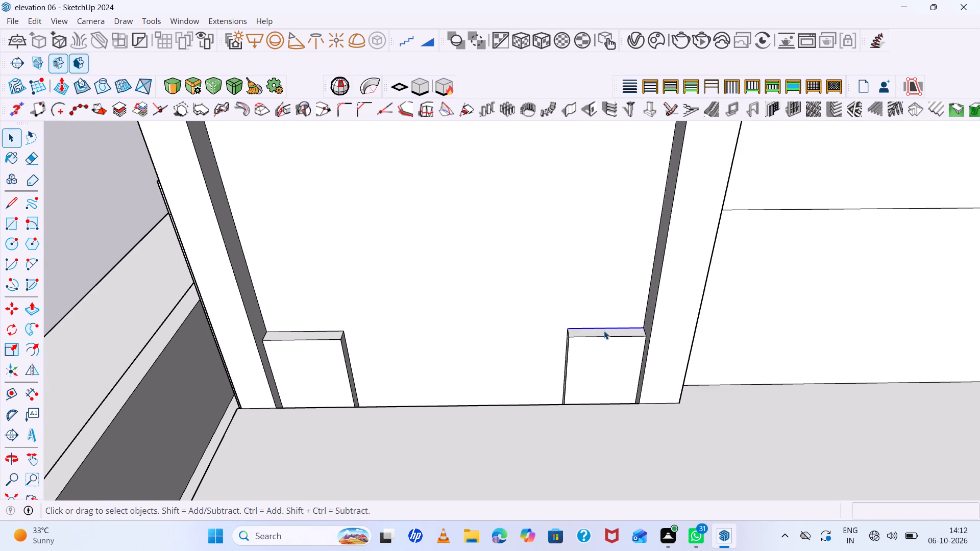
left_click(604, 331)
key("p")
left_click(603, 334)
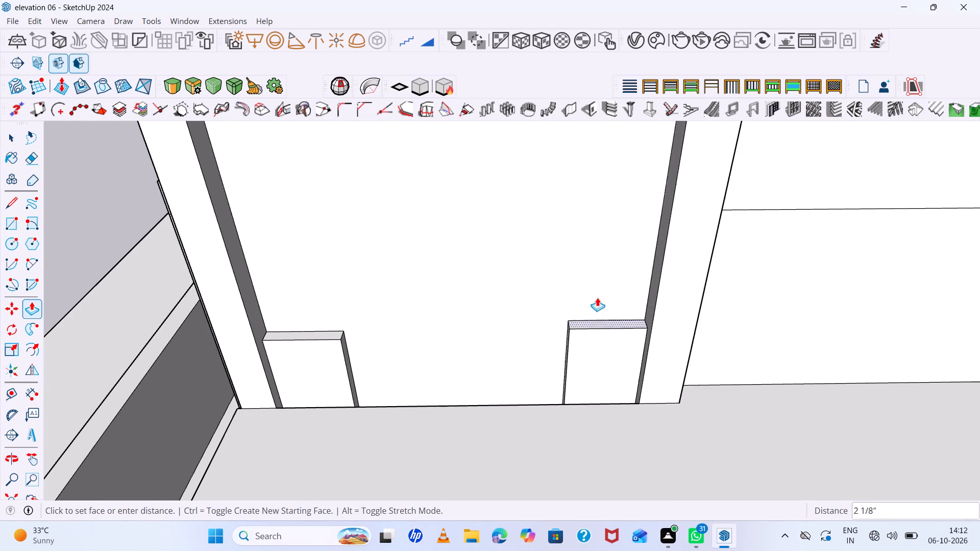
left_click(587, 202)
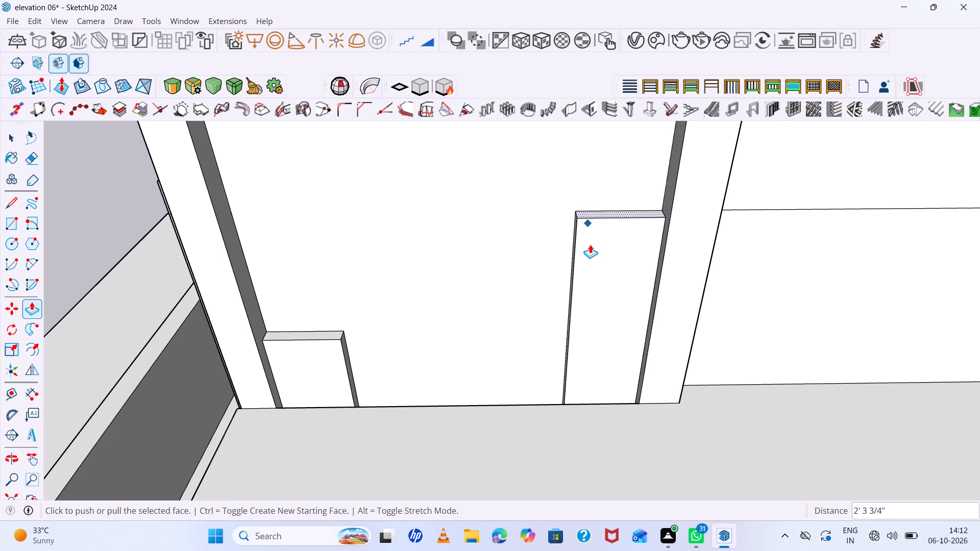
Push/Pull the top of the left block inside the tower frame up 2' 3 3/4" to match the right block's height.
scroll(590, 256, "down", 6)
middle_click_drag(636, 278, 676, 187)
scroll(425, 267, "up", 5)
middle_click_drag(433, 307, 453, 399)
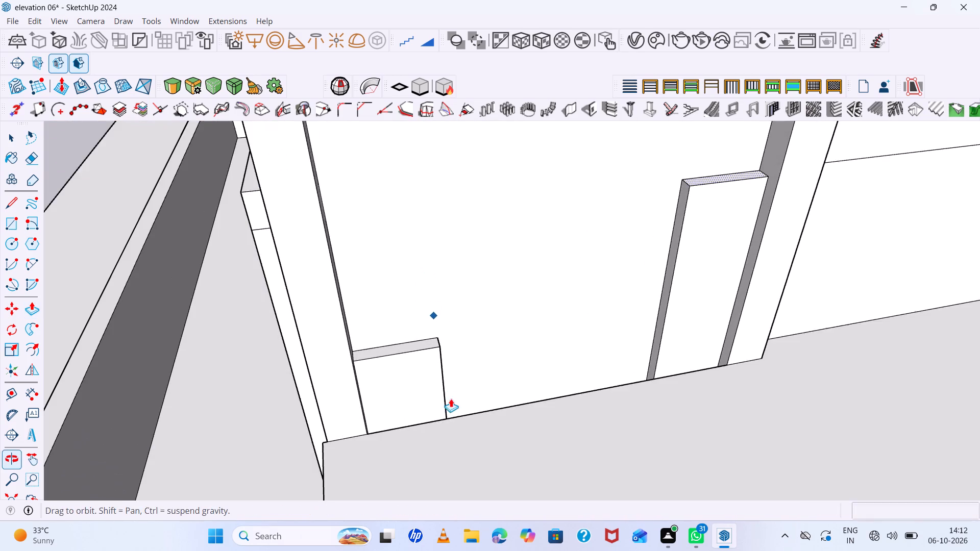
scroll(404, 358, "up", 4)
key("space")
double_click(402, 342)
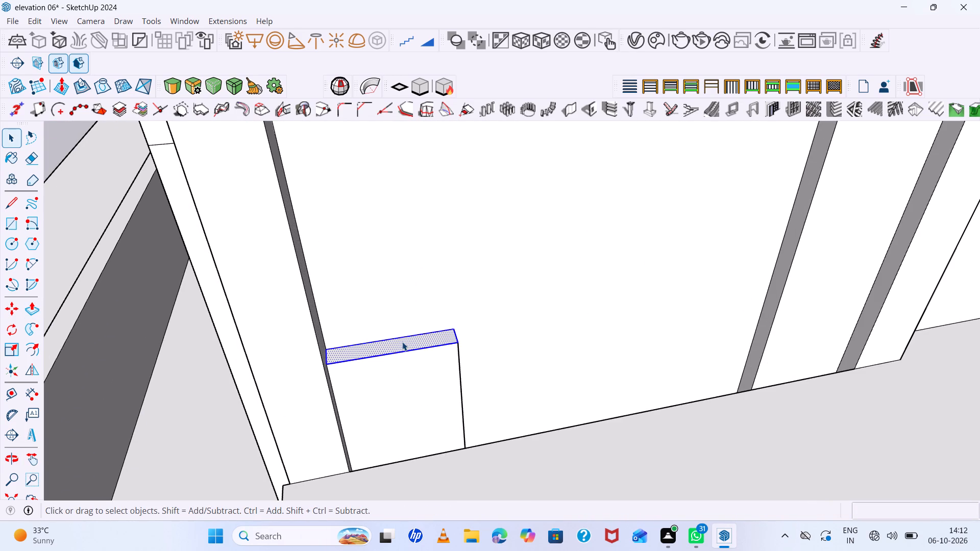
key("p")
left_click(402, 342)
scroll(386, 258, "down", 13)
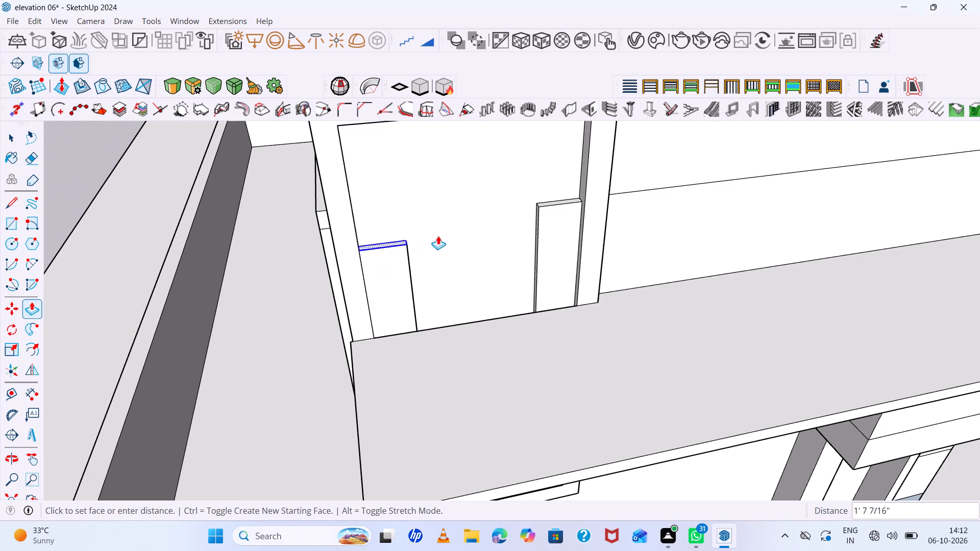
left_click(544, 203)
Review the raised tower blocks from the front and compare the whole facade with the reference photo.
scroll(506, 257, "down", 7)
scroll(533, 303, "up", 1)
middle_click_drag(533, 303, 416, 191)
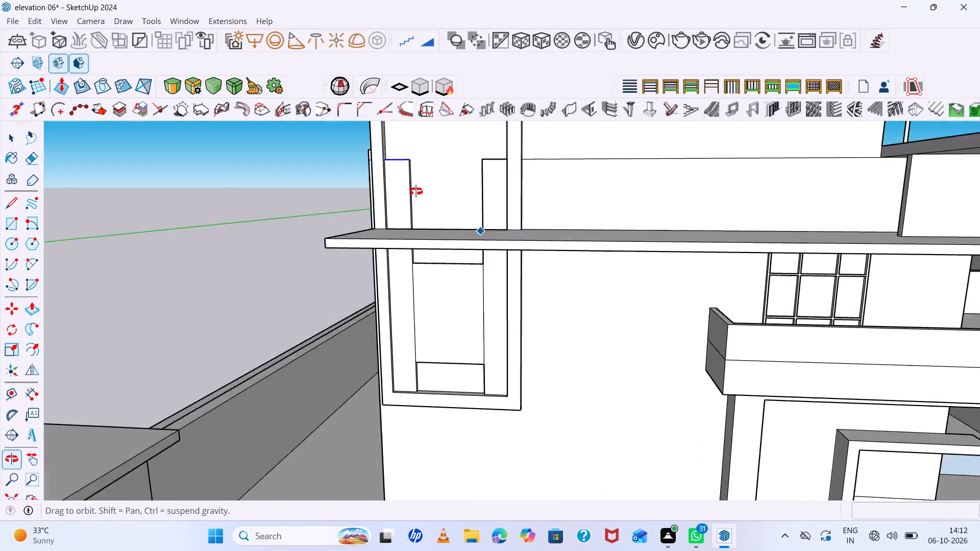
middle_click_drag(416, 191, 404, 215)
scroll(525, 241, "down", 7)
middle_click_drag(535, 257, 603, 208)
scroll(614, 217, "down", 4)
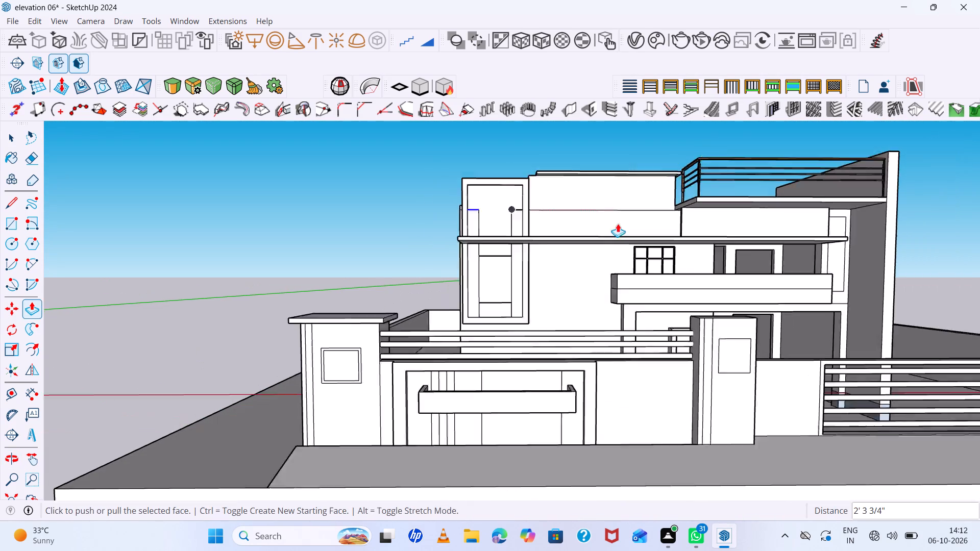
scroll(618, 223, "down", 15)
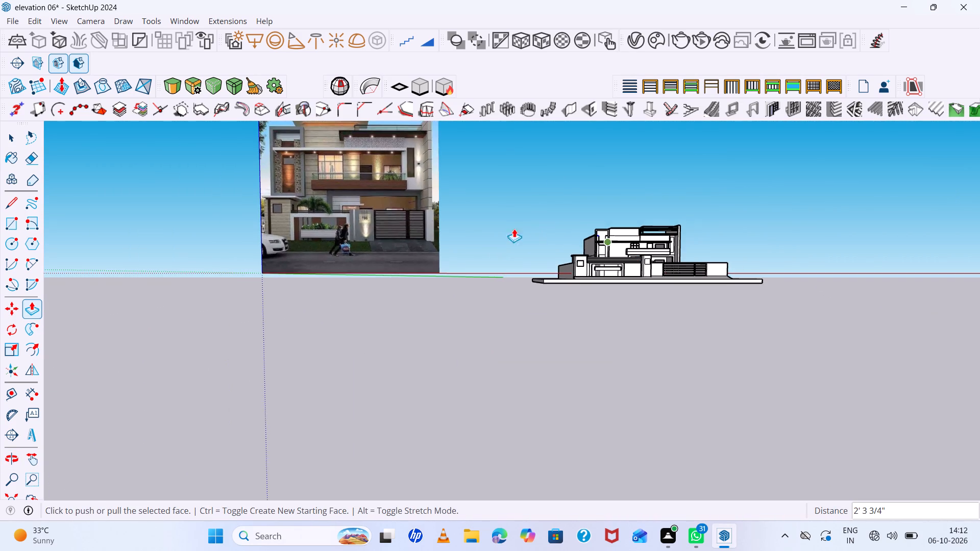
Compare the facade in the reference photo with the house model, focusing on the framed tower.
scroll(276, 144, "up", 13)
scroll(344, 189, "up", 6)
middle_click_drag(376, 210, 411, 222)
scroll(412, 223, "down", 14)
middle_click_drag(412, 223, 378, 233)
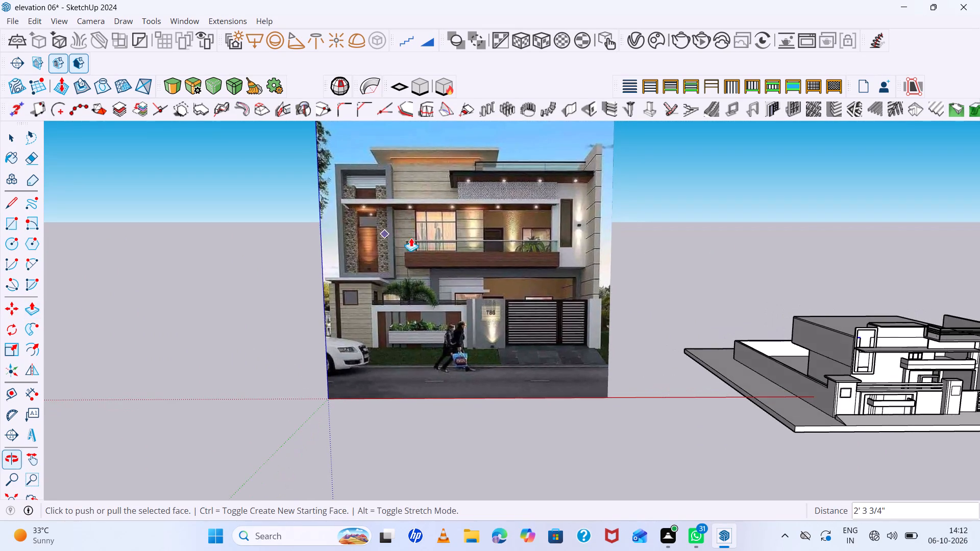
scroll(900, 317, "up", 14)
middle_click_drag(784, 335, 782, 330)
middle_click(782, 329)
scroll(738, 292, "down", 16)
scroll(815, 305, "up", 4)
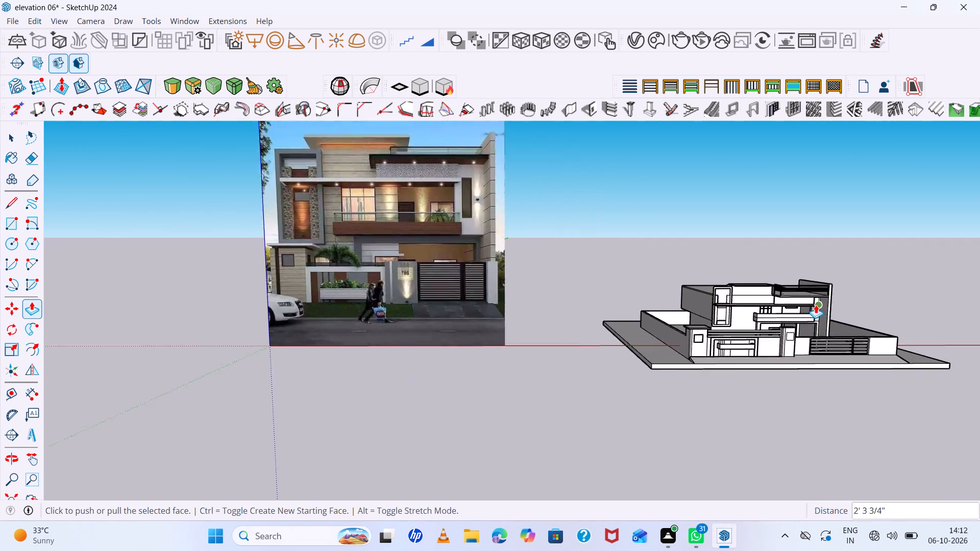
Push/Pull the underside of the central panel inside the tower frame down to the frame's bottom edge.
scroll(816, 305, "up", 2)
scroll(738, 323, "up", 15)
middle_click_drag(693, 324, 694, 256)
scroll(671, 276, "up", 3)
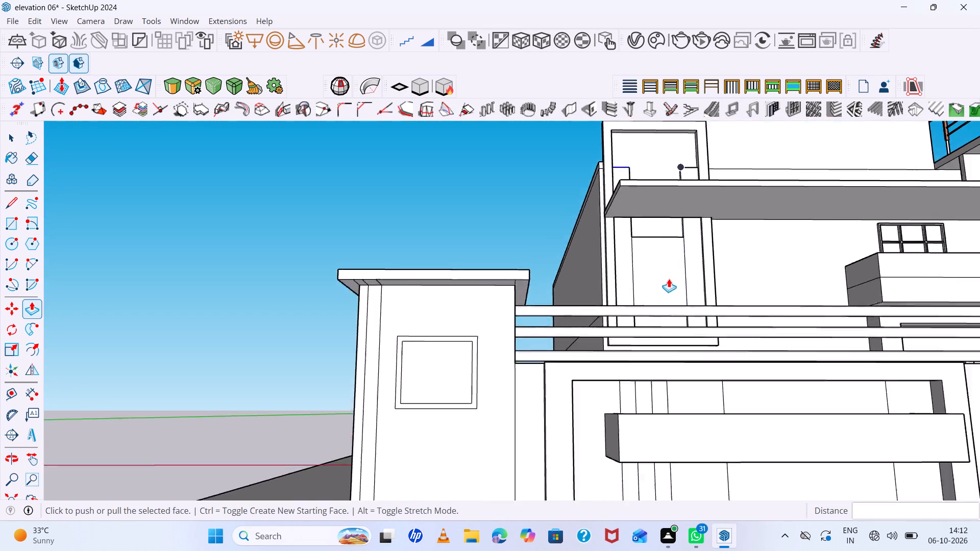
scroll(669, 279, "up", 9)
middle_click_drag(664, 317, 740, 255)
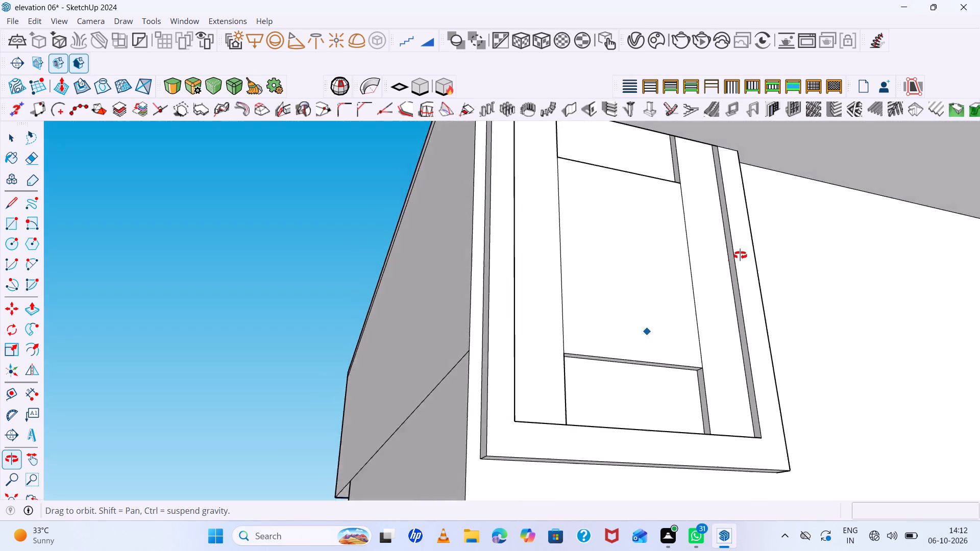
middle_click_drag(740, 255, 729, 233)
scroll(687, 331, "up", 7)
key("space")
left_click(672, 384)
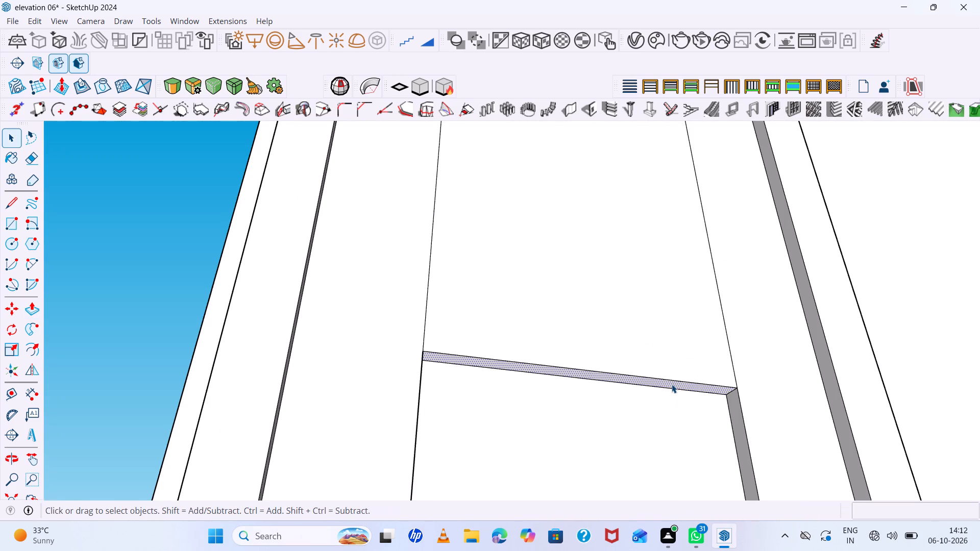
key("p")
double_click(671, 384)
scroll(653, 363, "down", 8)
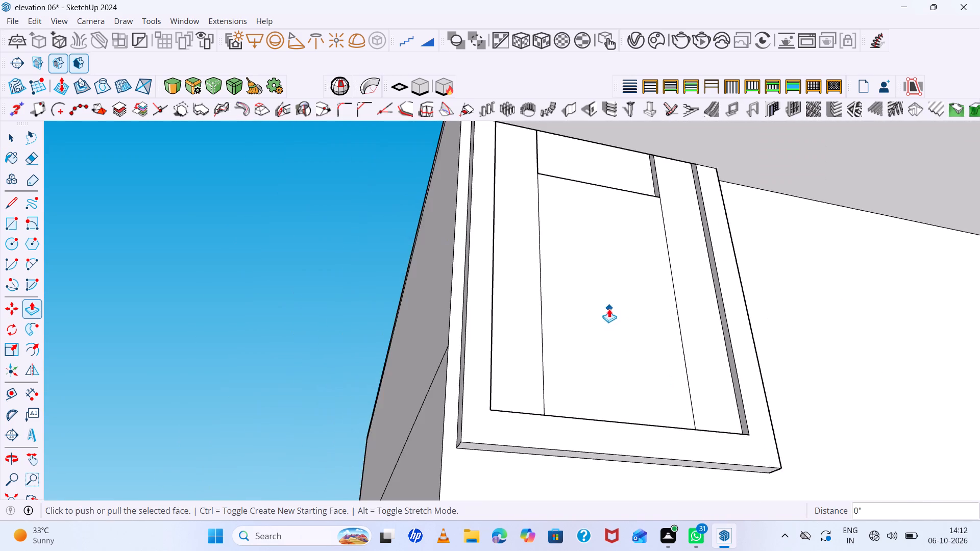
Push/Pull the top of the tower's central panel up 4' 5", past the long canopy slab to just below the side blocks' tops.
scroll(609, 309, "down", 5)
middle_click_drag(631, 351, 619, 424)
scroll(614, 363, "down", 6)
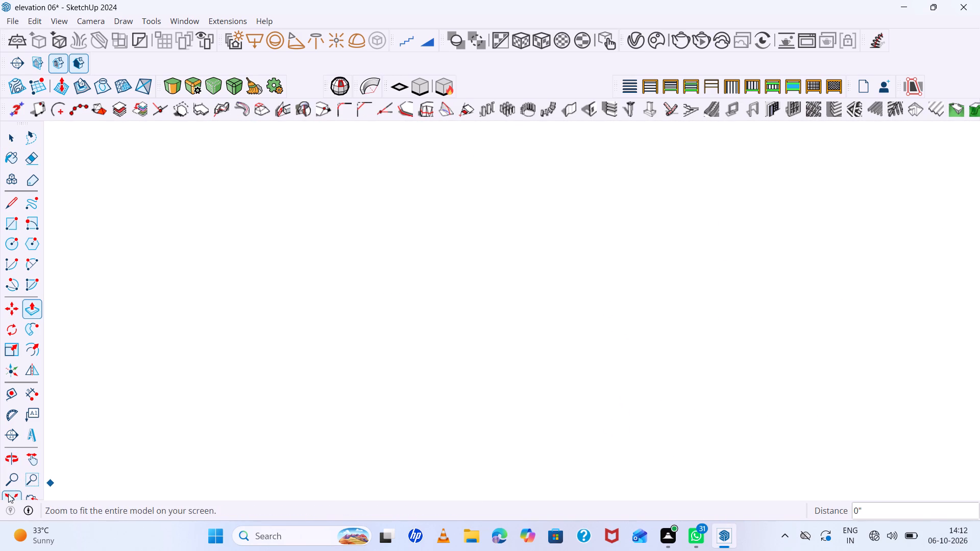
left_click(8, 496)
scroll(791, 391, "up", 13)
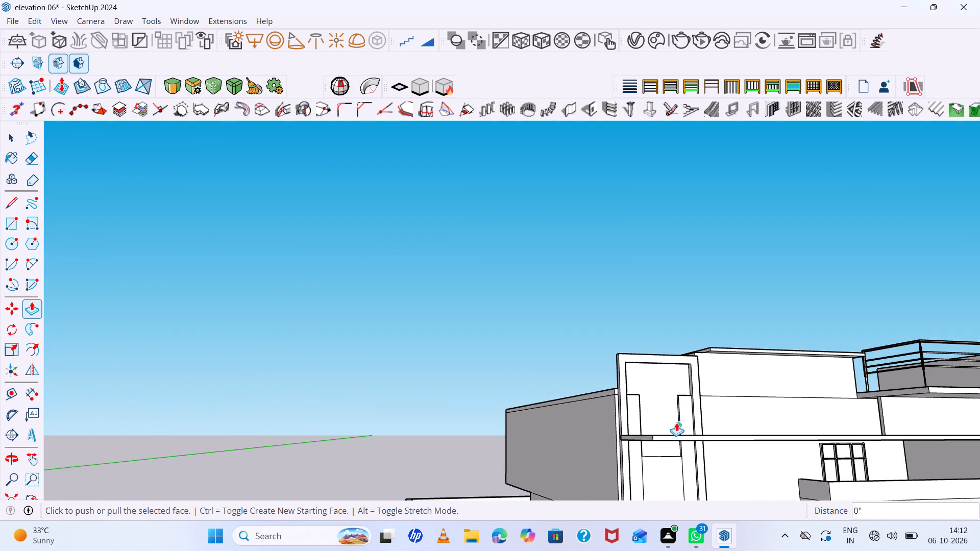
middle_click_drag(676, 422, 676, 490)
scroll(657, 466, "up", 7)
middle_click_drag(665, 468, 758, 415)
scroll(646, 448, "up", 10)
middle_click_drag(679, 464, 693, 498)
scroll(655, 465, "up", 5)
key("space")
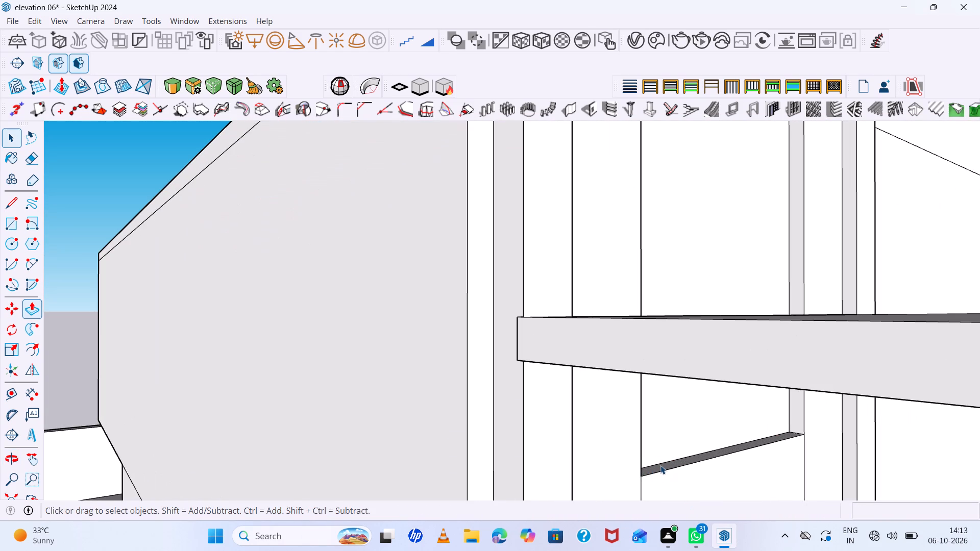
double_click(660, 465)
left_click(660, 466)
left_click(660, 470)
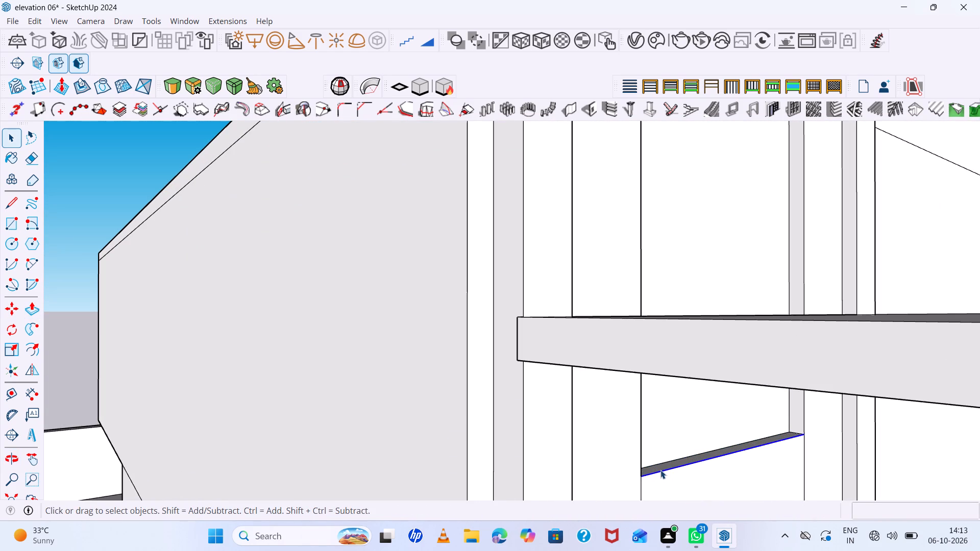
left_click(659, 467)
key("p")
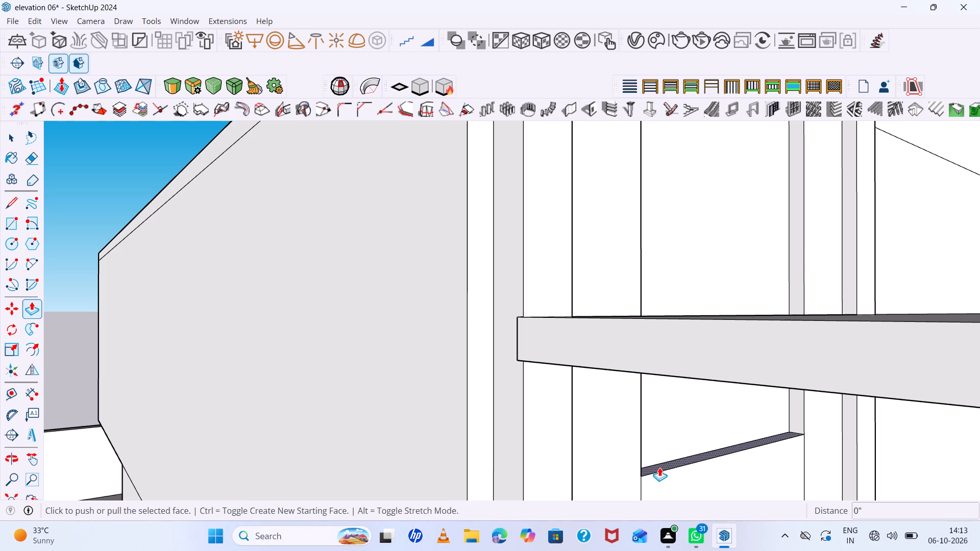
left_click(659, 467)
scroll(645, 212, "down", 5)
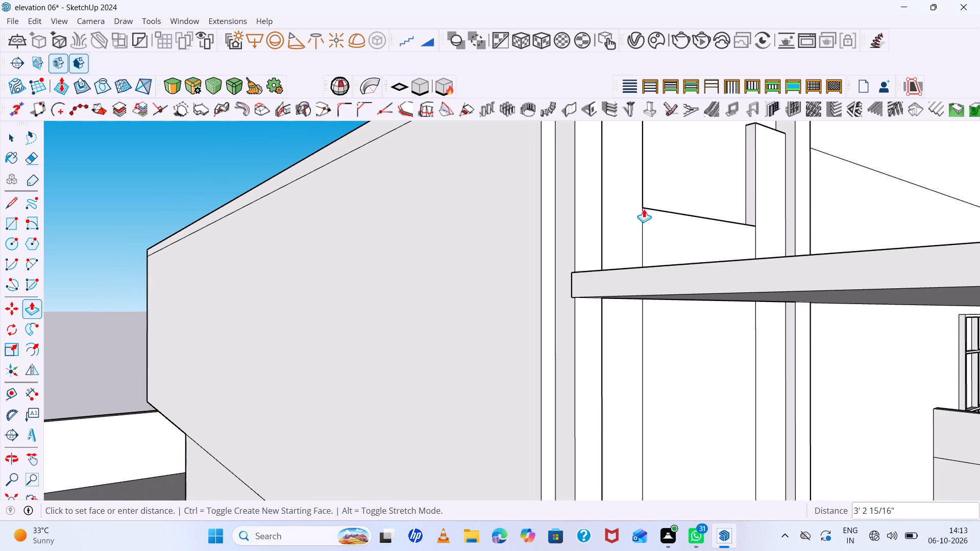
left_click(640, 154)
Compare the extended central tower panel and overall facade with the reference photo.
scroll(692, 232, "down", 13)
scroll(775, 285, "down", 10)
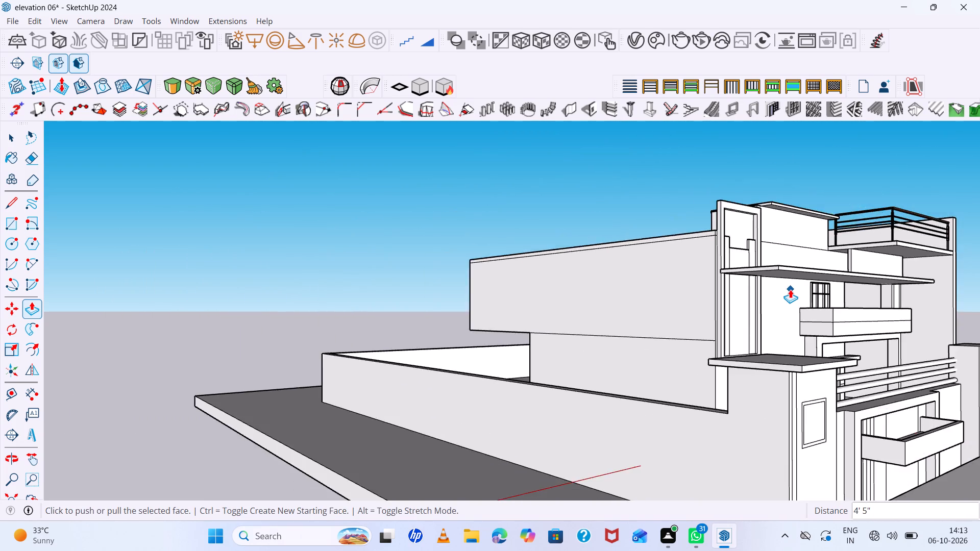
scroll(790, 289, "down", 17)
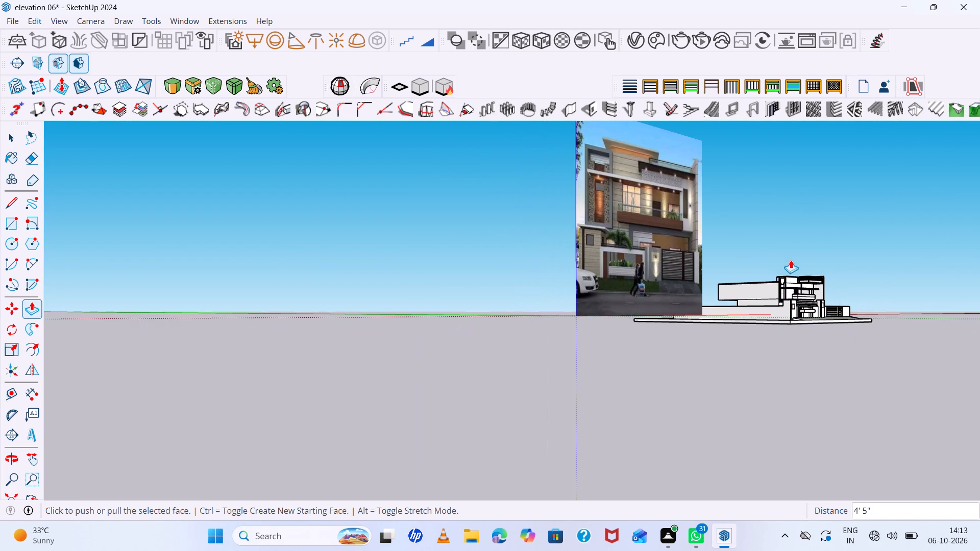
scroll(793, 255, "up", 6)
scroll(790, 253, "down", 5)
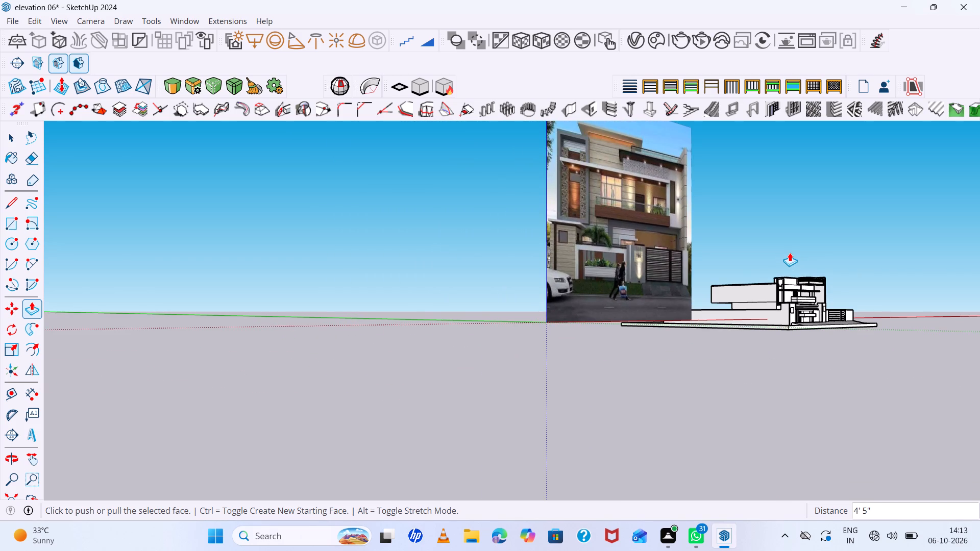
middle_click_drag(790, 253, 664, 358)
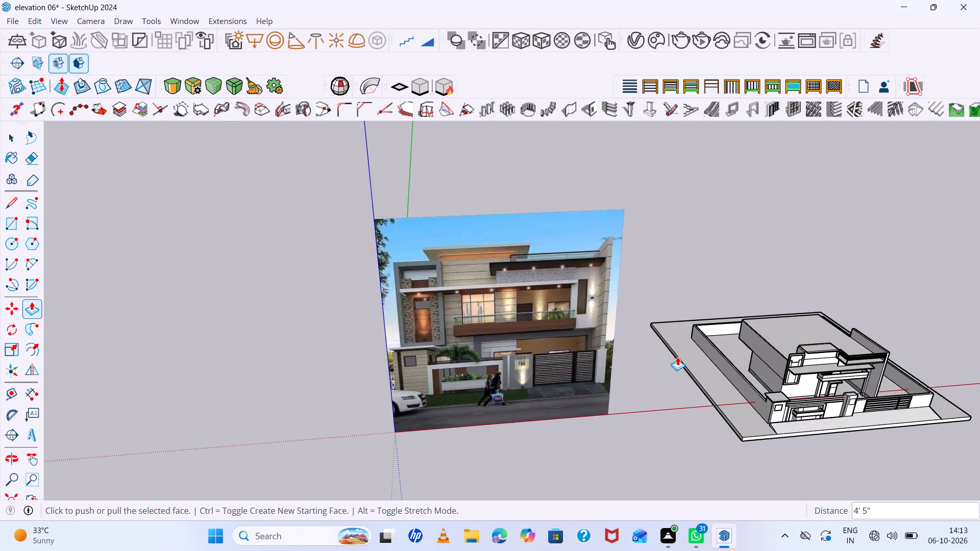
Draw a rectangle about 2 5/8" by 6' 8 3/4" across the top of the recessed face inside the tower frame.
scroll(805, 348, "up", 18)
middle_click_drag(819, 355, 765, 324)
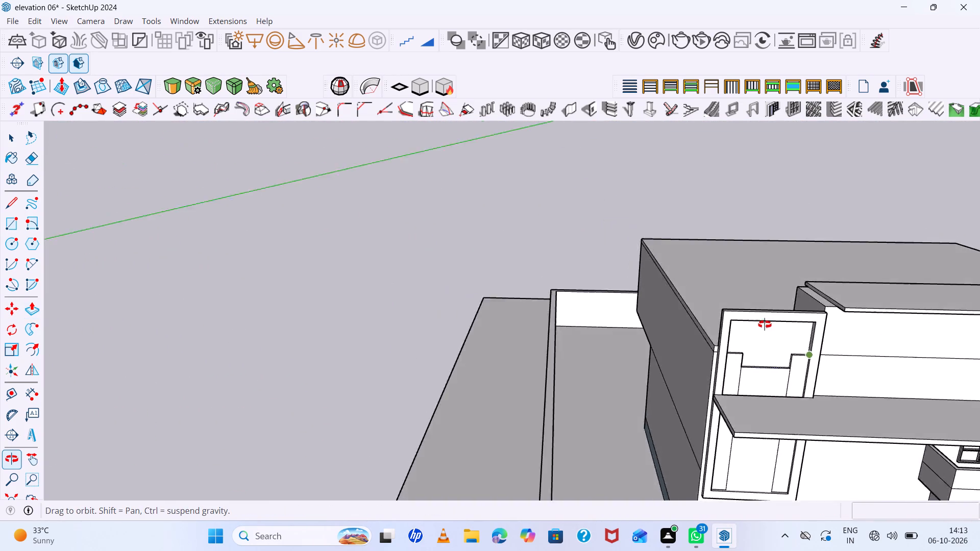
middle_click_drag(765, 324, 681, 260)
scroll(696, 277, "up", 7)
key("space")
left_click(699, 265)
scroll(699, 265, "up", 5)
scroll(579, 252, "up", 4)
middle_click_drag(572, 252, 591, 229)
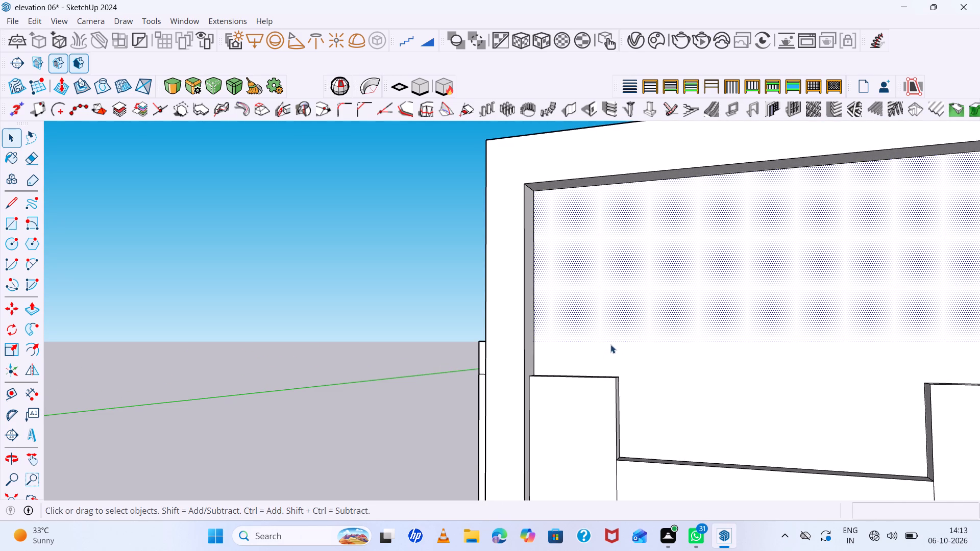
key("r")
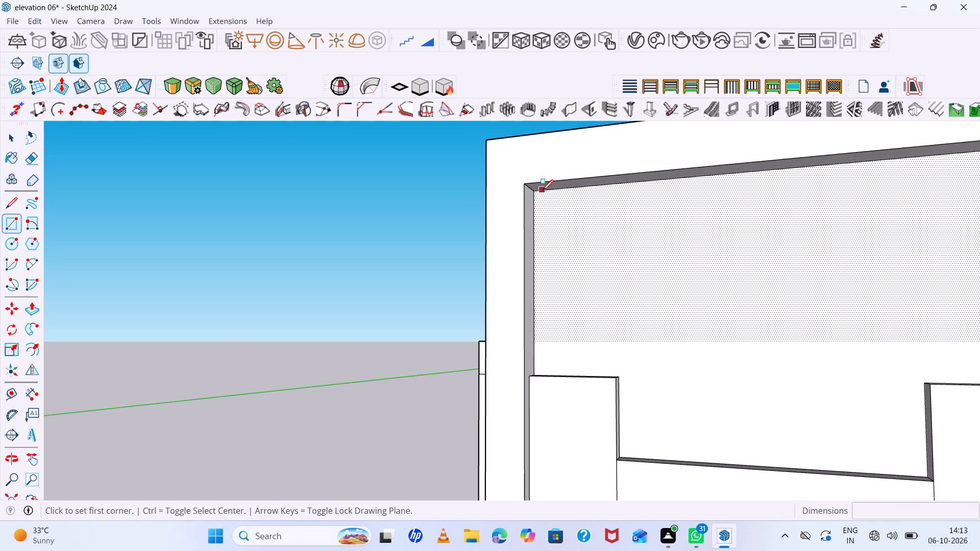
left_click(536, 193)
scroll(723, 280, "down", 9)
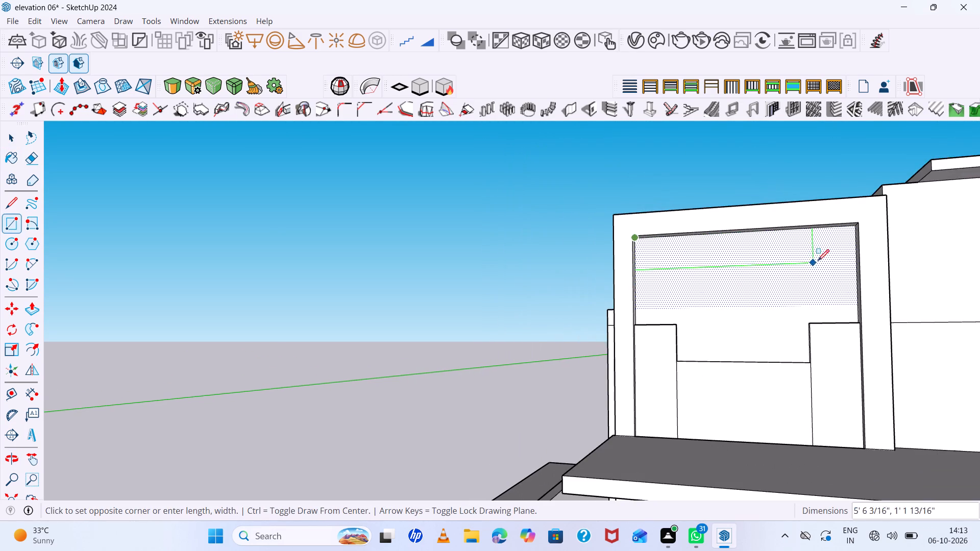
scroll(821, 258, "up", 11)
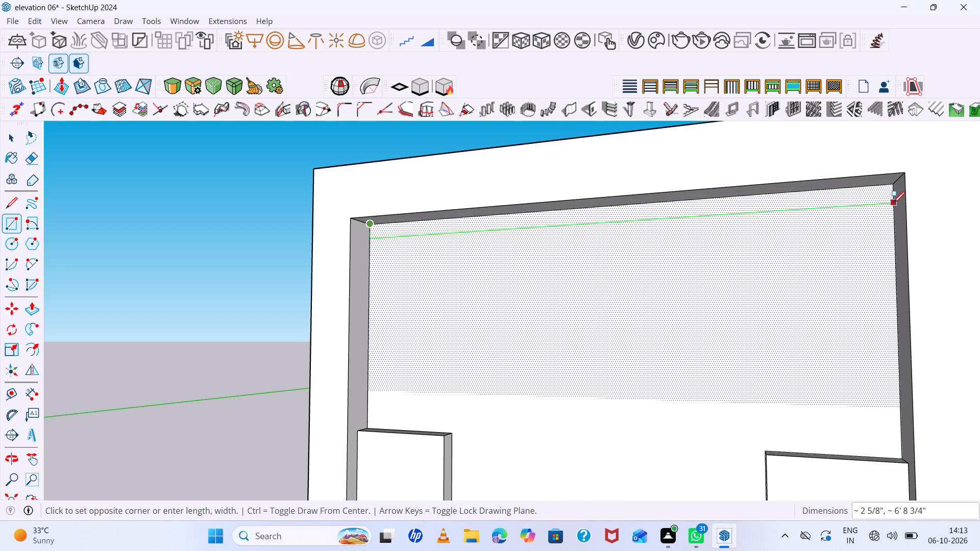
double_click(894, 202)
Push/Pull the narrow strip at the top of the tower recess outward by 3".
key("space")
left_click(867, 196)
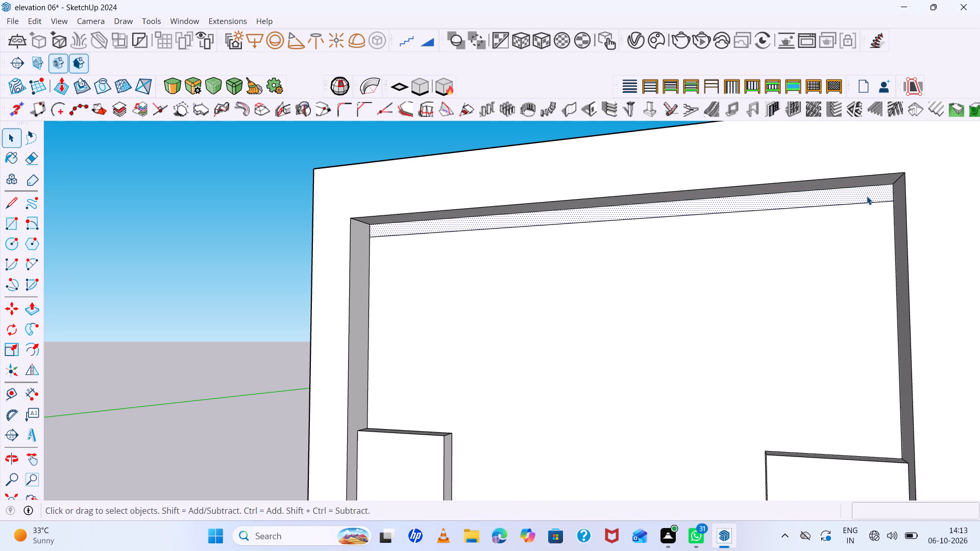
key("p")
left_click(867, 196)
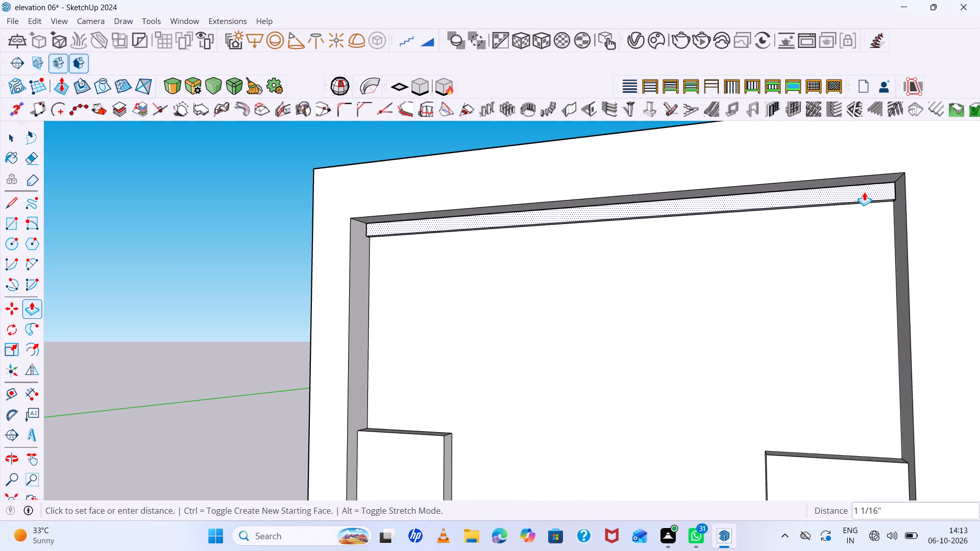
key("3")
key("Return")
Copy the strip's front and bottom faces straight down the tower recess to just above the side blocks.
middle_click_drag(857, 215, 932, 255)
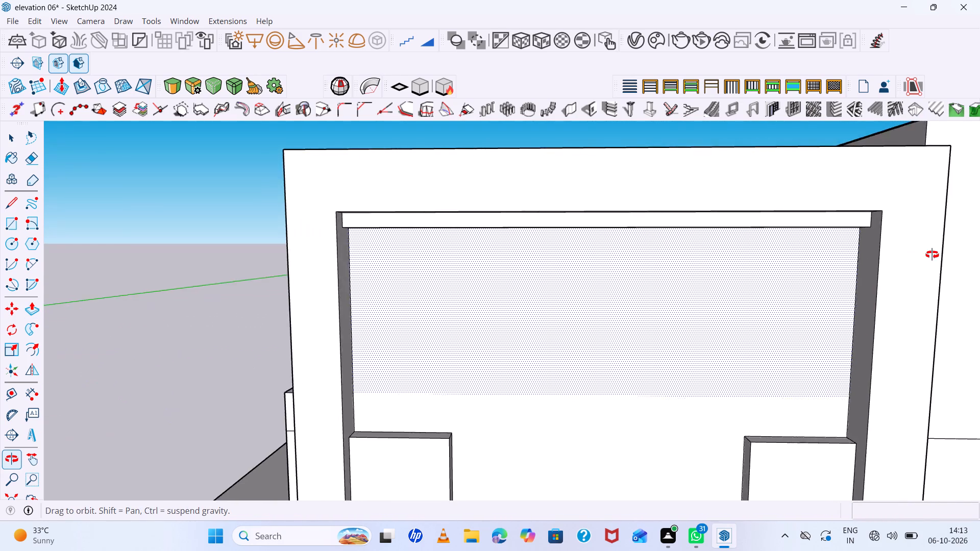
middle_click_drag(932, 255, 899, 164)
key("space")
left_click(843, 191)
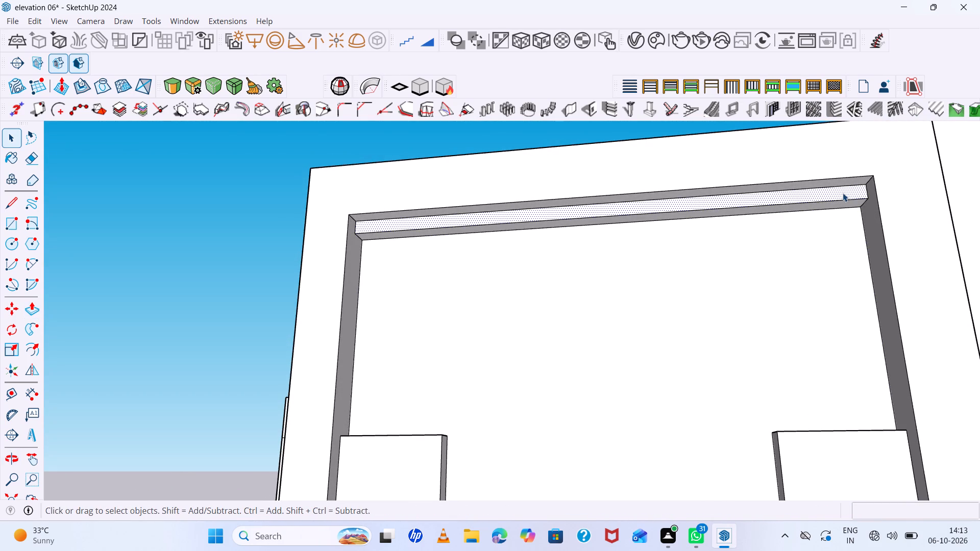
double_click(843, 193)
double_click(843, 201)
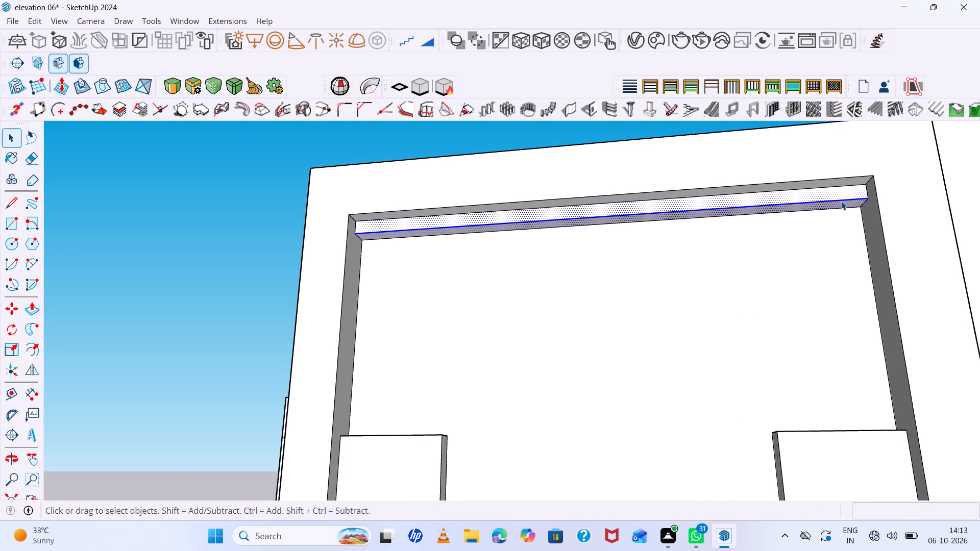
key("comma")
key("m")
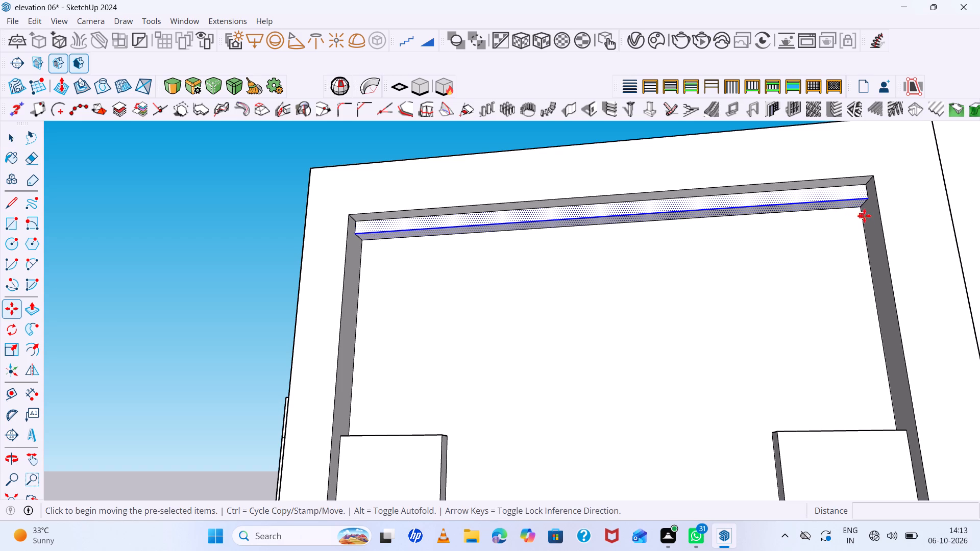
left_click(862, 208)
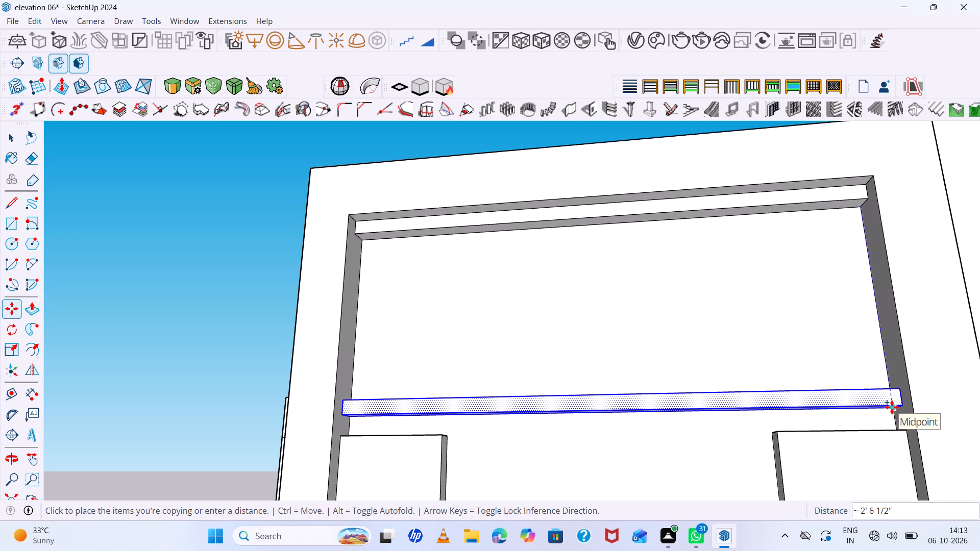
left_click(892, 395)
scroll(708, 243, "down", 5)
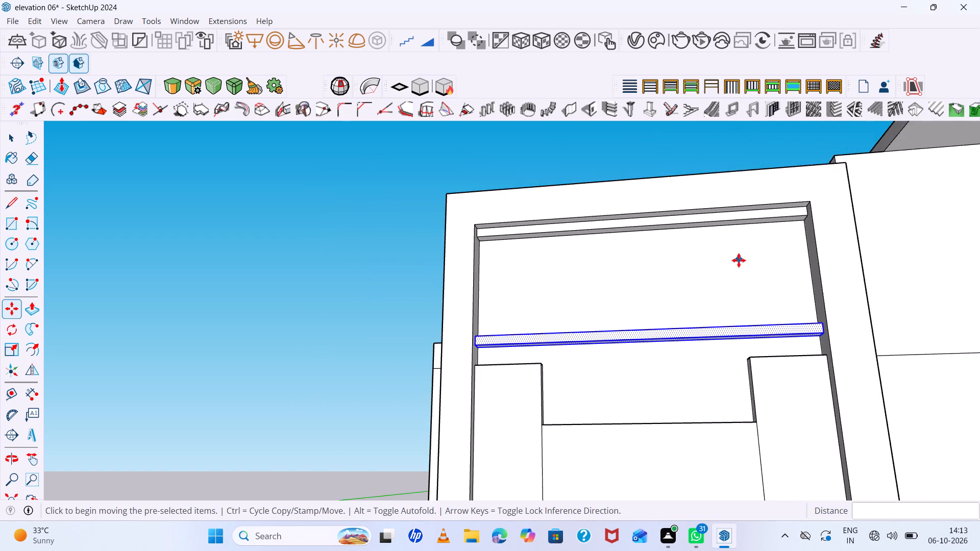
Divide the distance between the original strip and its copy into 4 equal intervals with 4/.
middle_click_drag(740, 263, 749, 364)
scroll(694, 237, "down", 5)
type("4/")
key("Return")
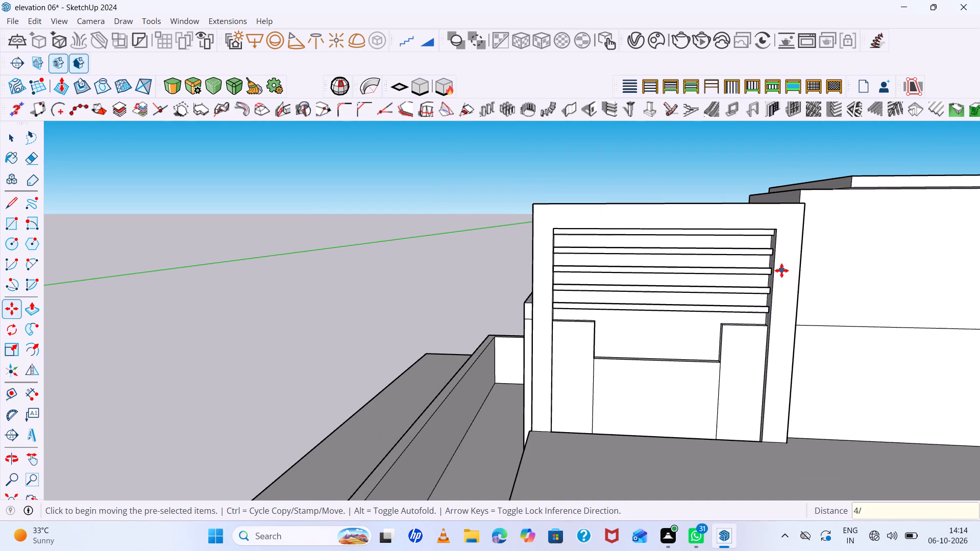
Divide the distance between the original strip and its copy into 6 equal intervals with 6/ to form louvre slats.
type("6/")
key("Return")
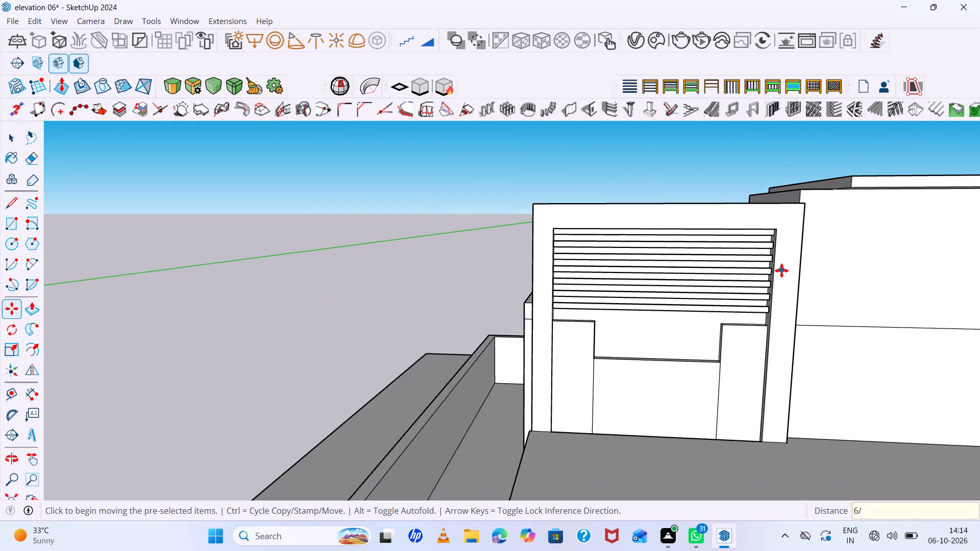
Inspect the louvre slats in the upper tower frame from below and from the front.
scroll(691, 258, "down", 6)
middle_click_drag(867, 312, 768, 174)
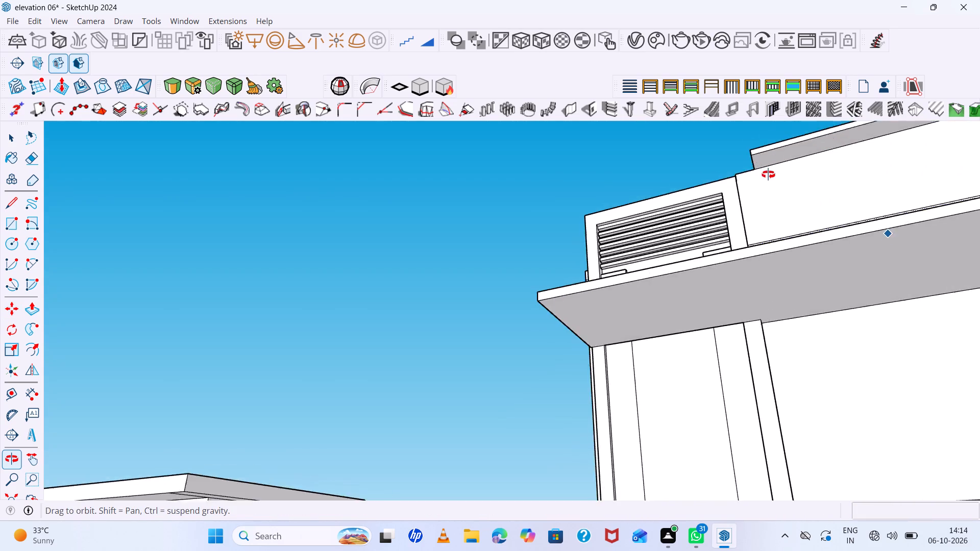
middle_click_drag(768, 174, 749, 254)
scroll(639, 210, "up", 8)
middle_click_drag(655, 287, 780, 313)
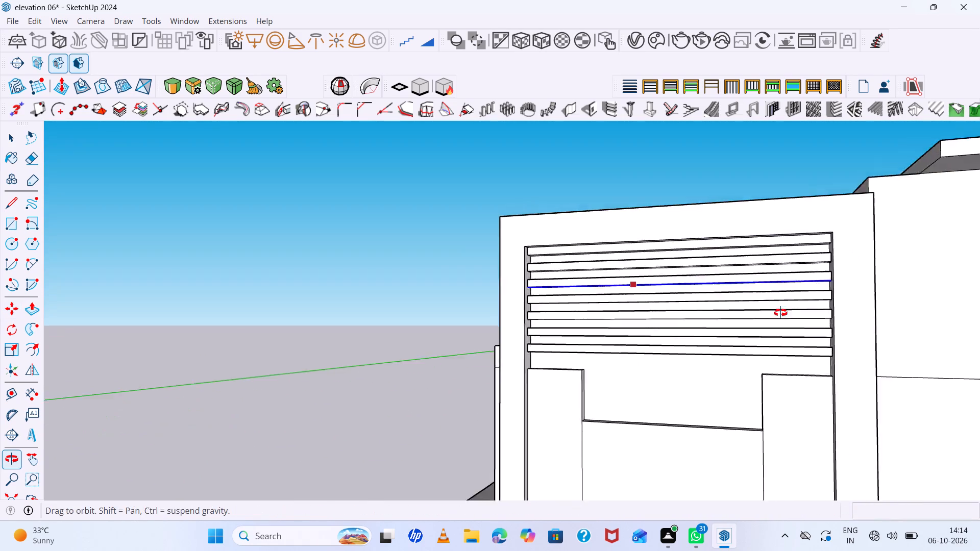
Clear the selection and compare the whole house and boundary wall model with the reference photo.
middle_click_drag(780, 313, 801, 318)
key("space")
left_click(388, 187)
scroll(846, 312, "up", 5)
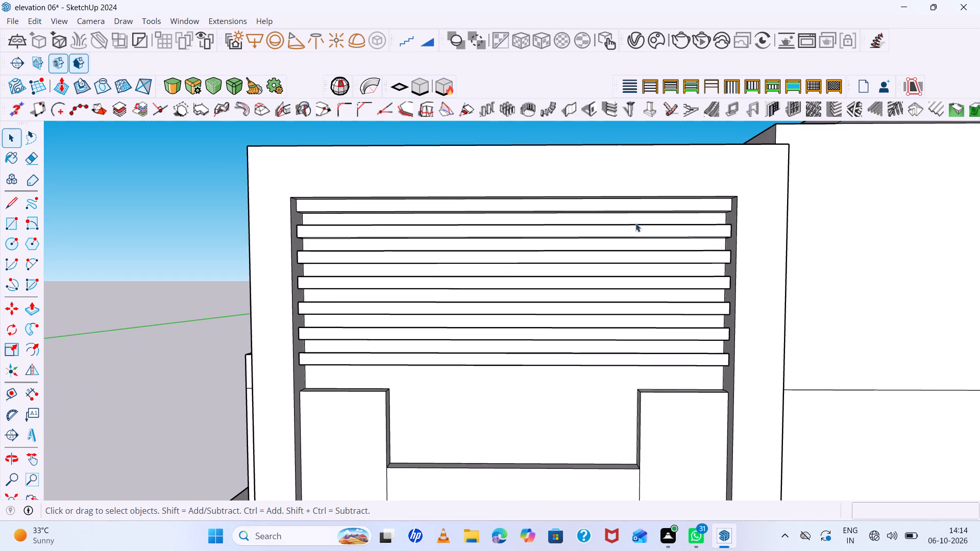
scroll(624, 218, "down", 20)
scroll(624, 218, "down", 3)
scroll(558, 201, "down", 7)
middle_click_drag(694, 251, 831, 289)
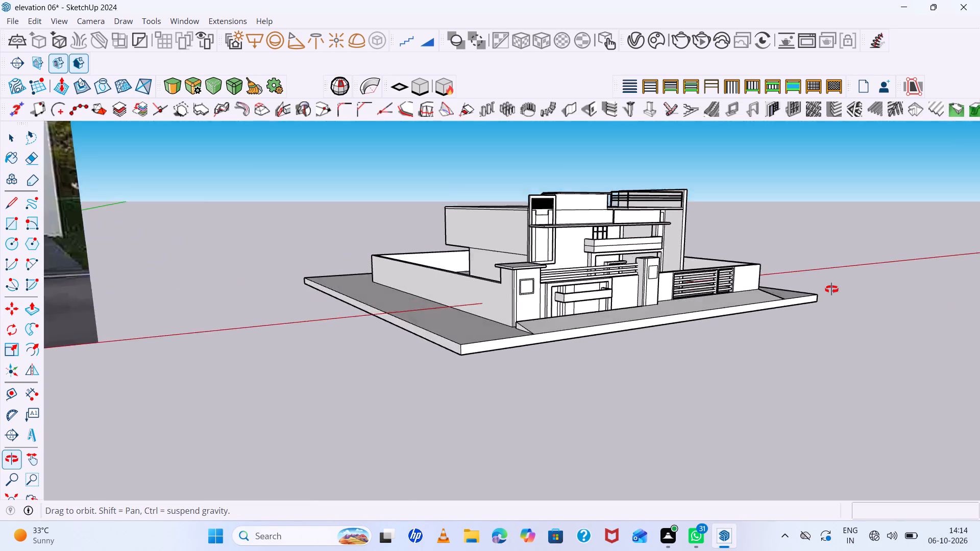
middle_click_drag(831, 289, 658, 246)
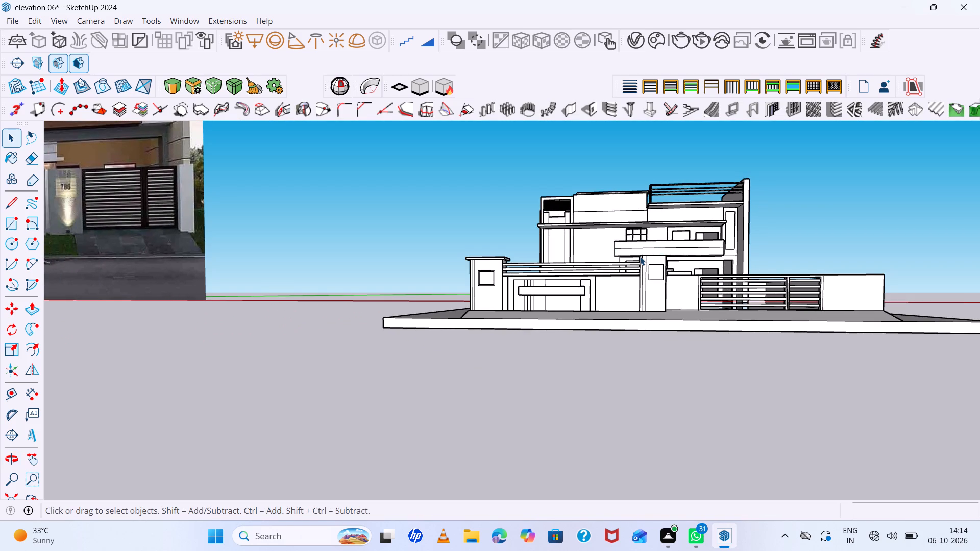
scroll(641, 258, "down", 8)
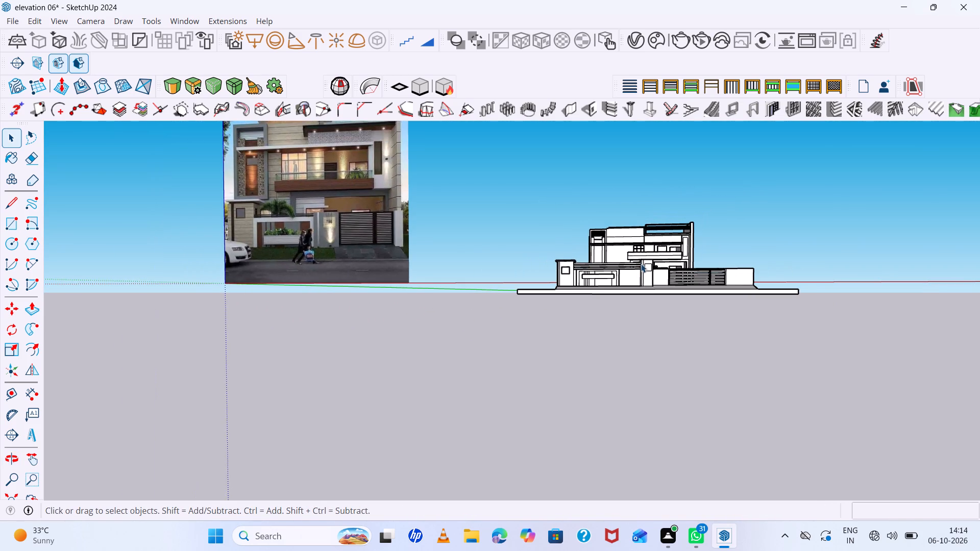
scroll(348, 236, "down", 6)
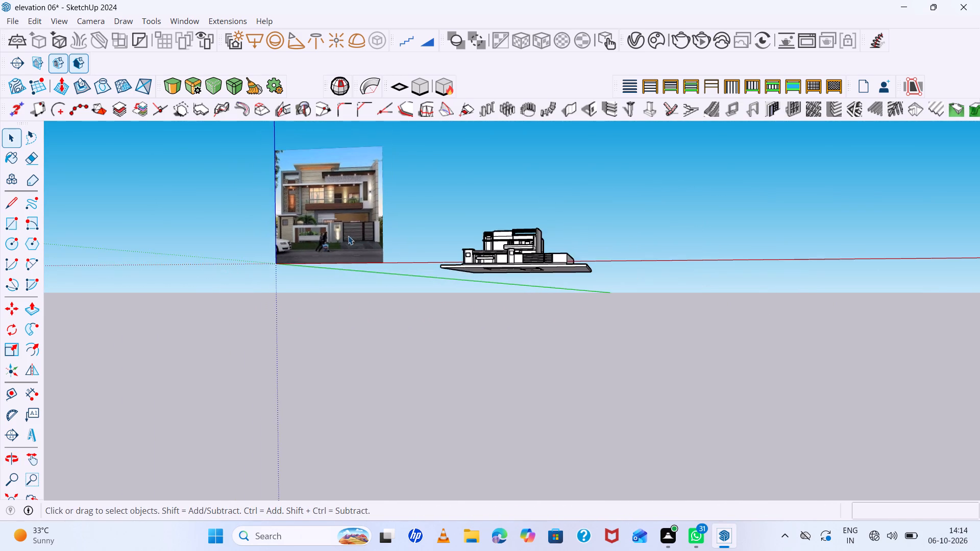
scroll(322, 177, "up", 7)
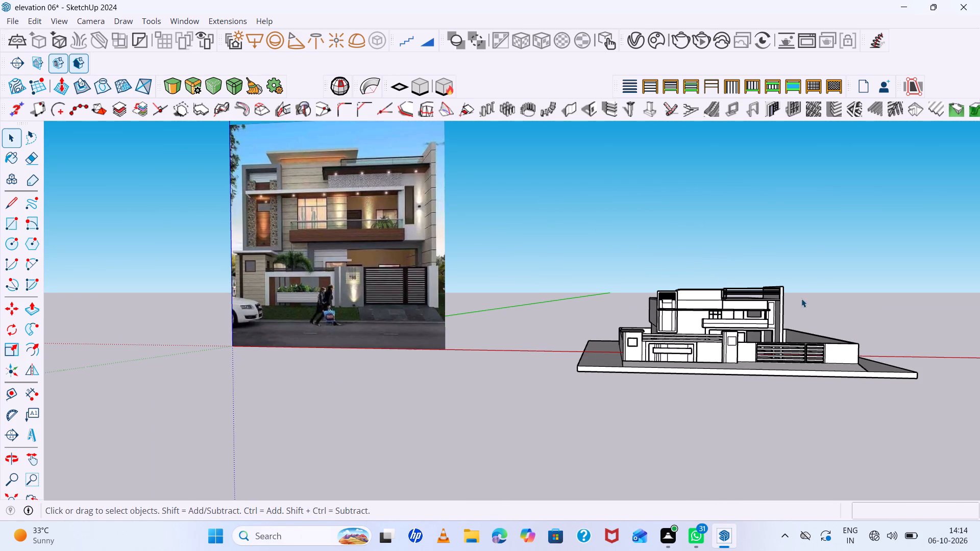
Run an interactive V-Ray render of the house front from a low angle and examine it.
scroll(807, 299, "up", 7)
scroll(679, 301, "up", 7)
middle_click_drag(707, 314, 651, 171)
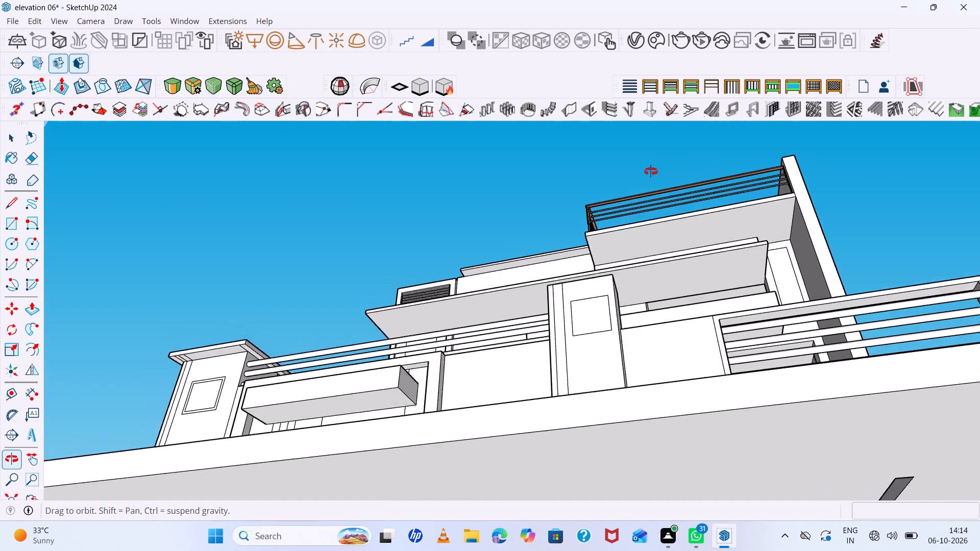
middle_click_drag(651, 171, 637, 191)
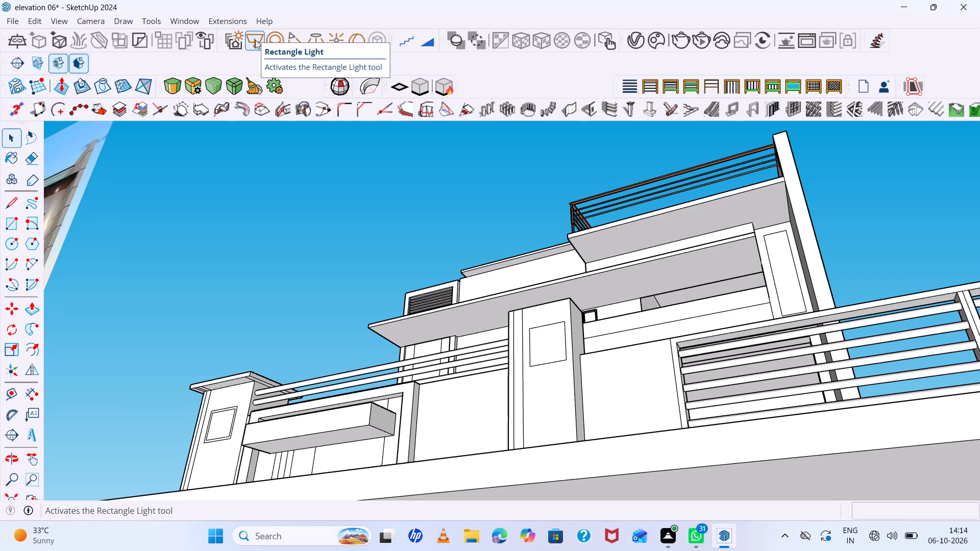
left_click(700, 42)
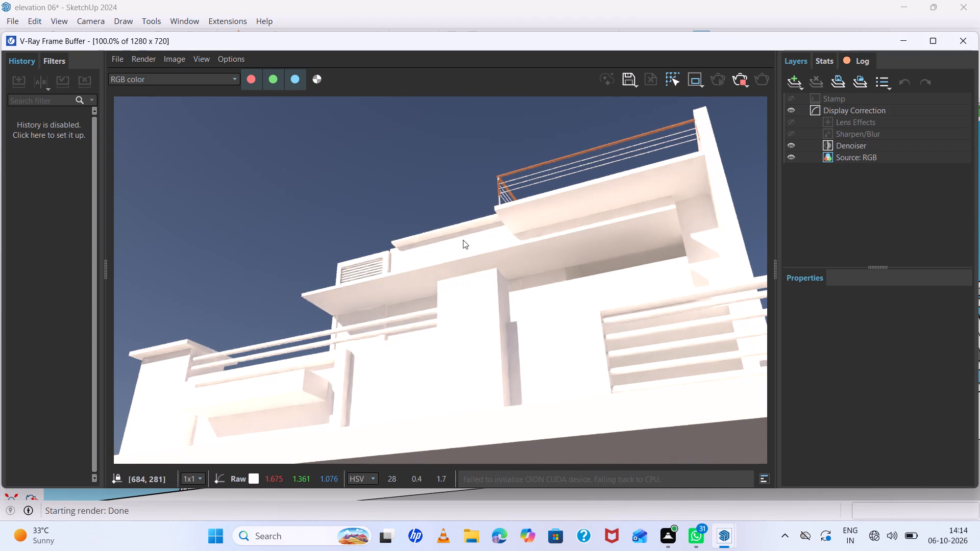
middle_click_drag(414, 250, 467, 359)
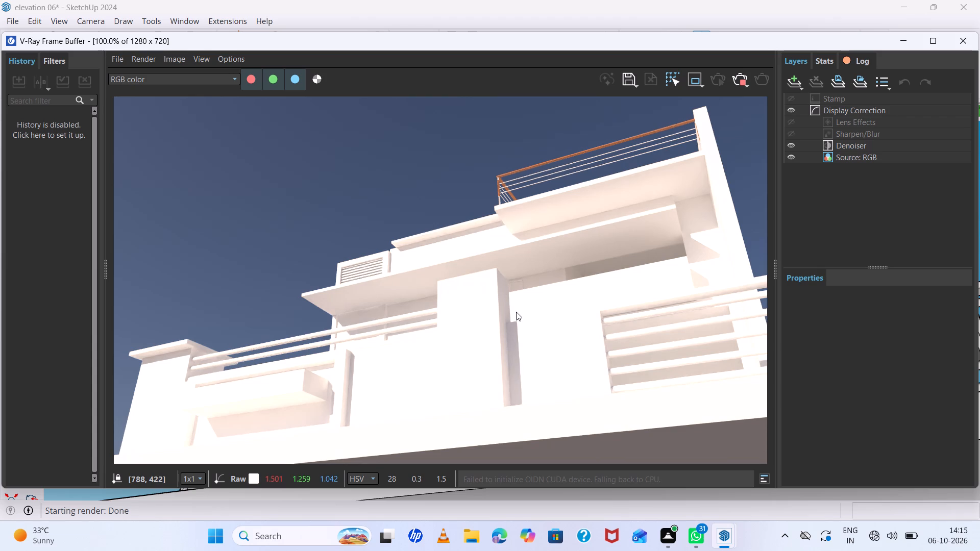
middle_click_drag(541, 270, 593, 387)
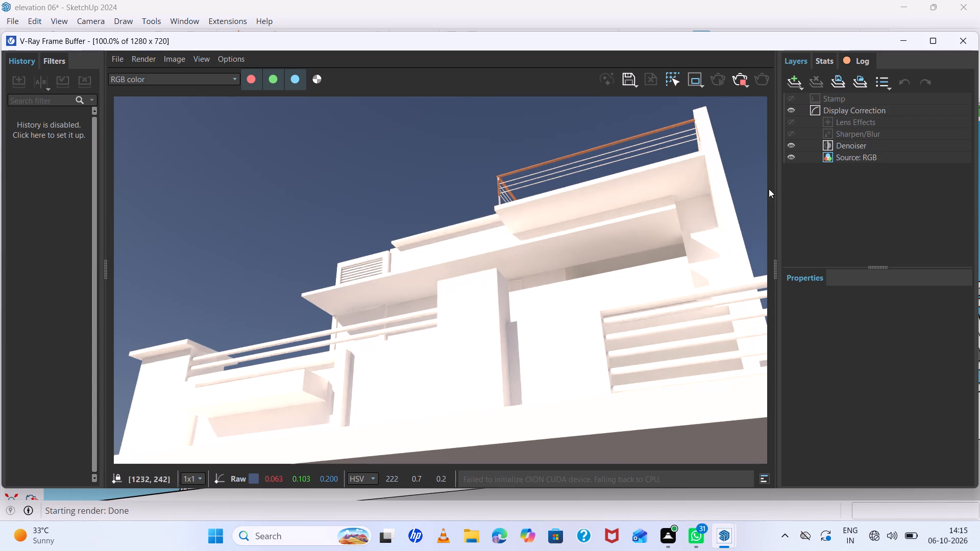
Place the V-Ray Frame Buffer side by side with the model and fit the whole render image in it.
left_click_drag(785, 41, 979, 191)
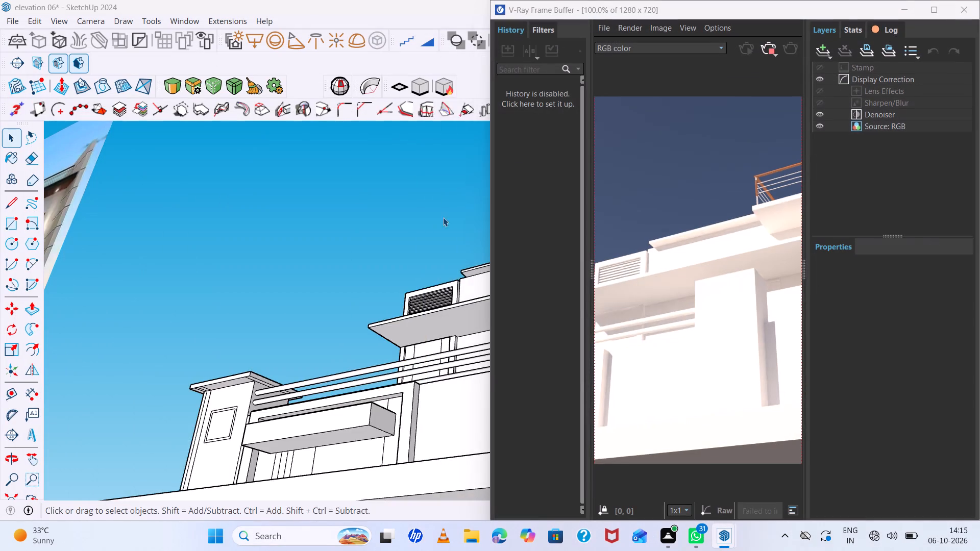
left_click(318, 173)
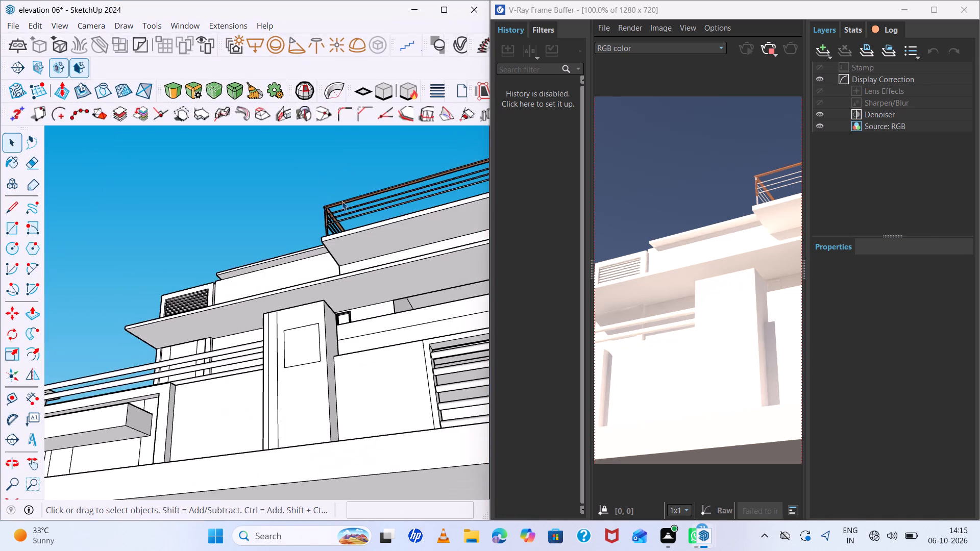
middle_click_drag(330, 236, 363, 341)
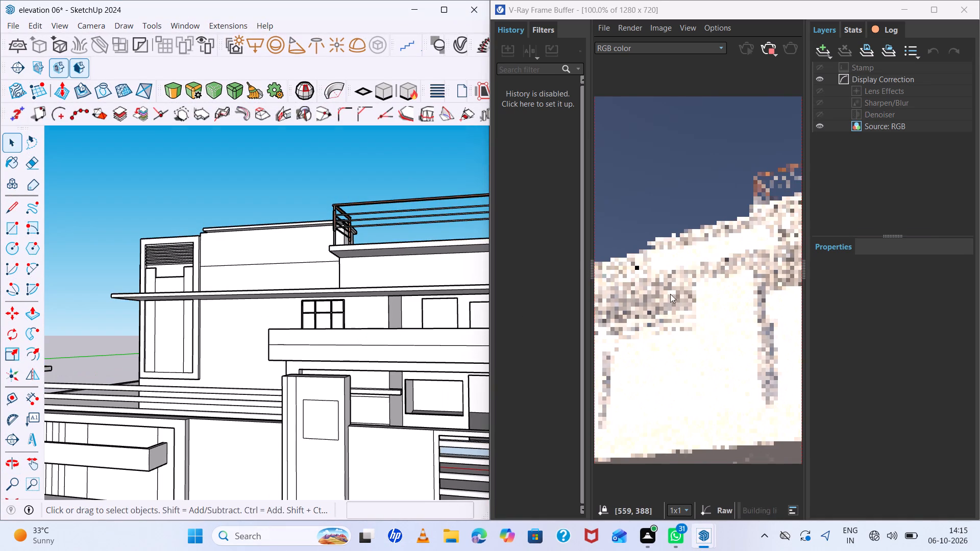
scroll(679, 294, "down", 4)
scroll(695, 287, "up", 3)
scroll(698, 259, "down", 2)
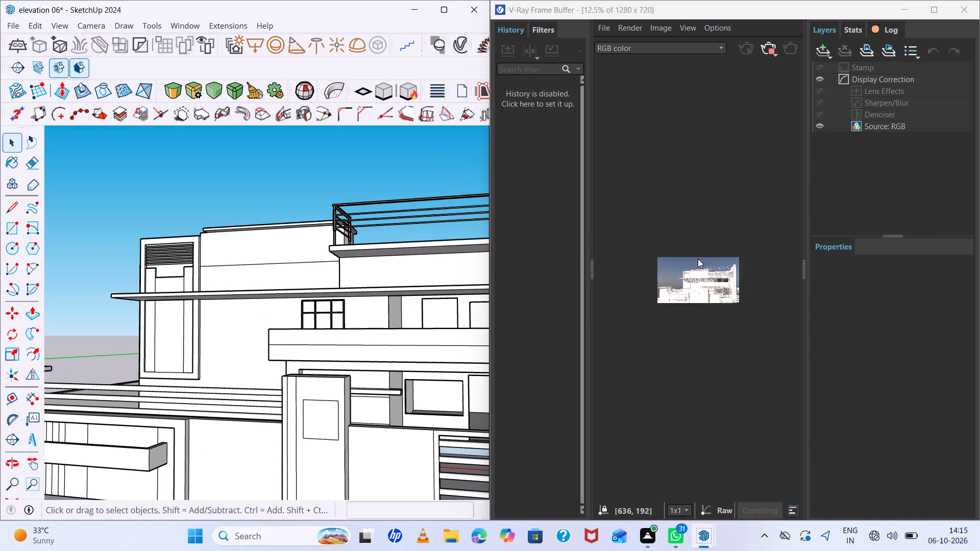
scroll(725, 262, "up", 2)
middle_click_drag(737, 274, 745, 290)
scroll(683, 269, "down", 1)
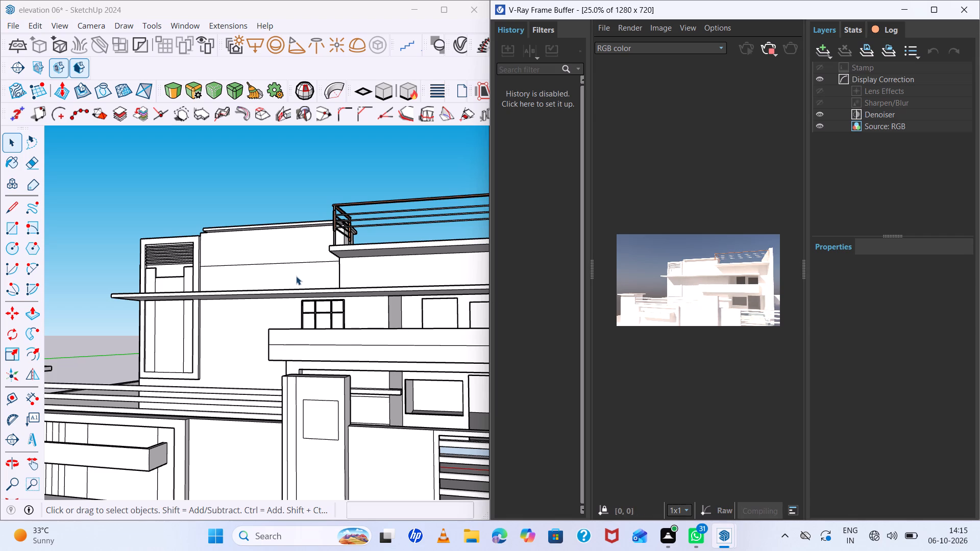
Examine the front elevation and boundary wall in the live render from farther, lower and closer viewpoints.
scroll(297, 267, "down", 5)
middle_click_drag(297, 267, 337, 307)
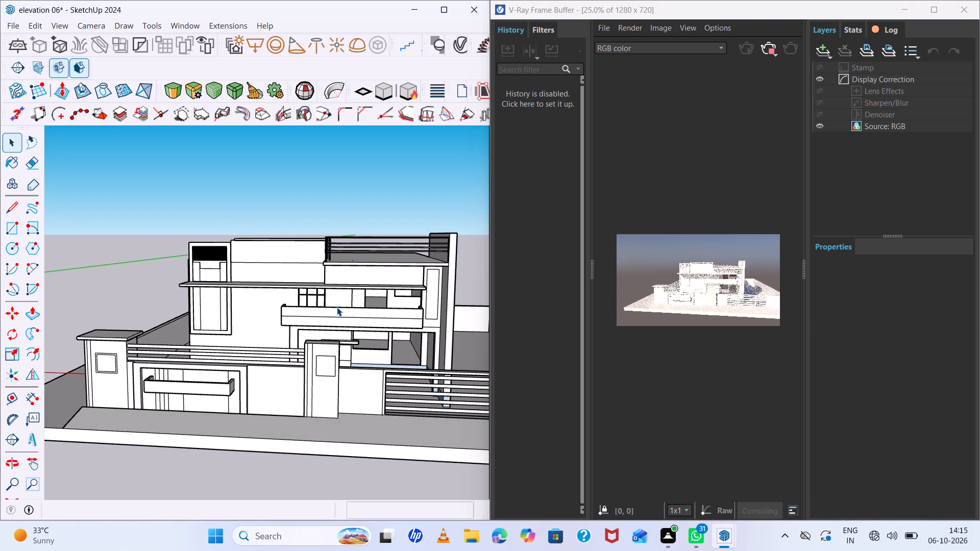
scroll(310, 234, "down", 3)
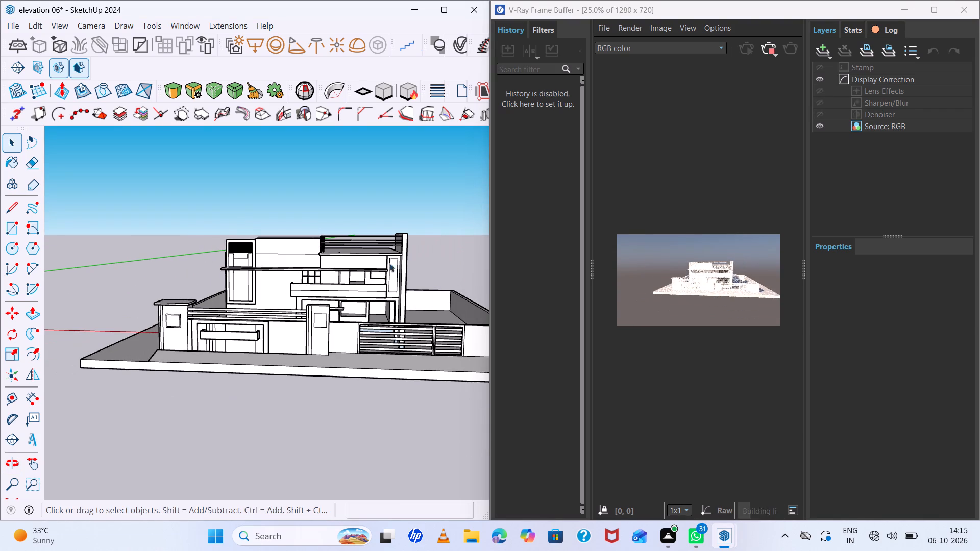
scroll(314, 247, "down", 6)
scroll(455, 267, "up", 2)
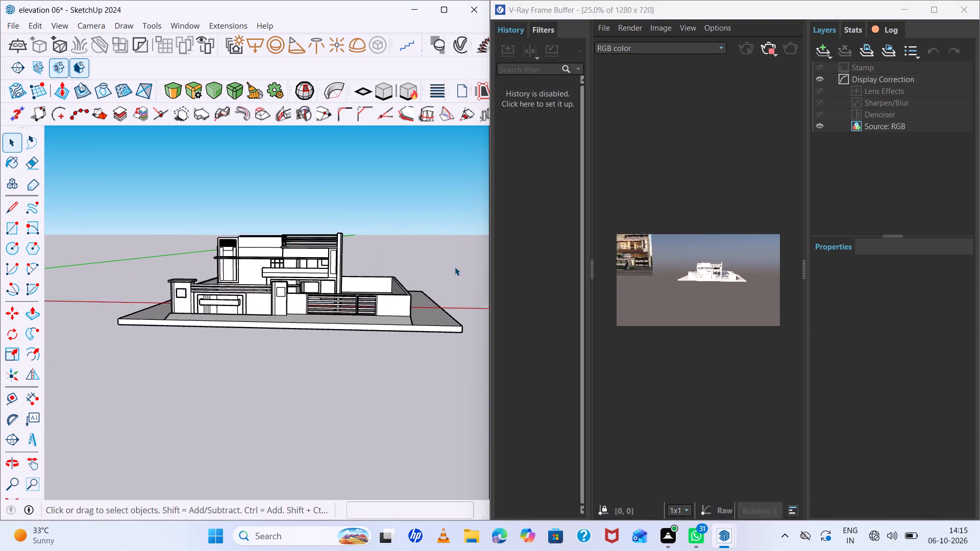
scroll(455, 267, "up", 2)
scroll(455, 267, "down", 4)
middle_click_drag(456, 268, 464, 242)
scroll(396, 257, "up", 1)
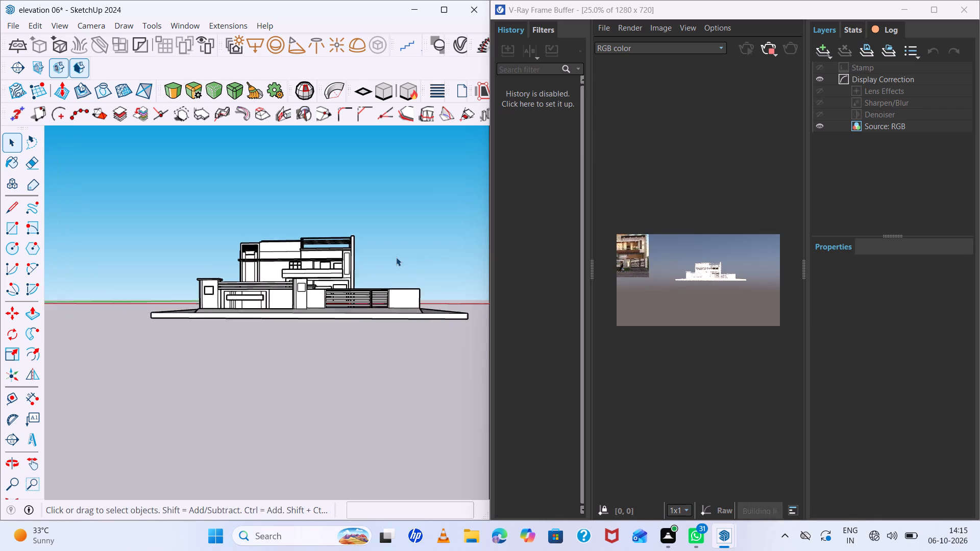
scroll(396, 257, "up", 3)
scroll(396, 257, "down", 2)
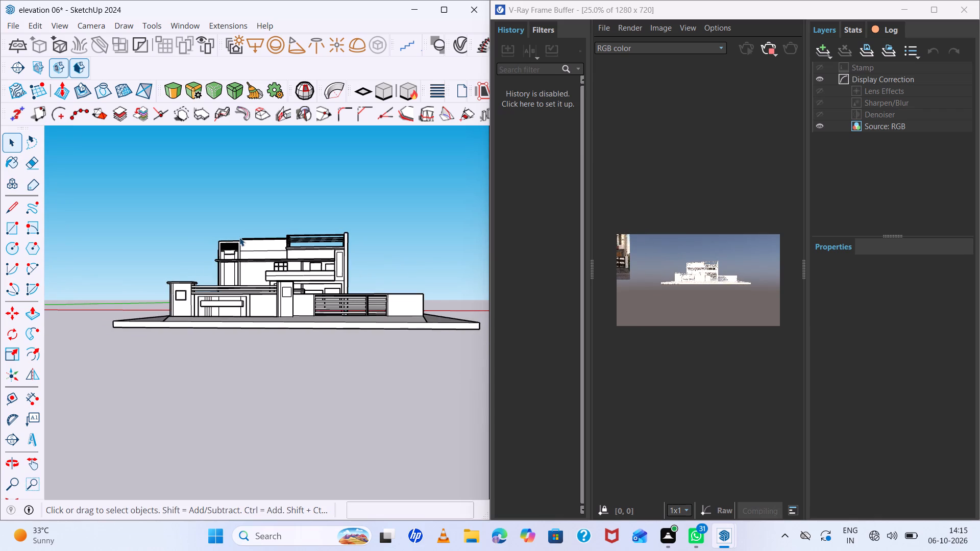
scroll(239, 237, "up", 6)
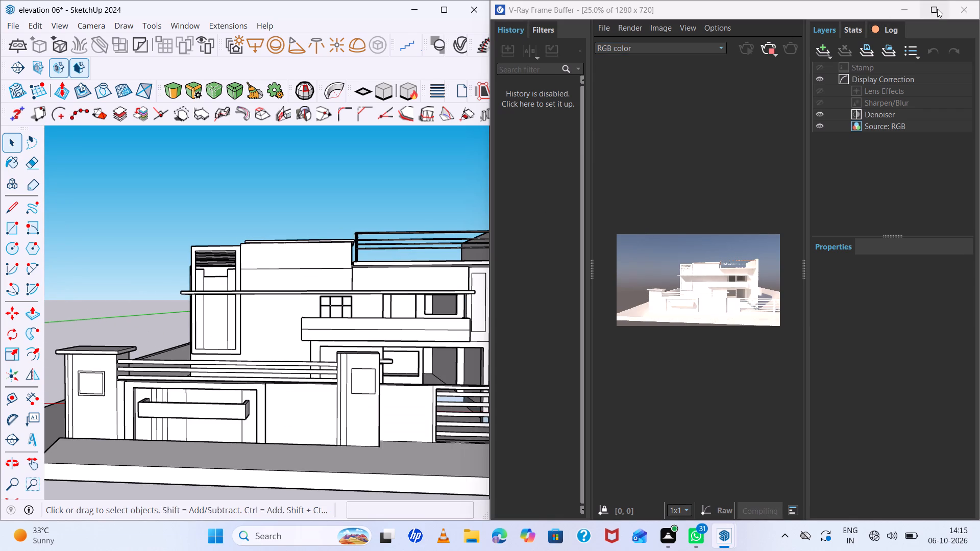
Stop the interactive render, close the V-Ray Frame Buffer and restore the model window to full screen.
left_click(770, 48)
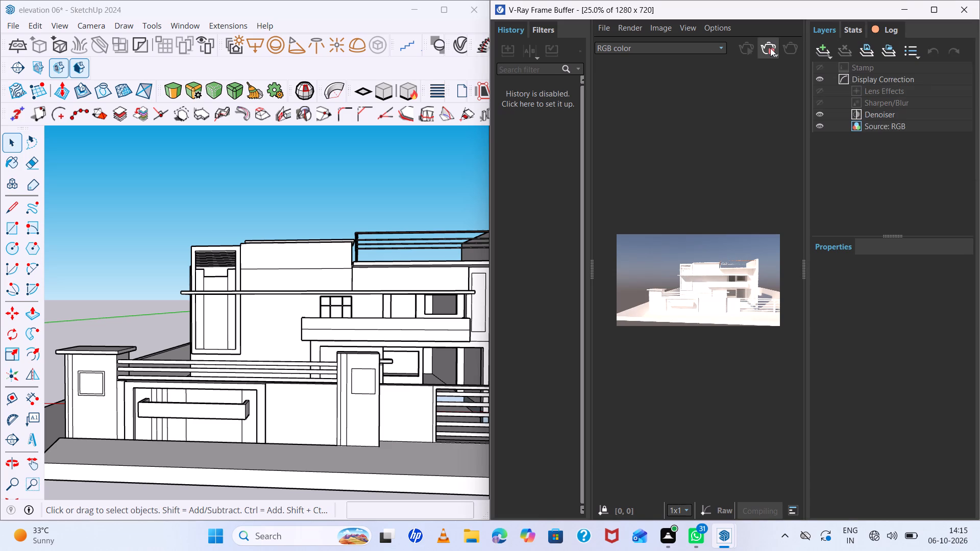
left_click(965, 11)
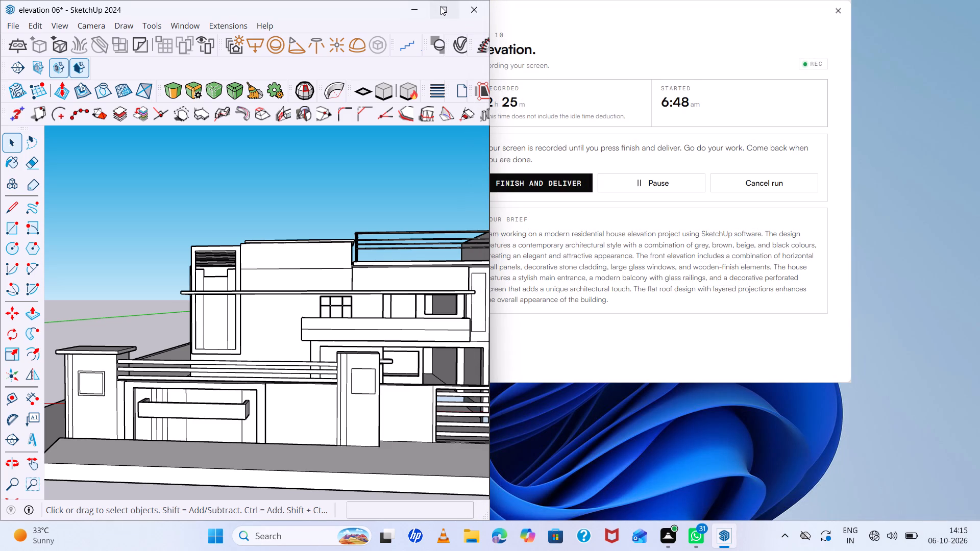
left_click(440, 6)
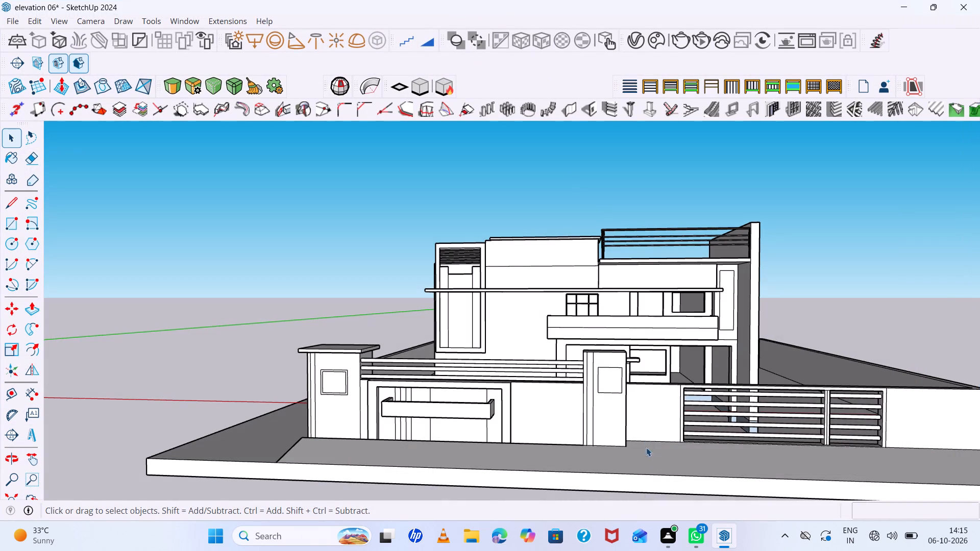
Set the intensity of the V-Ray SunLight to 0.5.
middle_click_drag(692, 267, 698, 255)
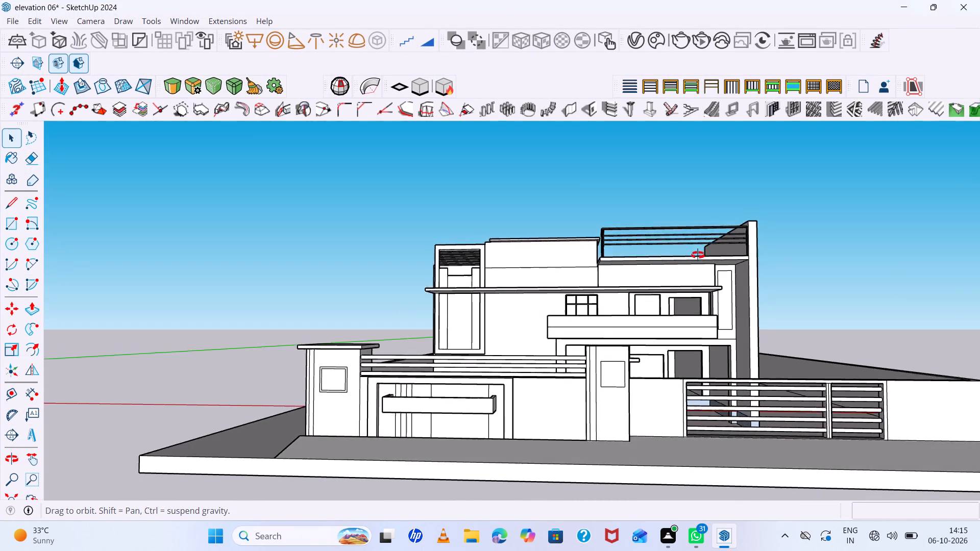
middle_click_drag(698, 255, 583, 229)
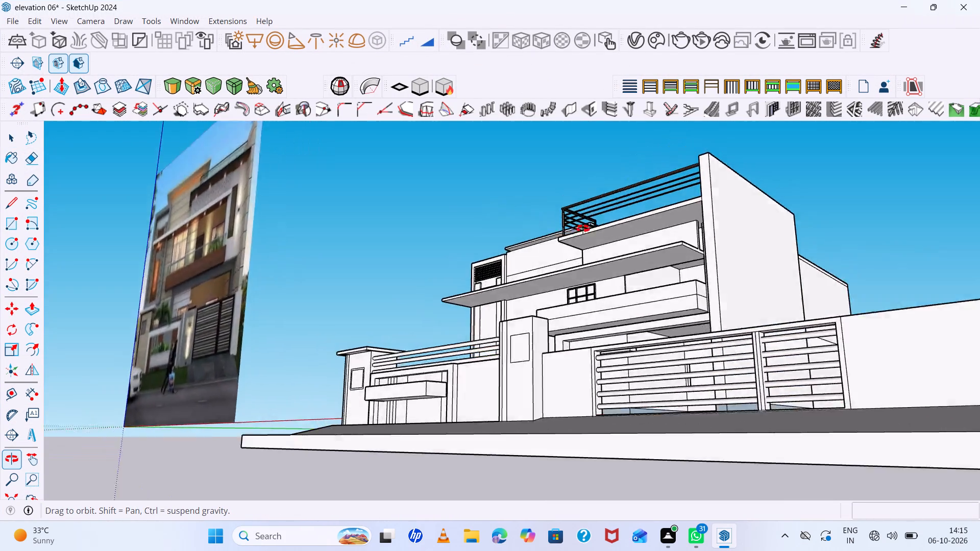
middle_click_drag(583, 229, 667, 208)
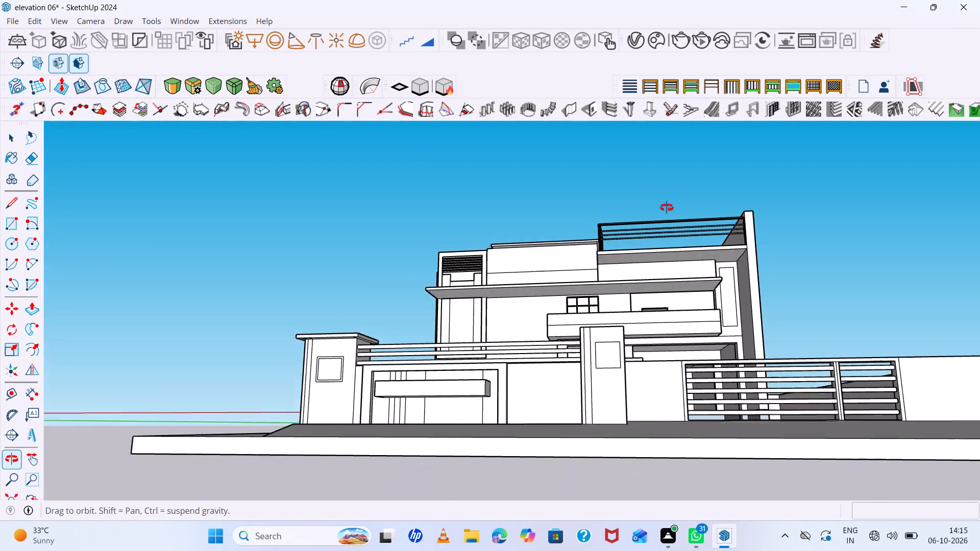
middle_click_drag(667, 208, 558, 201)
scroll(614, 237, "up", 7)
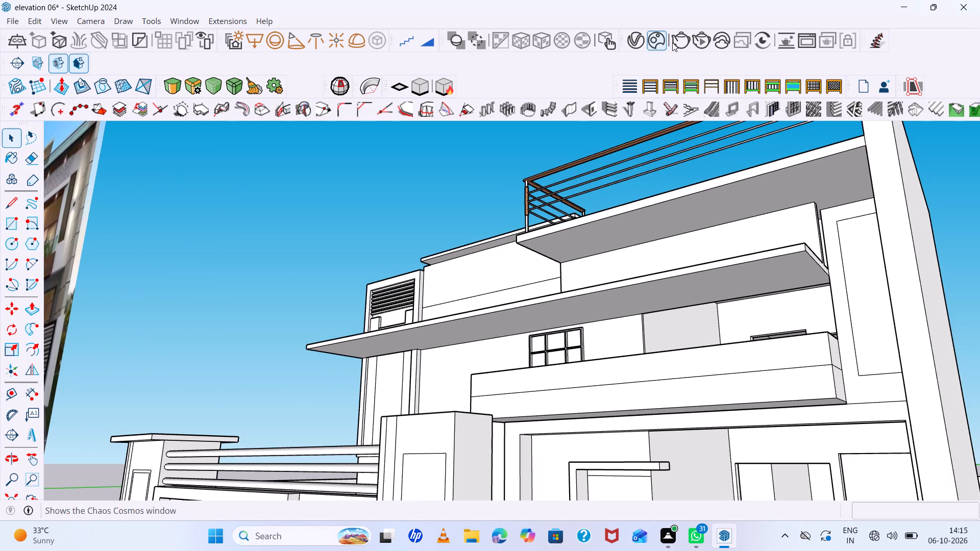
left_click(632, 40)
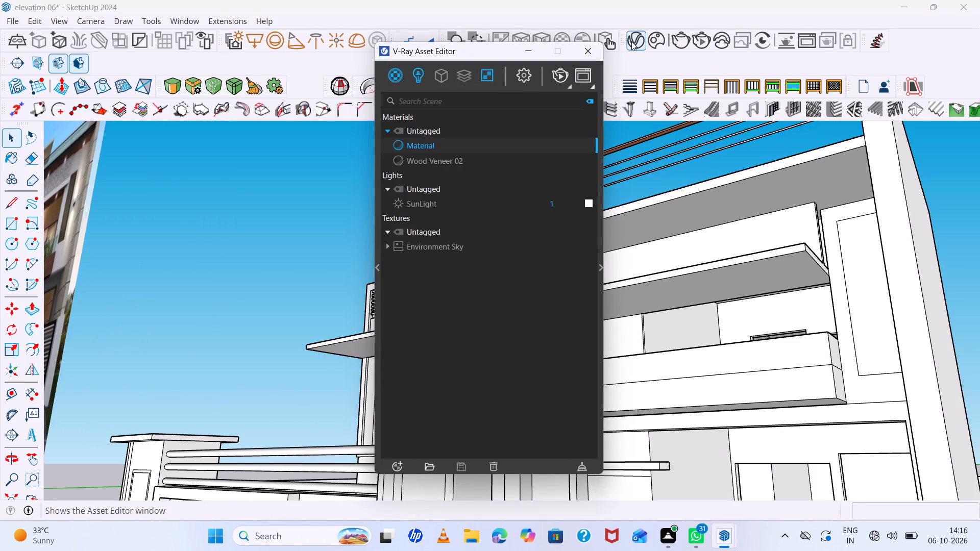
left_click(420, 81)
left_click(435, 143)
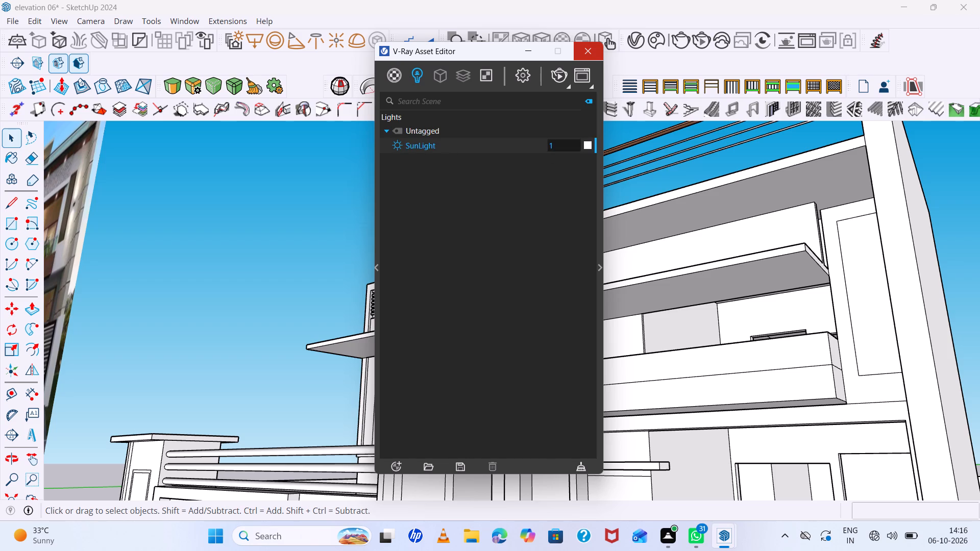
left_click(557, 144)
key("BackSpace")
type(".5")
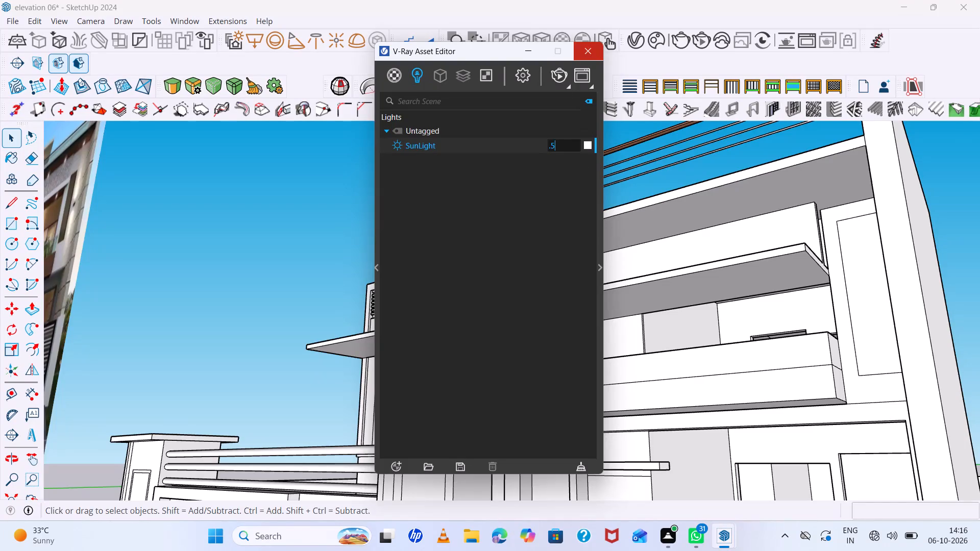
Start an interactive V-Ray render of the upper facade from the low-angle view.
left_click(695, 42)
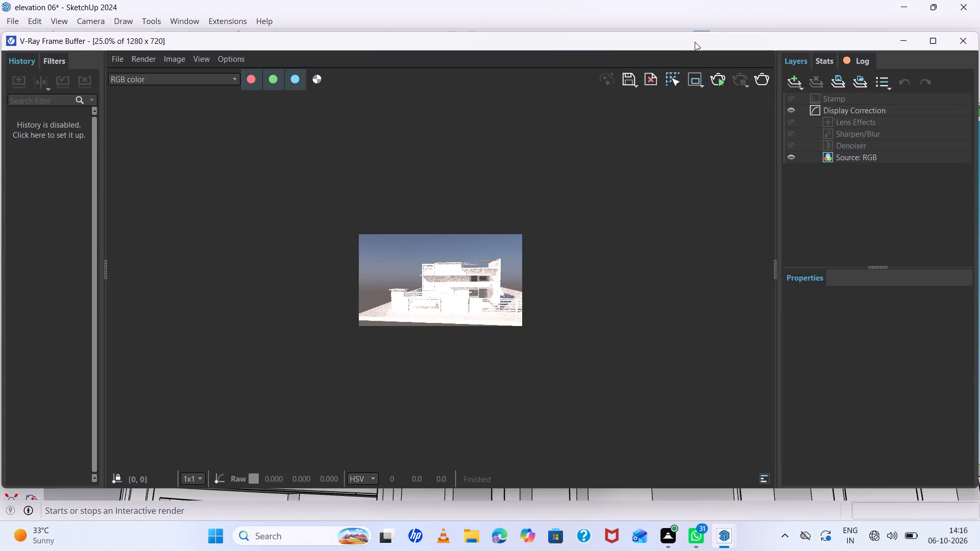
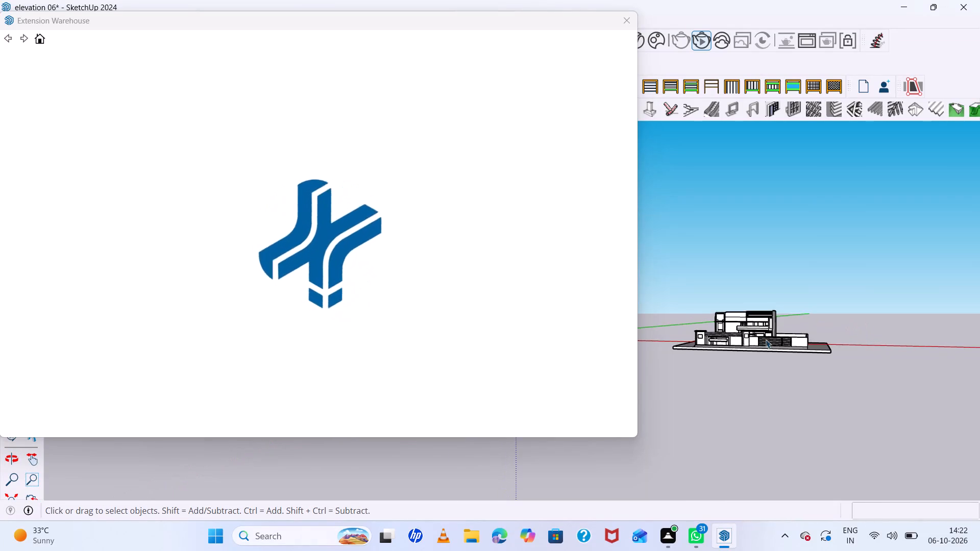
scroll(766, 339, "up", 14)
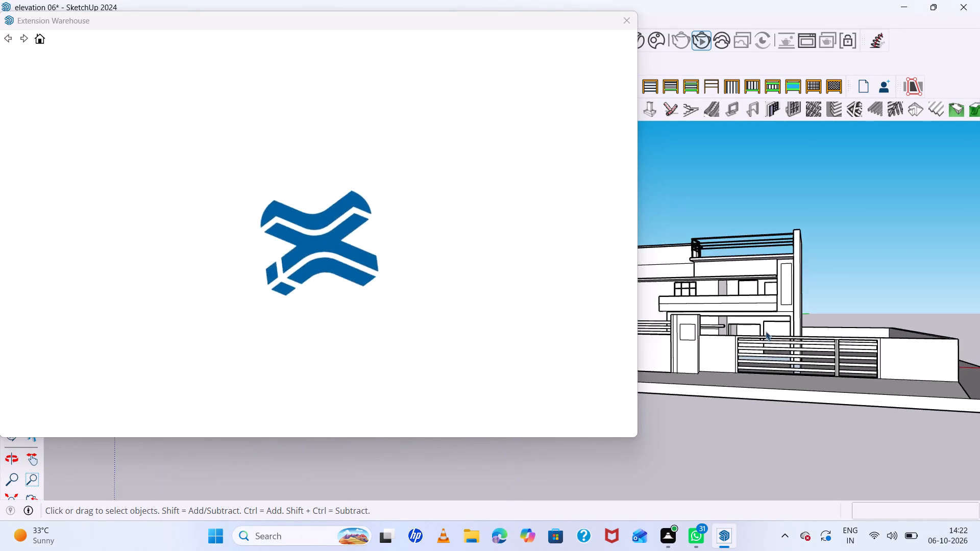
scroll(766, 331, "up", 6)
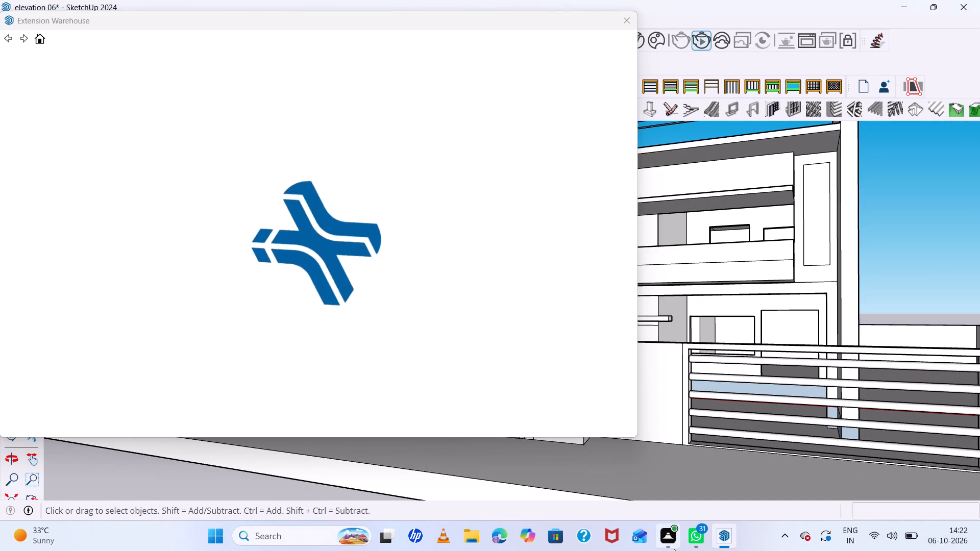
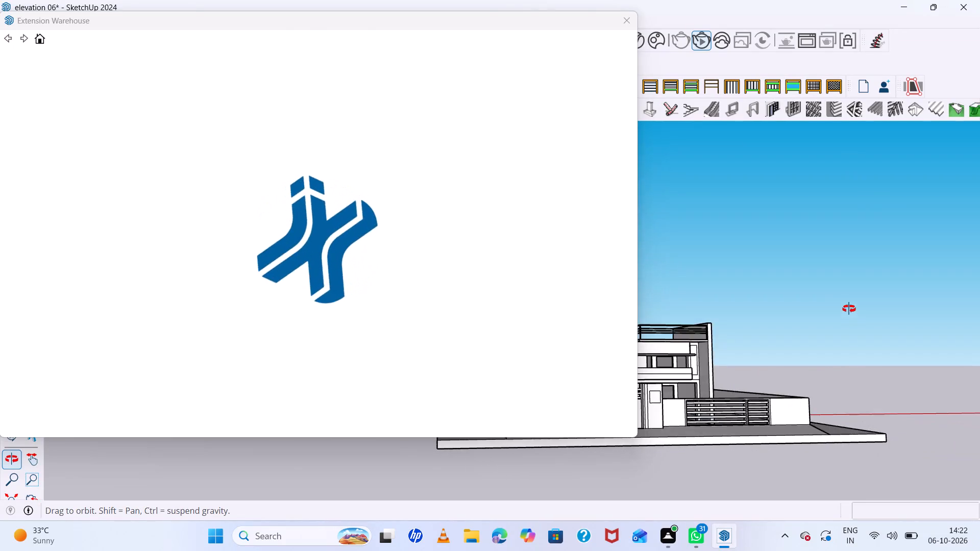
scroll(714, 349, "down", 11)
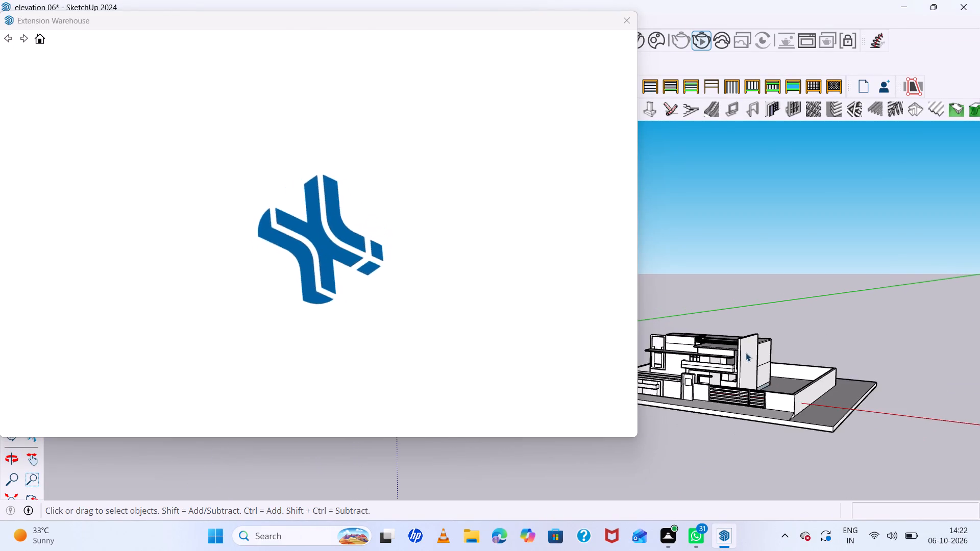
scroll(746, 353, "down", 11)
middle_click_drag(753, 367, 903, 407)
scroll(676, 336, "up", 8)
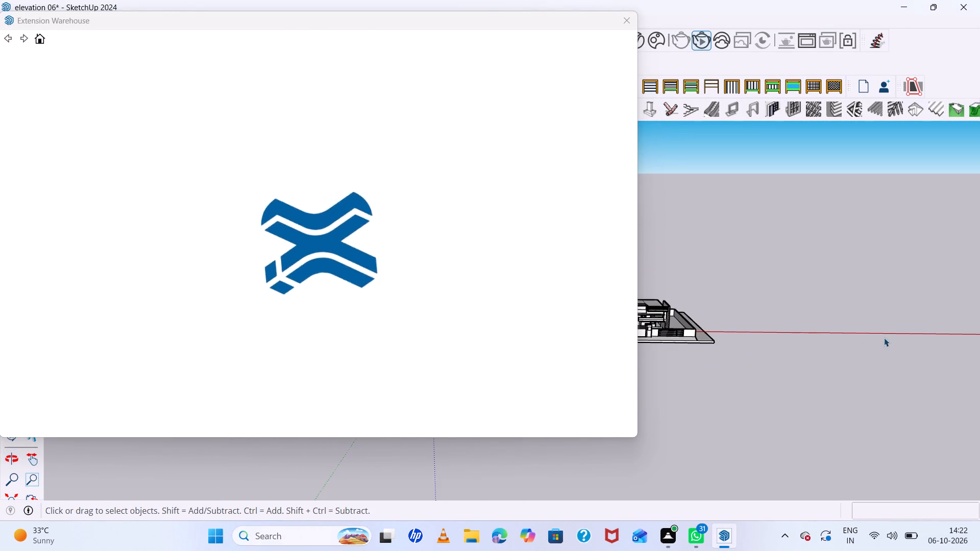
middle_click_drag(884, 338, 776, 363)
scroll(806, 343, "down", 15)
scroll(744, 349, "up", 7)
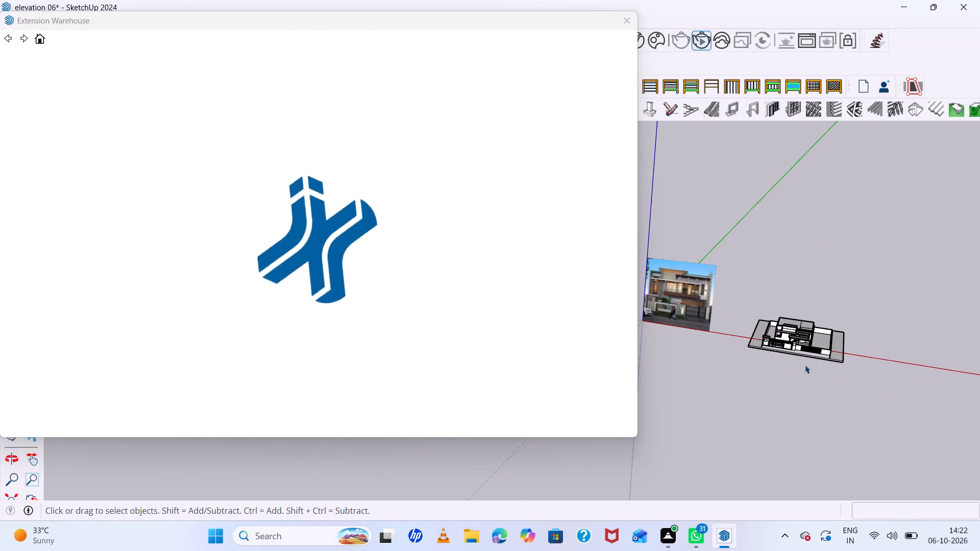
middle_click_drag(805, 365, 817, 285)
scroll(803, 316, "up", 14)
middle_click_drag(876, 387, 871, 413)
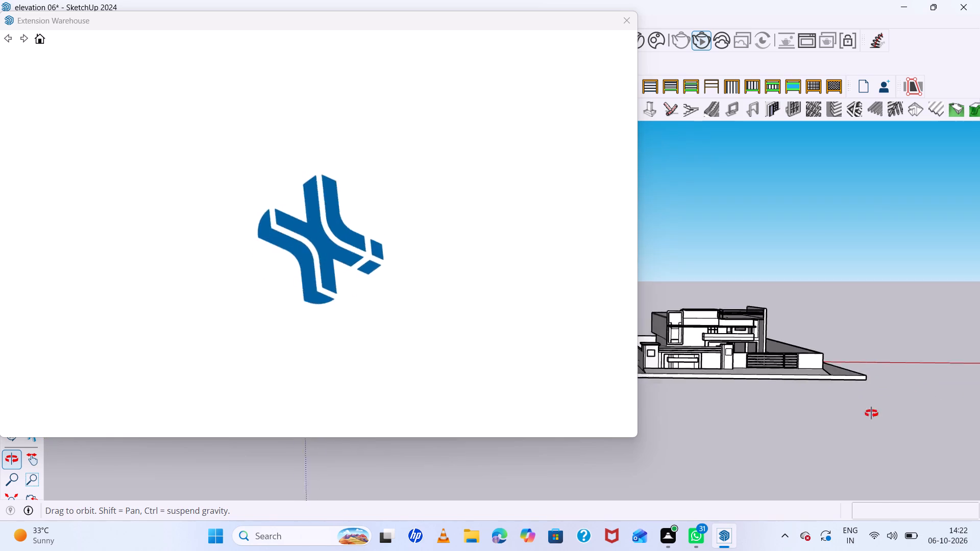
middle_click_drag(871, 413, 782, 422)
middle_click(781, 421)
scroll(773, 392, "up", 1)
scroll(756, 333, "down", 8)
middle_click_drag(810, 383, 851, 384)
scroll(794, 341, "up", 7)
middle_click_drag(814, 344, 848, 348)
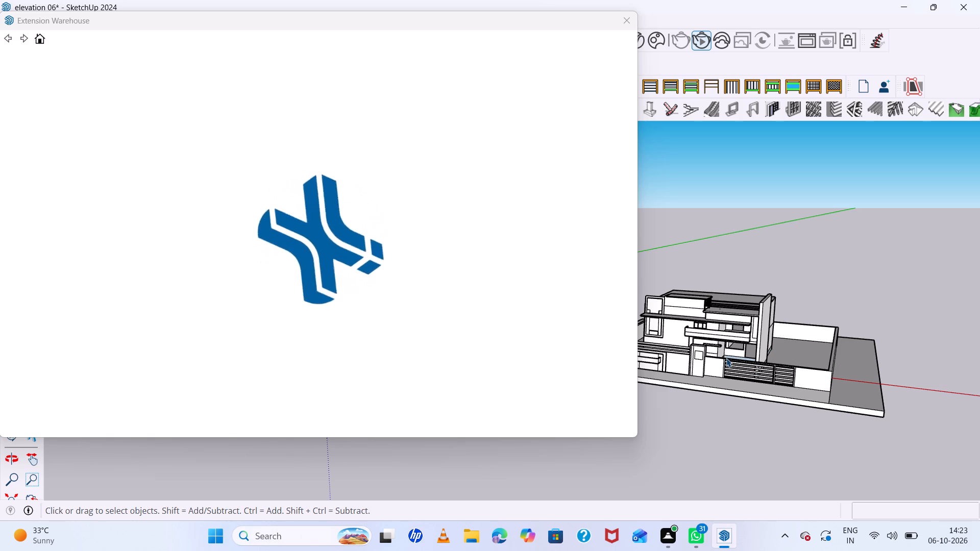
Close and reopen the Extension Warehouse, dismissing the V-Ray Light Gen window.
left_click(625, 17)
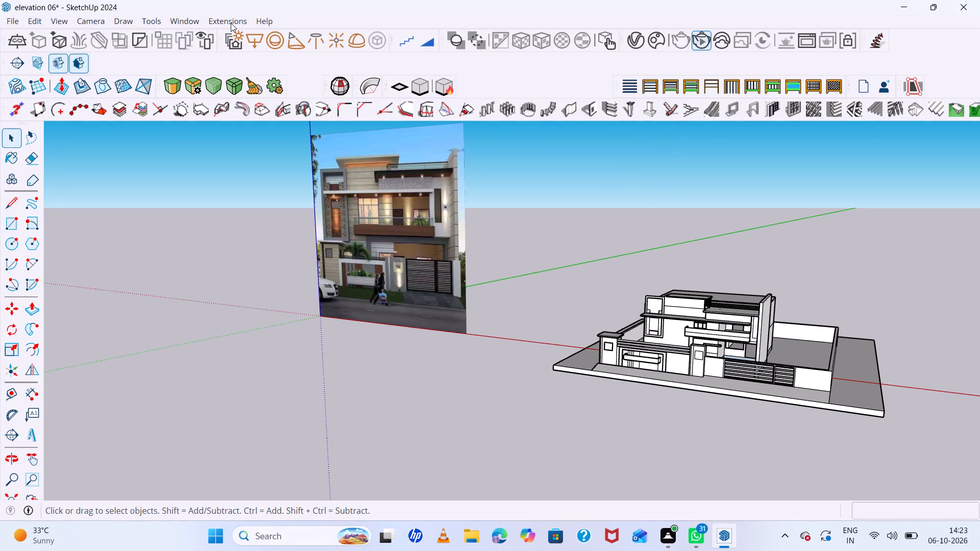
right_click(227, 199)
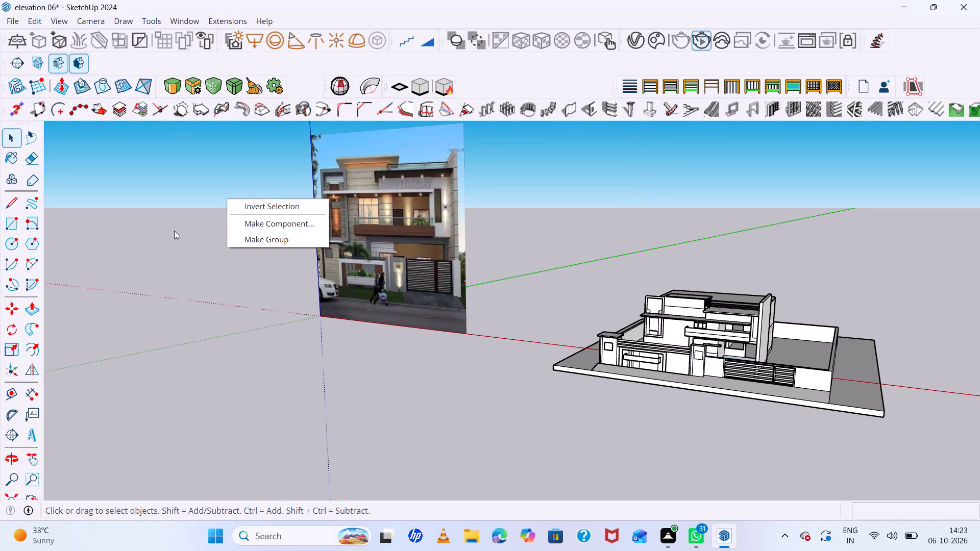
left_click(174, 231)
left_click(233, 16)
double_click(241, 37)
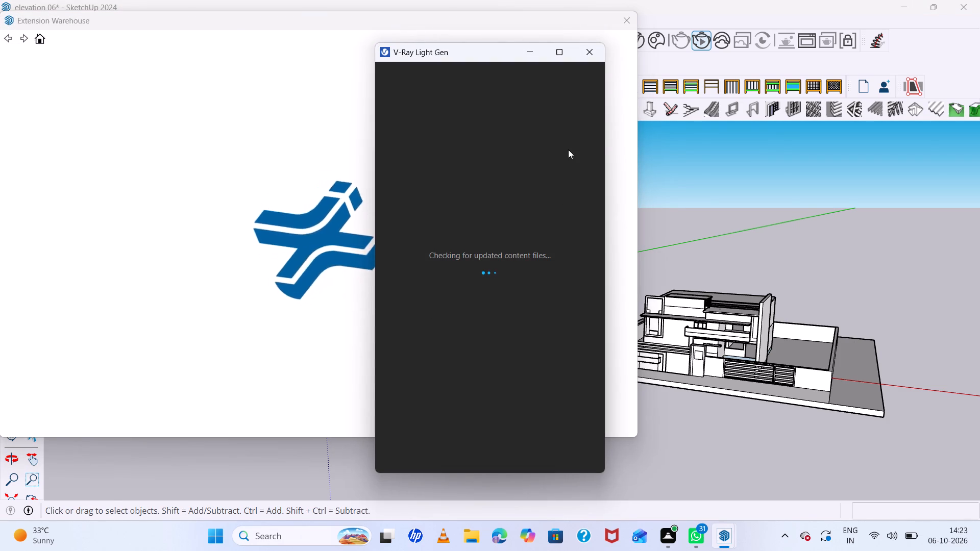
left_click(586, 53)
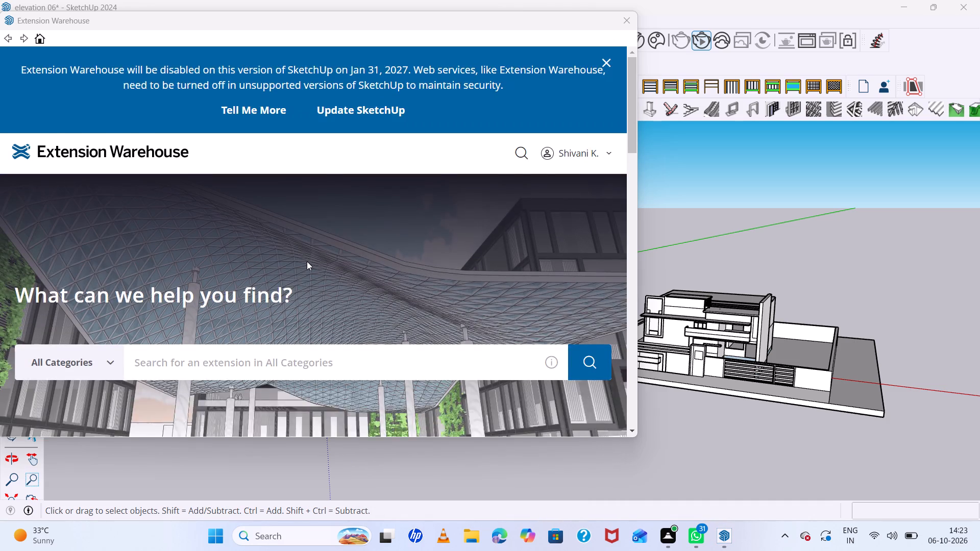
Search the Extension Warehouse for kitchen equipment across all categories.
double_click(271, 385)
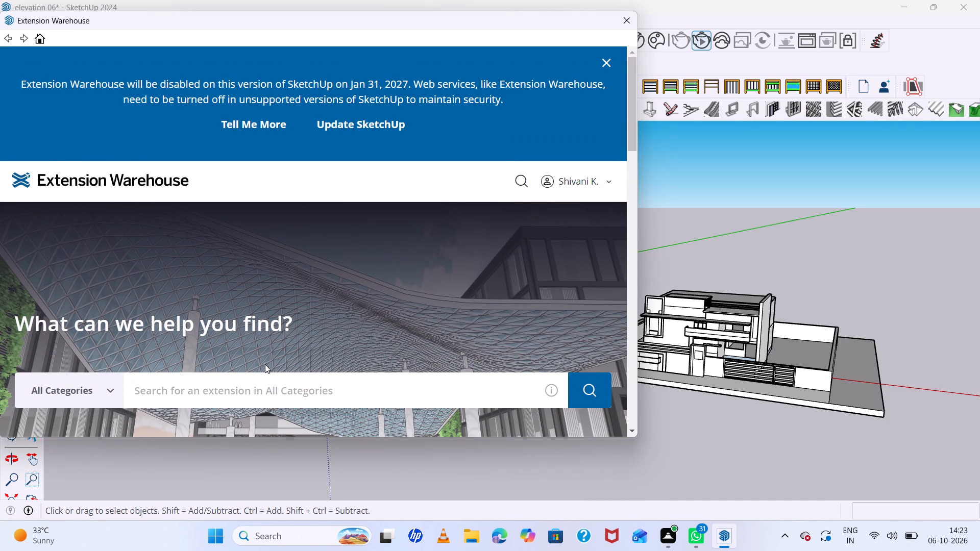
type("kitchen")
key("space")
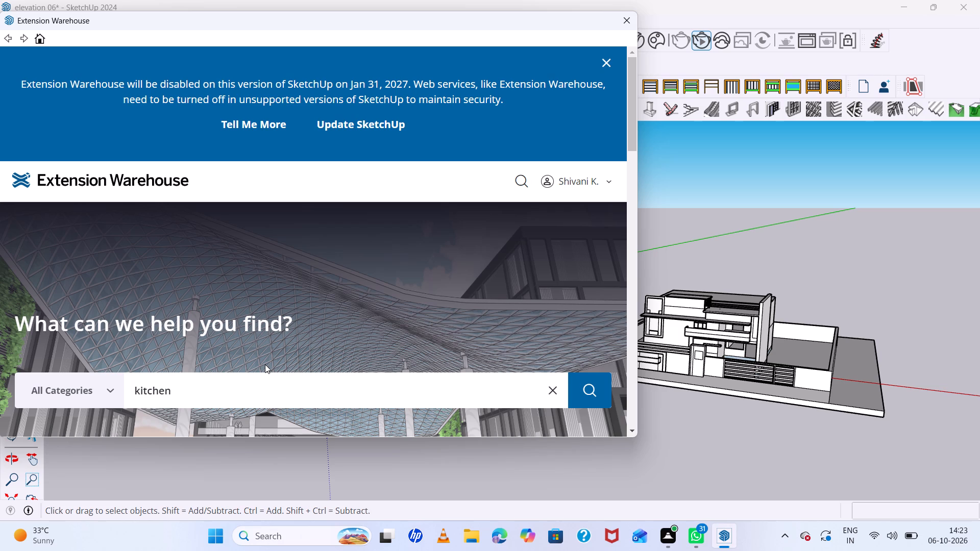
type("eq")
type("uri")
type("ement")
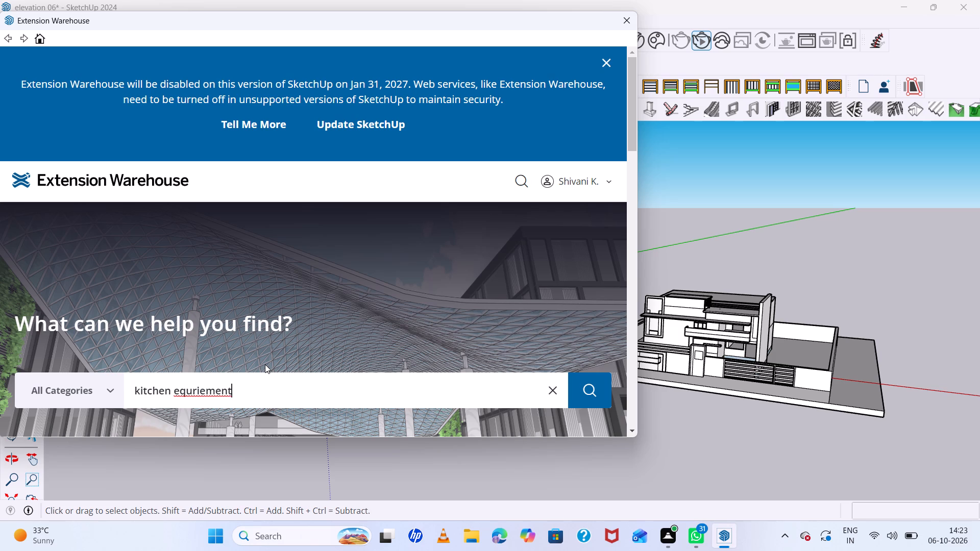
key("BackSpace")
key("BackSpace")
key("BackSpace")
key("BackSpace")
key("BackSpace")
key("BackSpace")
key("BackSpace")
key("BackSpace")
key("BackSpace")
key("BackSpace")
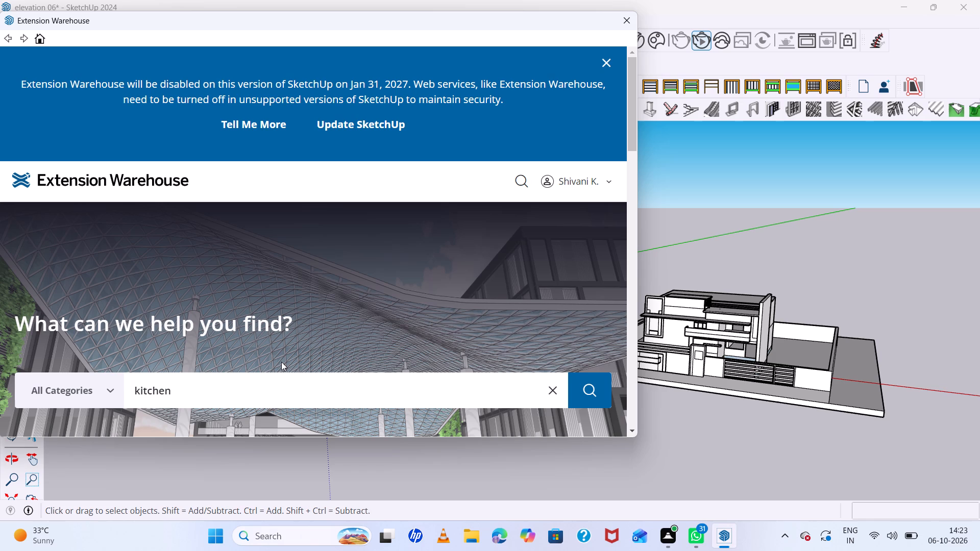
type("equ")
type("iment")
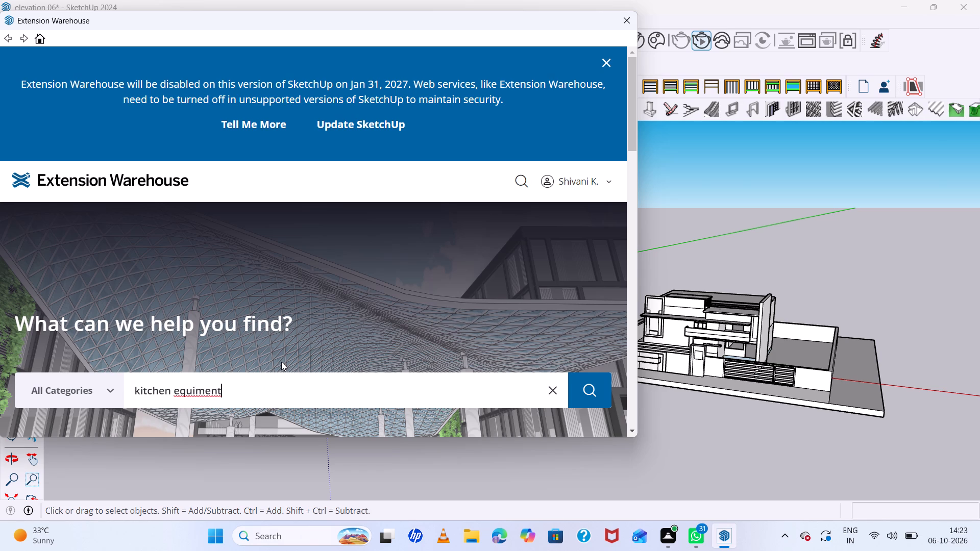
key("BackSpace")
key("BackSpace")
key("BackSpace")
key("BackSpace")
key("p")
type("ment")
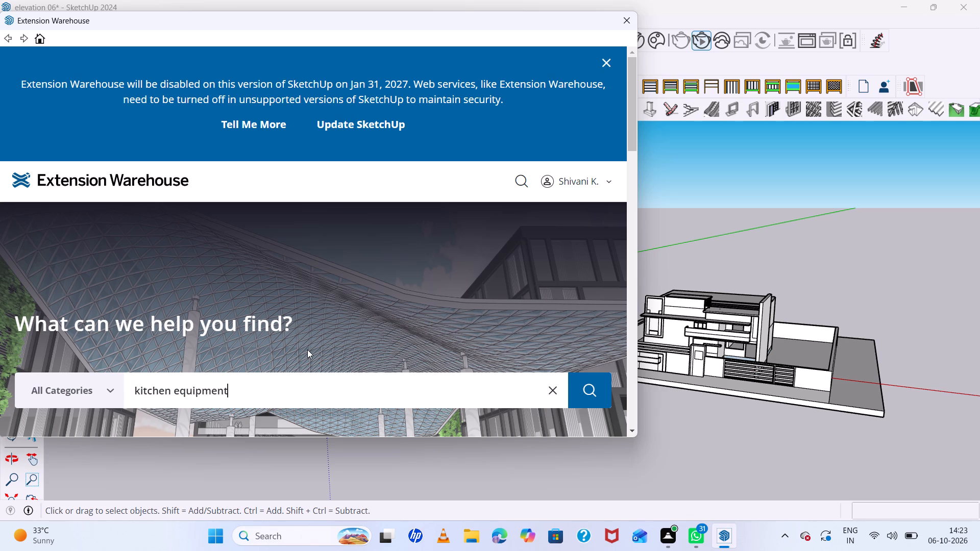
key("space")
left_click(593, 389)
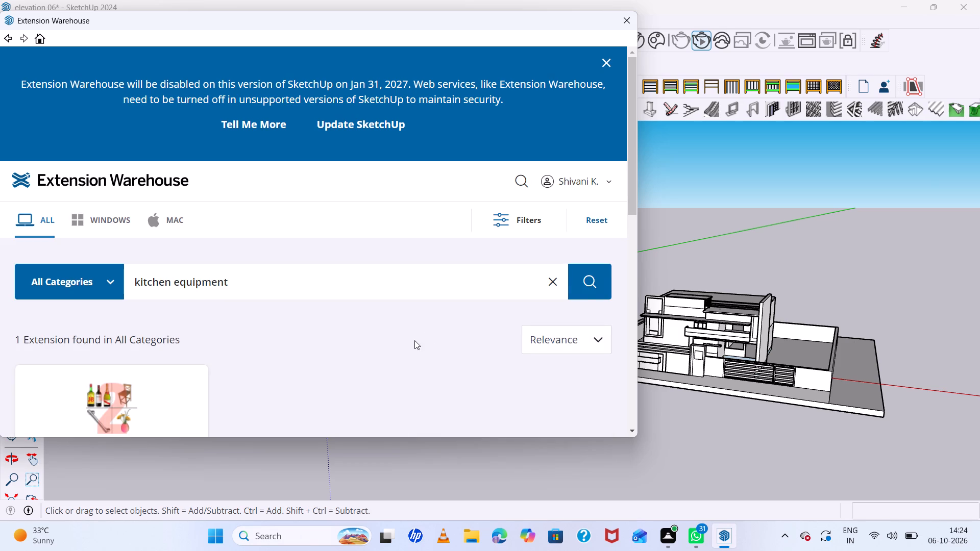
Open the Click-Change 2 (Make/Pro) extension page and try to install the extension.
scroll(261, 352, "down", 5)
scroll(77, 263, "up", 2)
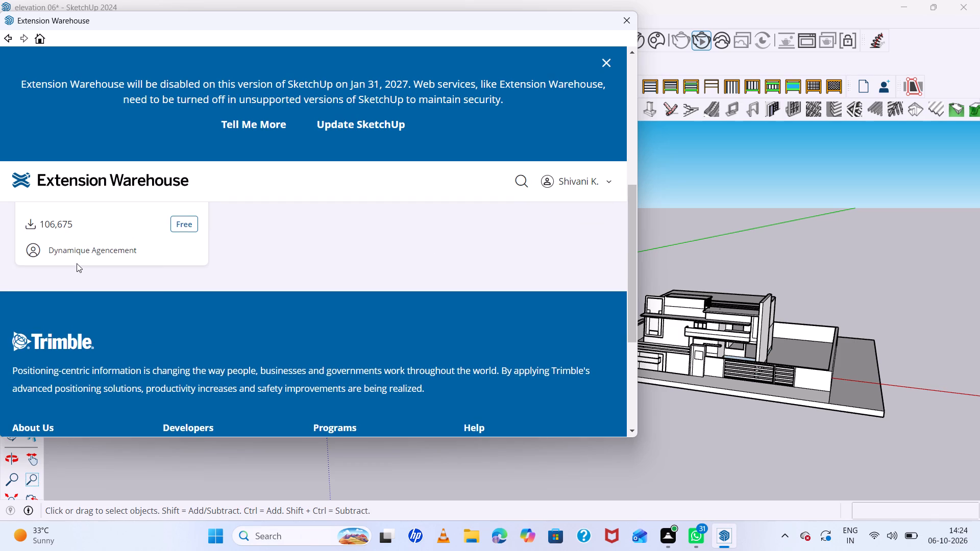
scroll(103, 239, "up", 1)
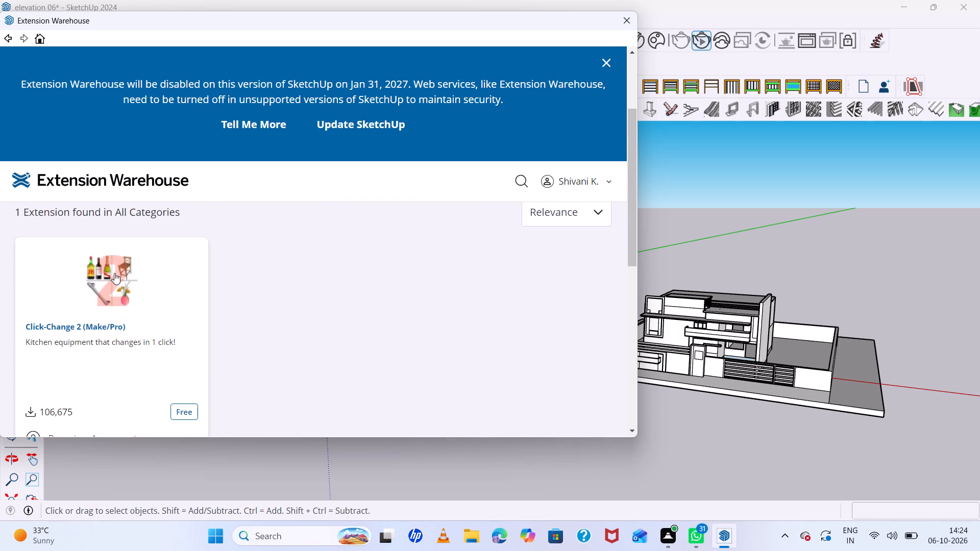
left_click(114, 273)
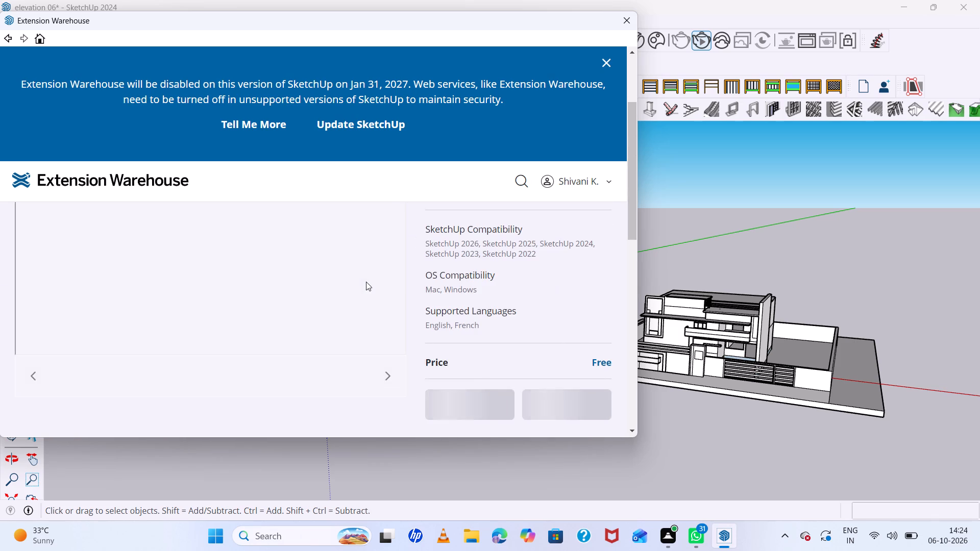
scroll(366, 282, "down", 4)
scroll(521, 276, "up", 2)
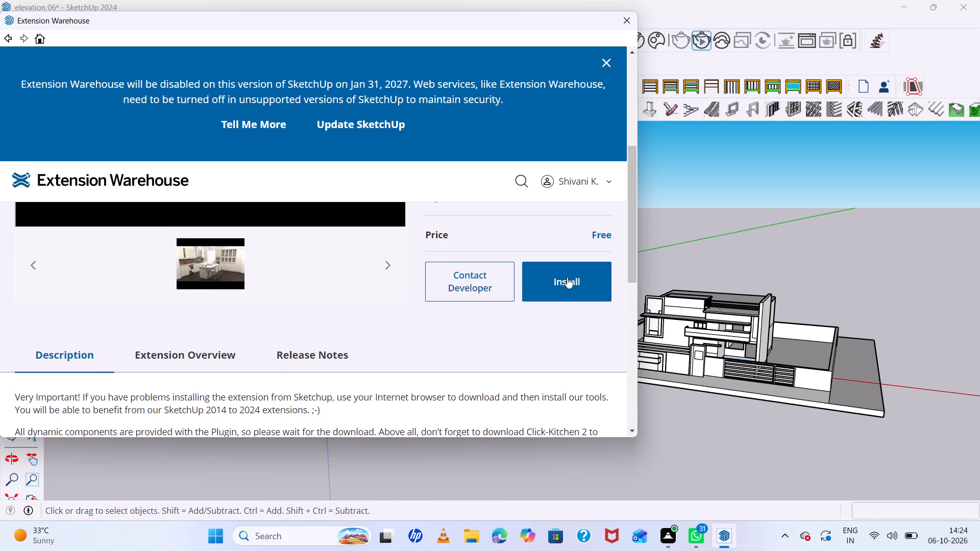
left_click(567, 277)
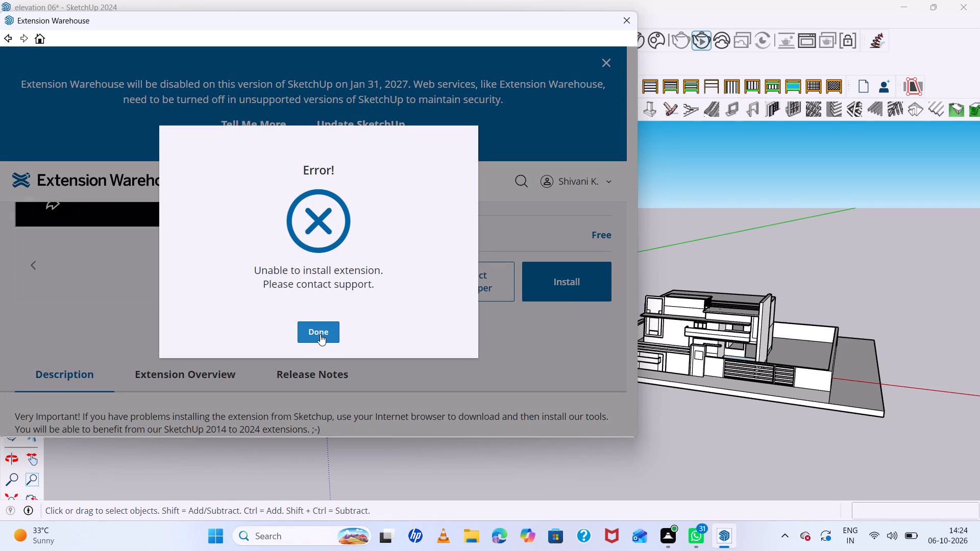
left_click(320, 334)
Try again to install Click-Change 2, accepting its filesystem access, and close the Extension Warehouse.
scroll(575, 297, "up", 2)
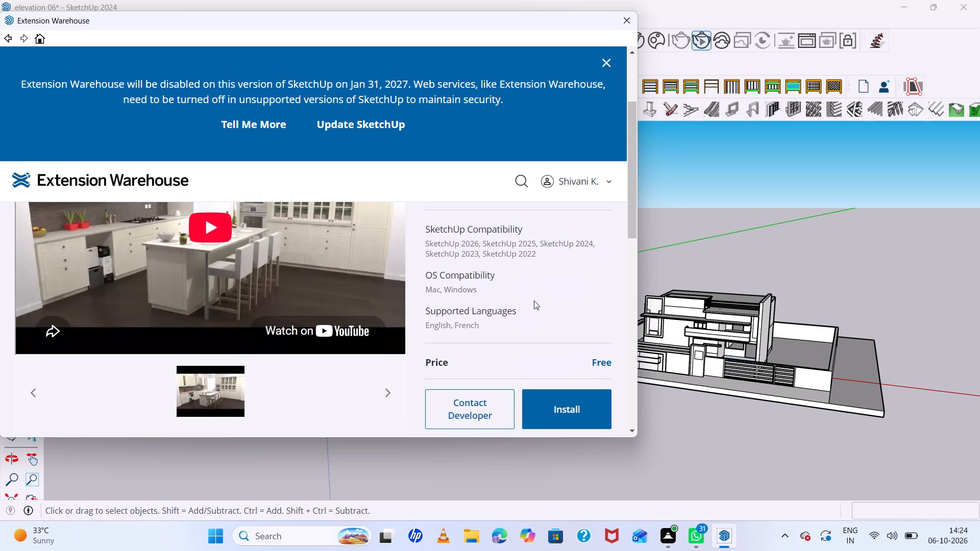
scroll(254, 303, "up", 3)
scroll(254, 303, "down", 5)
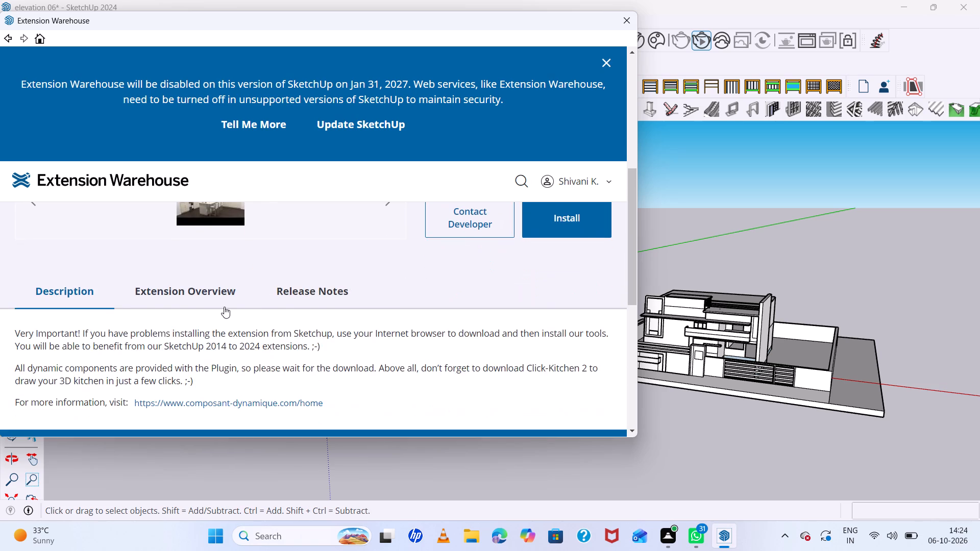
scroll(326, 296, "up", 5)
scroll(556, 305, "down", 2)
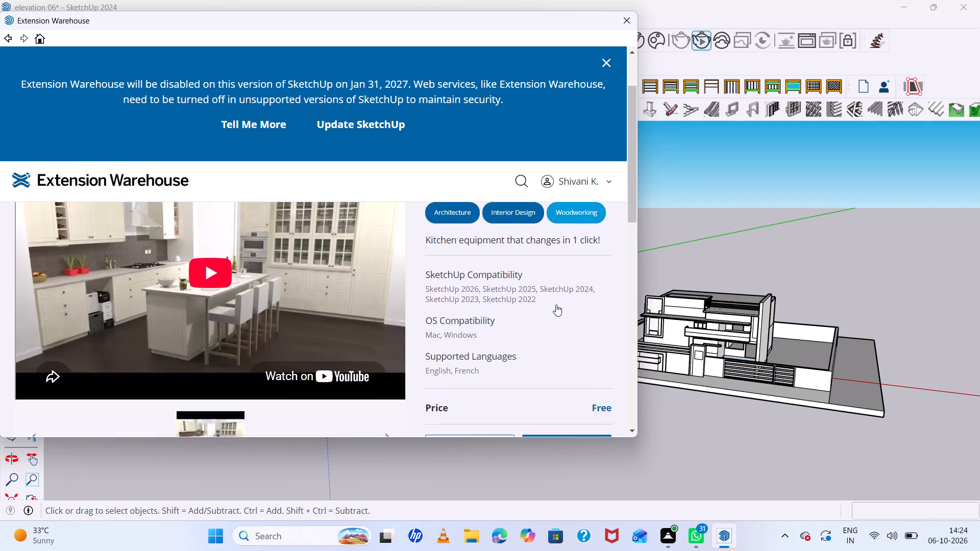
scroll(556, 305, "down", 1)
left_click(564, 339)
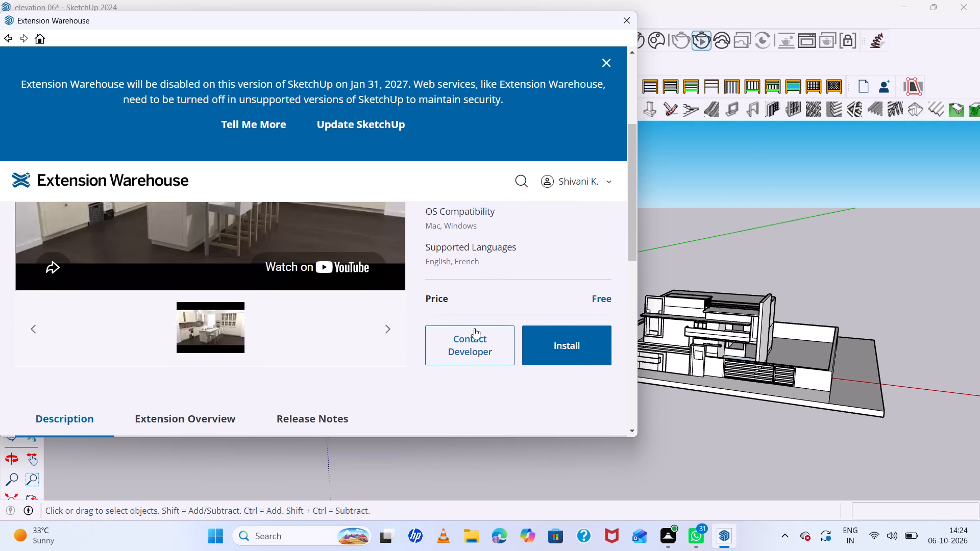
triple_click(550, 341)
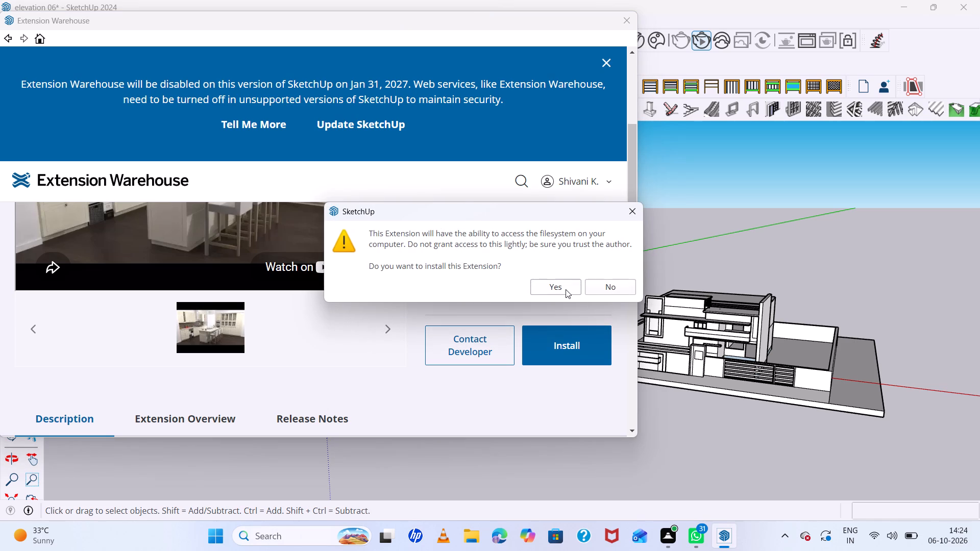
left_click(566, 289)
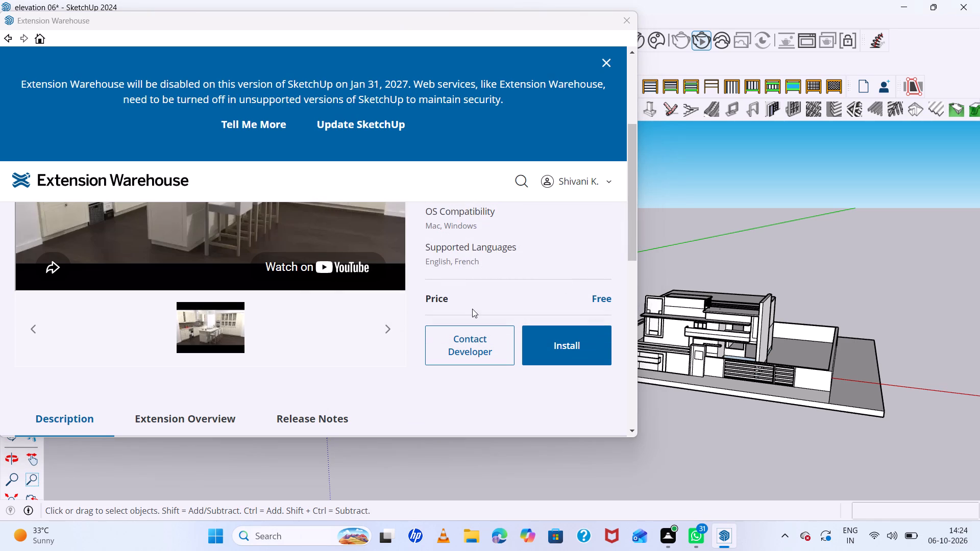
triple_click(577, 350)
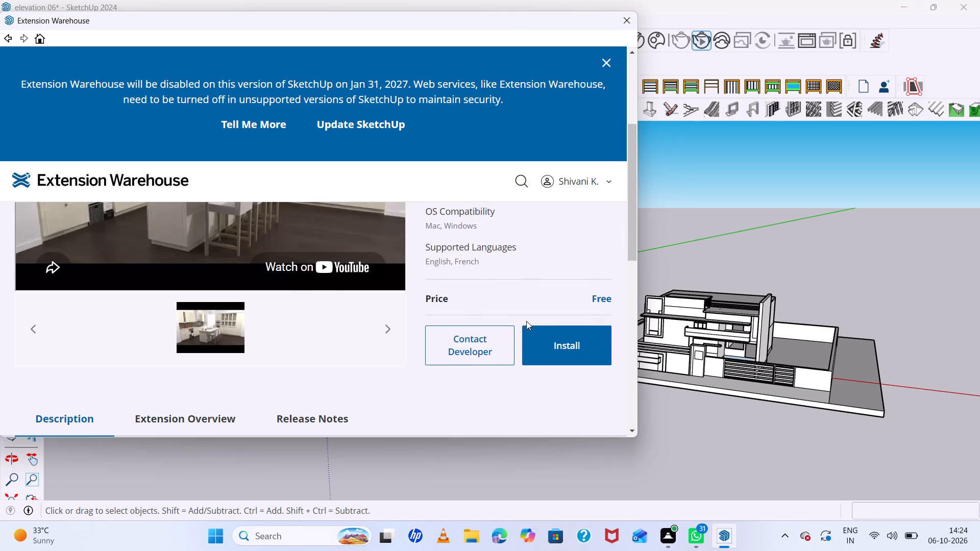
left_click(626, 16)
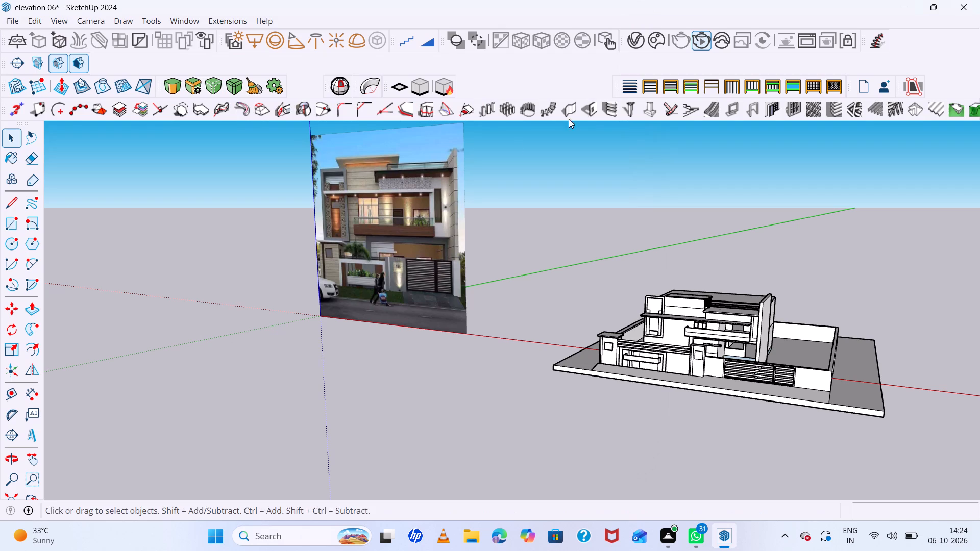
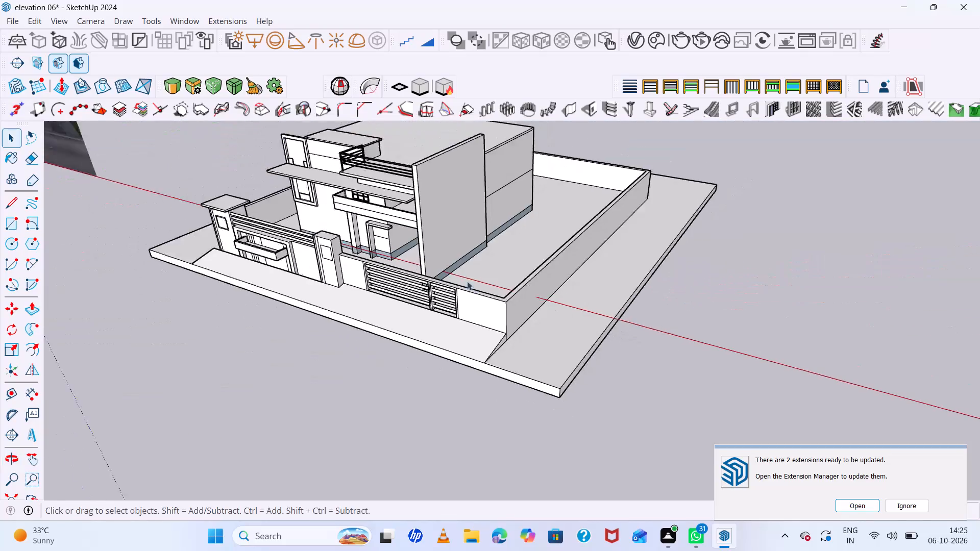
Examine the house, the front boundary wall and the entrance ramp from several sides.
middle_click_drag(245, 265, 451, 182)
scroll(384, 256, "up", 9)
middle_click_drag(436, 328, 500, 247)
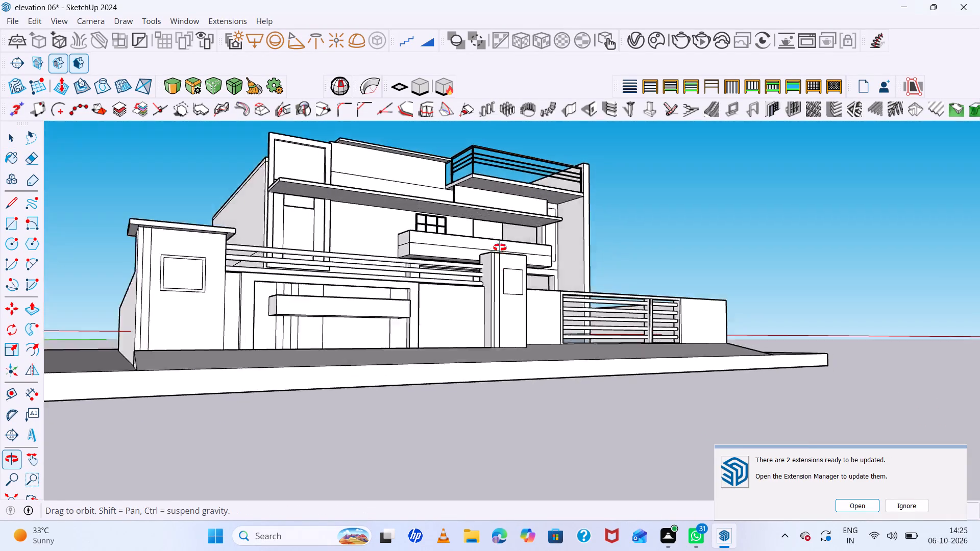
middle_click_drag(500, 247, 228, 228)
scroll(450, 231, "down", 7)
middle_click_drag(482, 261, 544, 330)
scroll(504, 234, "up", 6)
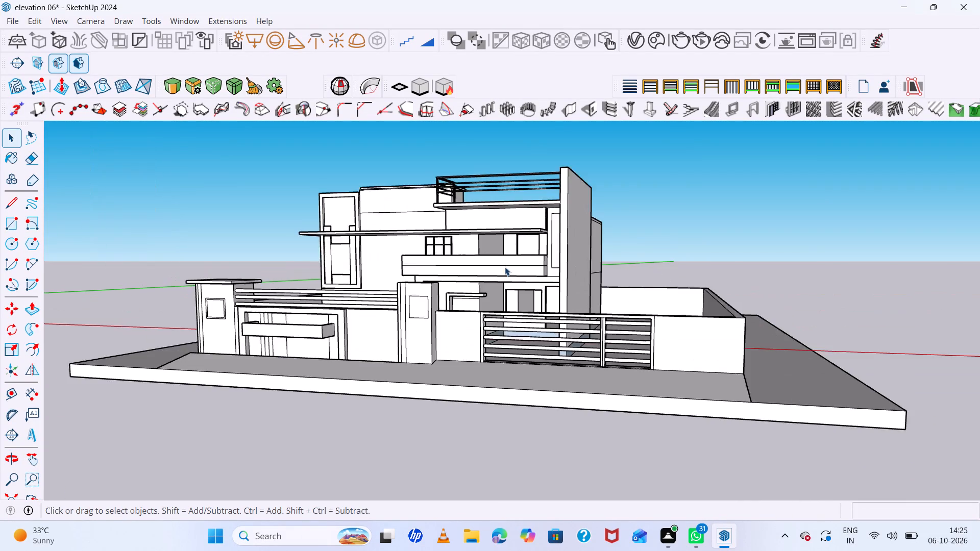
scroll(517, 275, "up", 1)
middle_click_drag(575, 300, 644, 311)
scroll(566, 279, "down", 6)
middle_click_drag(604, 306, 733, 355)
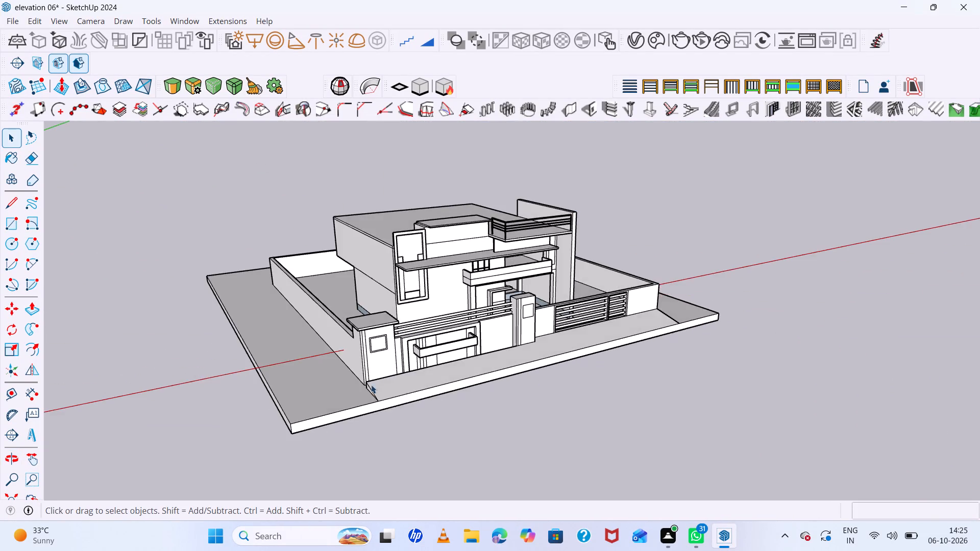
Push/Pull the ramp's narrow back face 10 9/16" toward the front boundary wall to narrow the gap.
scroll(365, 383, "up", 8)
middle_click_drag(375, 398, 484, 369)
scroll(507, 379, "up", 7)
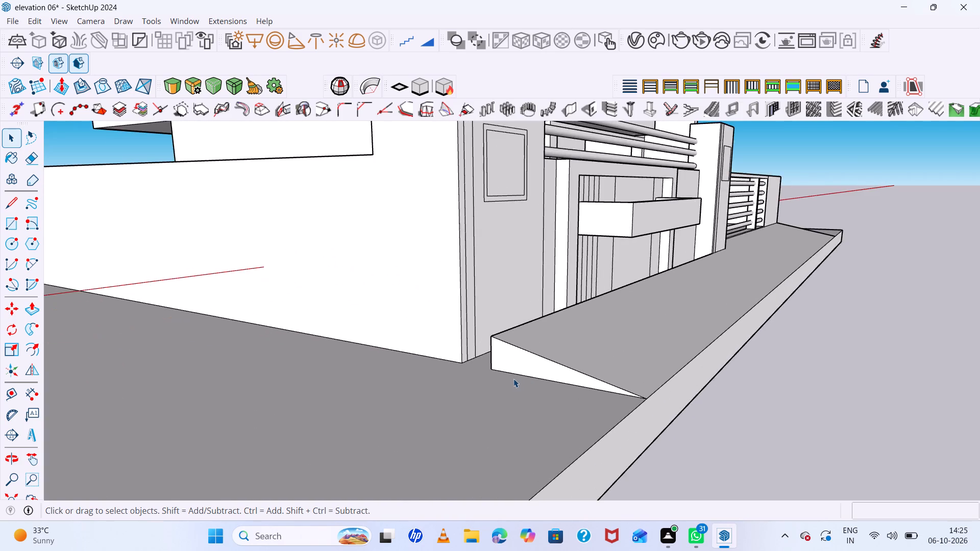
middle_click_drag(531, 370, 621, 394)
scroll(571, 318, "up", 9)
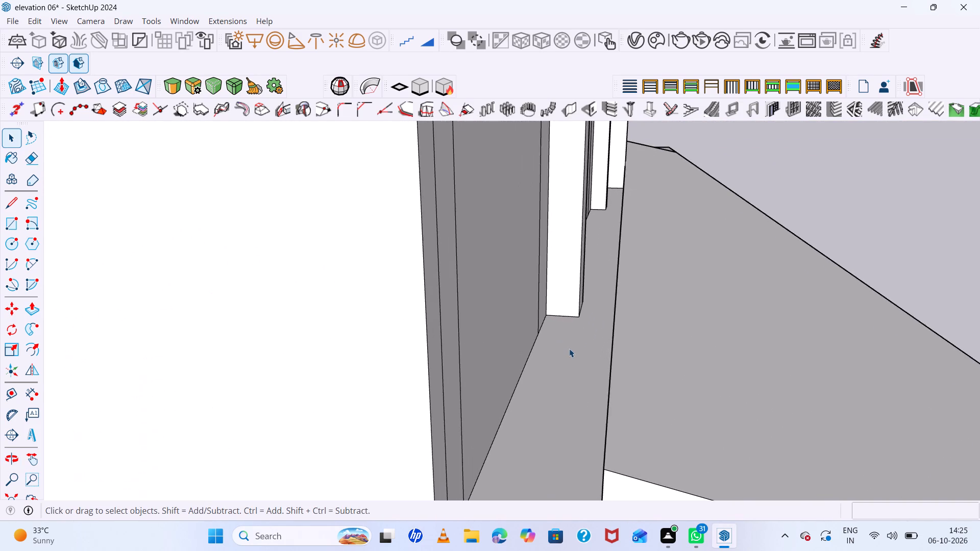
middle_click_drag(577, 369, 606, 367)
scroll(603, 368, "up", 1)
left_click(664, 368)
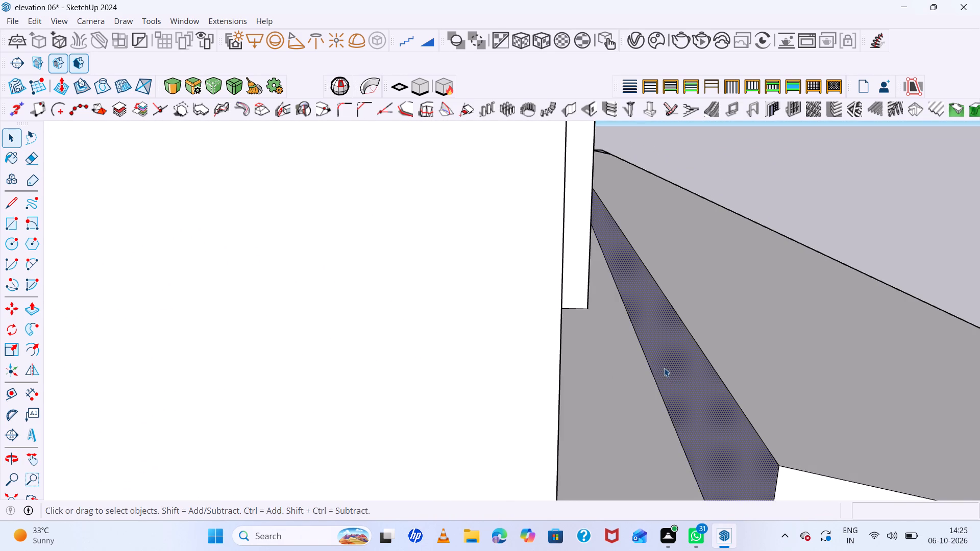
key("p")
double_click(663, 367)
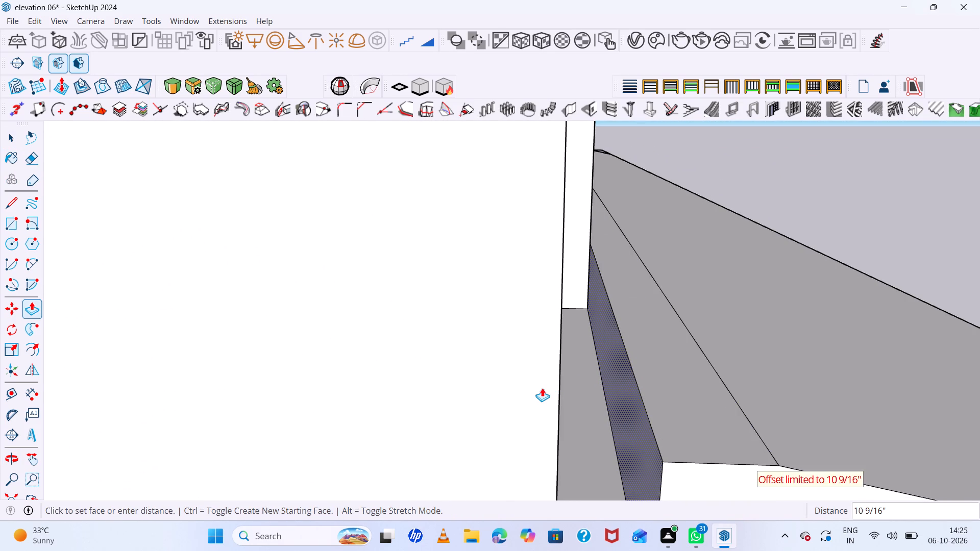
left_click(552, 386)
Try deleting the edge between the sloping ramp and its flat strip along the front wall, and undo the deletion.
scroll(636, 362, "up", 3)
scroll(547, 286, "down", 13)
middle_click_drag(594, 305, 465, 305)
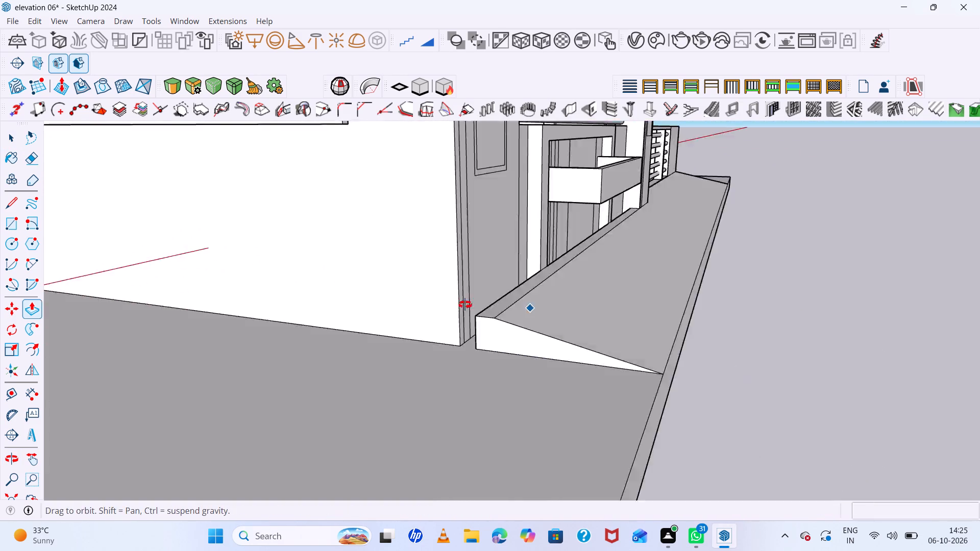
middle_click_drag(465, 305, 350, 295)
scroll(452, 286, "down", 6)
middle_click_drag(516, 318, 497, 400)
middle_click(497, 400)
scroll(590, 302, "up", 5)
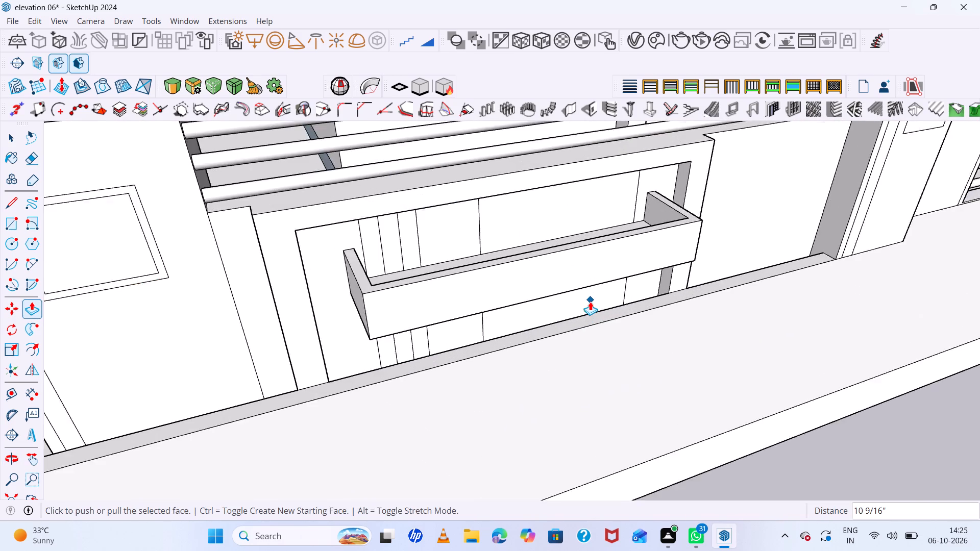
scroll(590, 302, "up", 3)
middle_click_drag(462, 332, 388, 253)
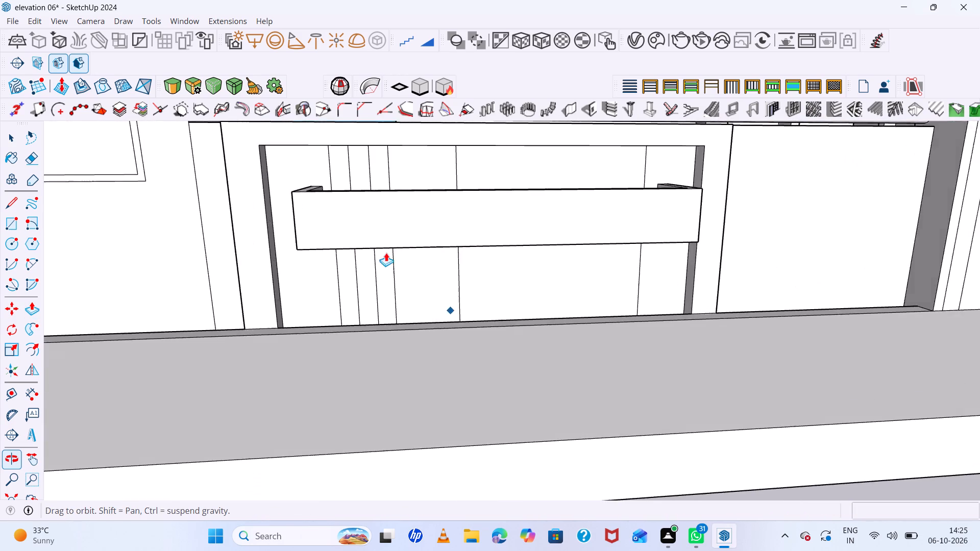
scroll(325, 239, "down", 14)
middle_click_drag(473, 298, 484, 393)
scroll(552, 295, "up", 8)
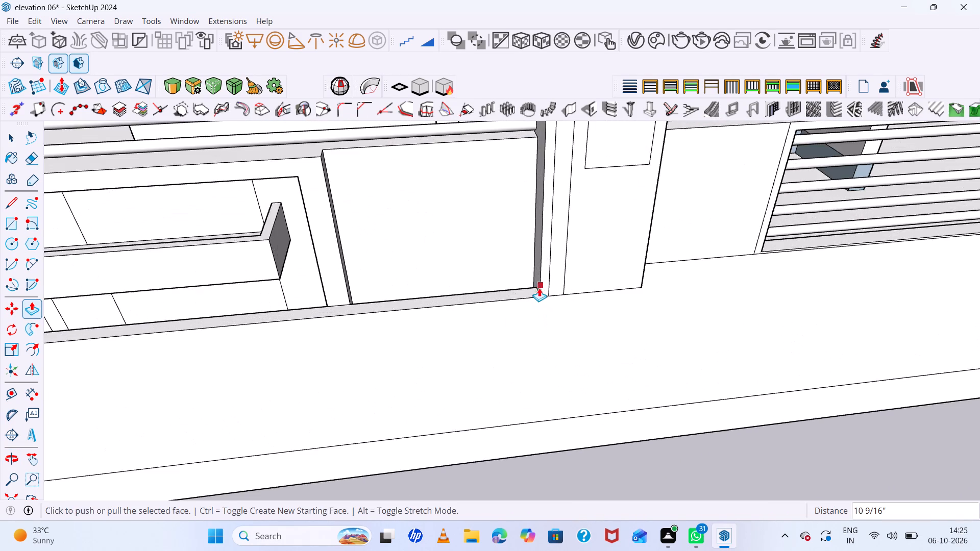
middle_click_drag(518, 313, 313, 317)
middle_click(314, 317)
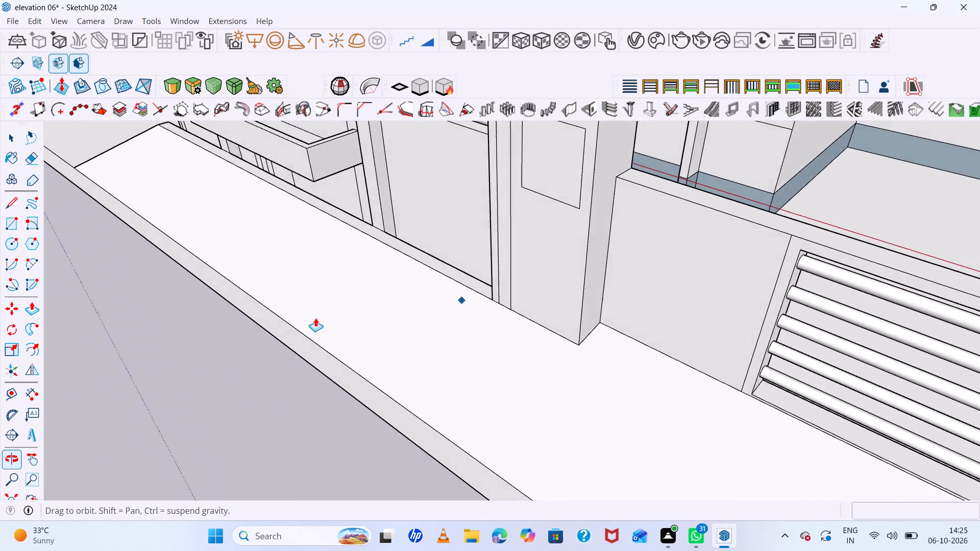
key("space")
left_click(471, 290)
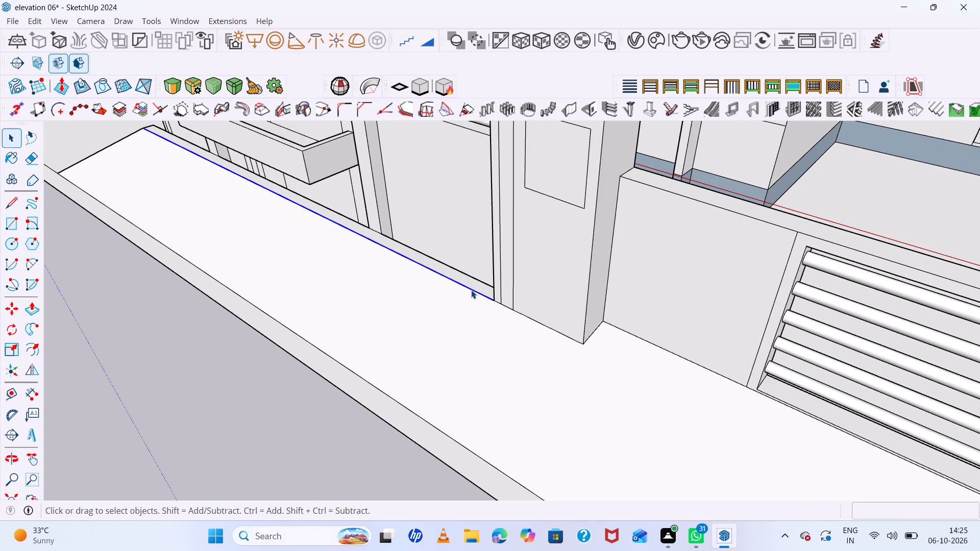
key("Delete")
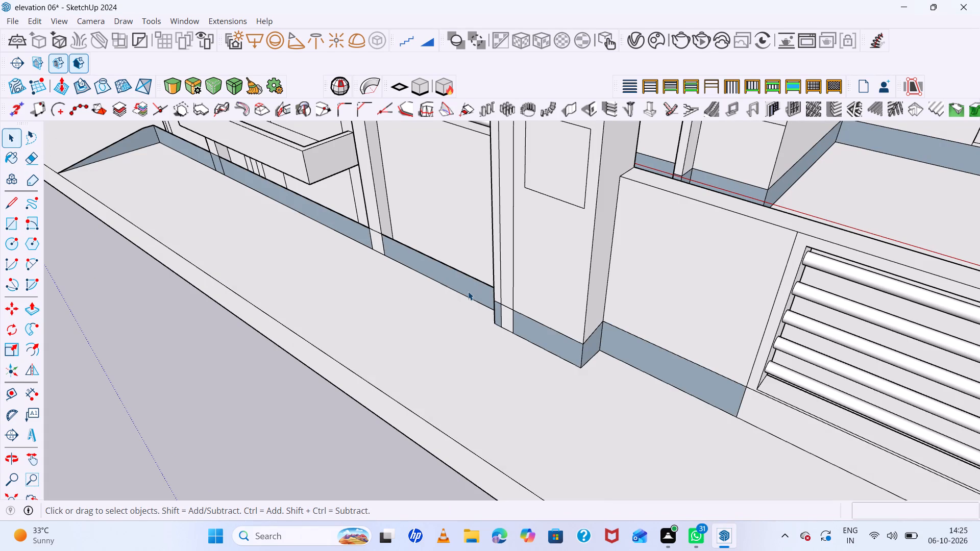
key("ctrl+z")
Draw a line on the ramp's back face starting from the bottom corner of the projecting front wall.
scroll(385, 278, "down", 14)
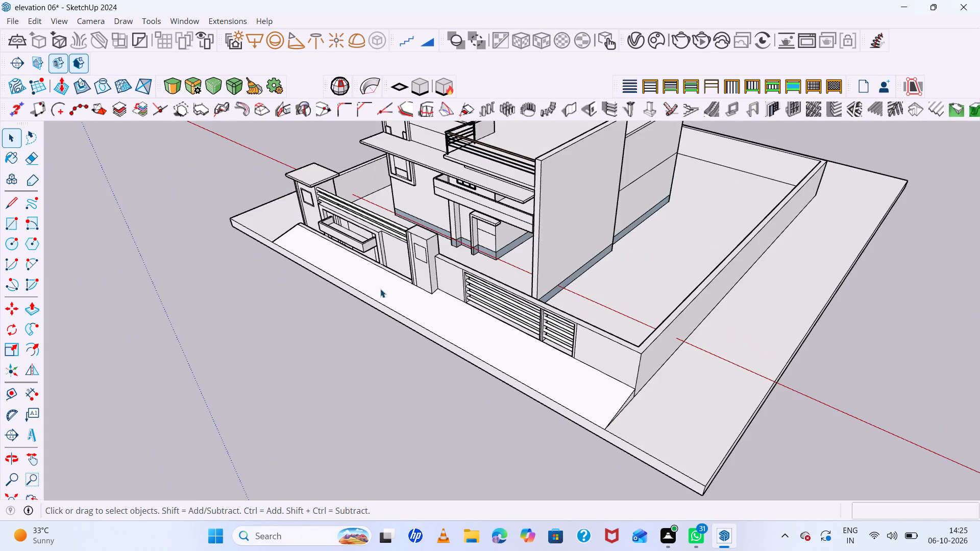
middle_click_drag(379, 292, 728, 164)
scroll(300, 302, "up", 5)
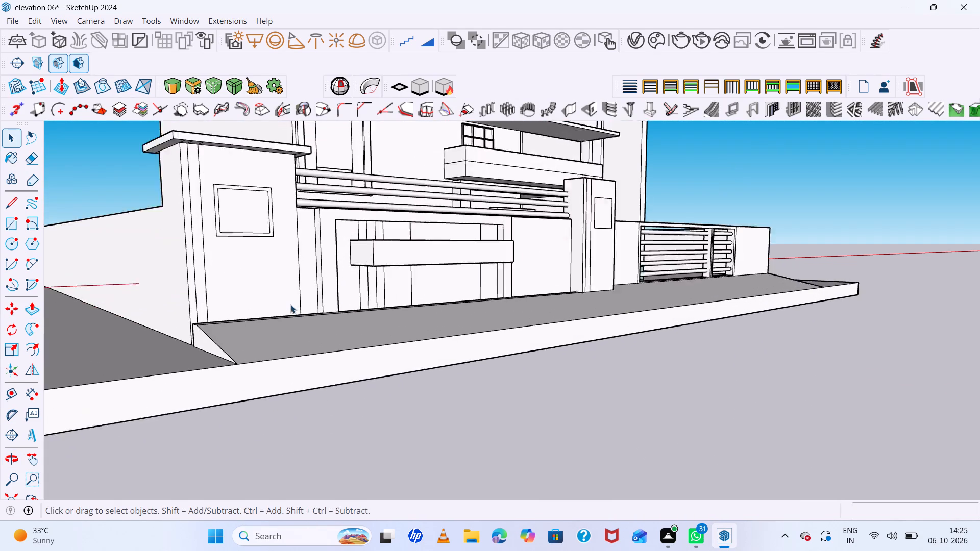
scroll(290, 305, "up", 3)
middle_click_drag(398, 323, 597, 346)
scroll(643, 414, "up", 4)
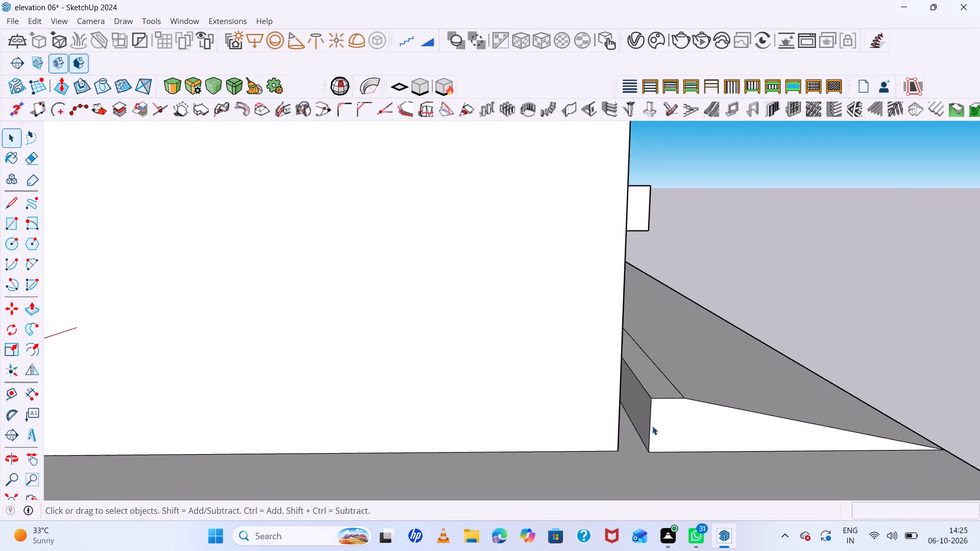
scroll(652, 426, "up", 3)
left_click(642, 427)
scroll(635, 421, "up", 6)
middle_click_drag(626, 419, 613, 423)
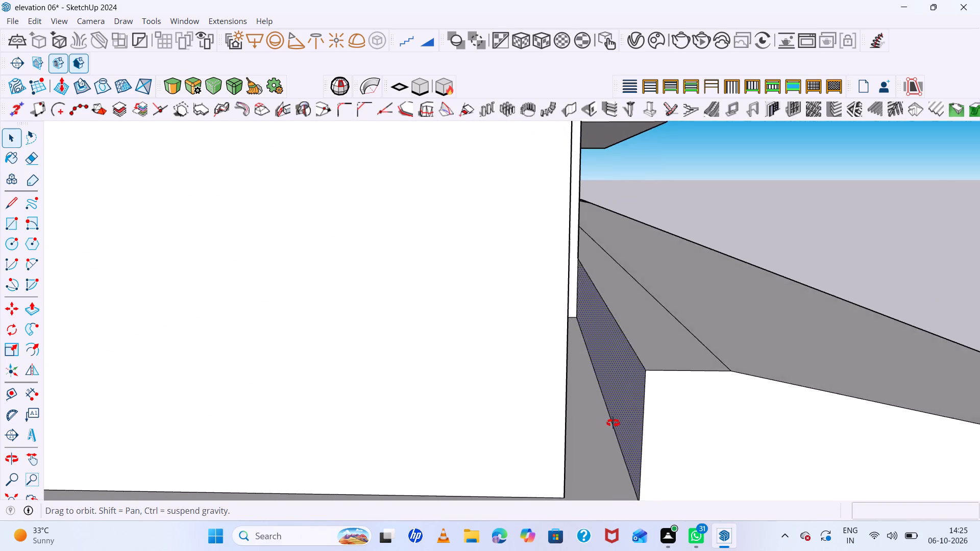
middle_click_drag(613, 423, 593, 429)
scroll(586, 280, "up", 7)
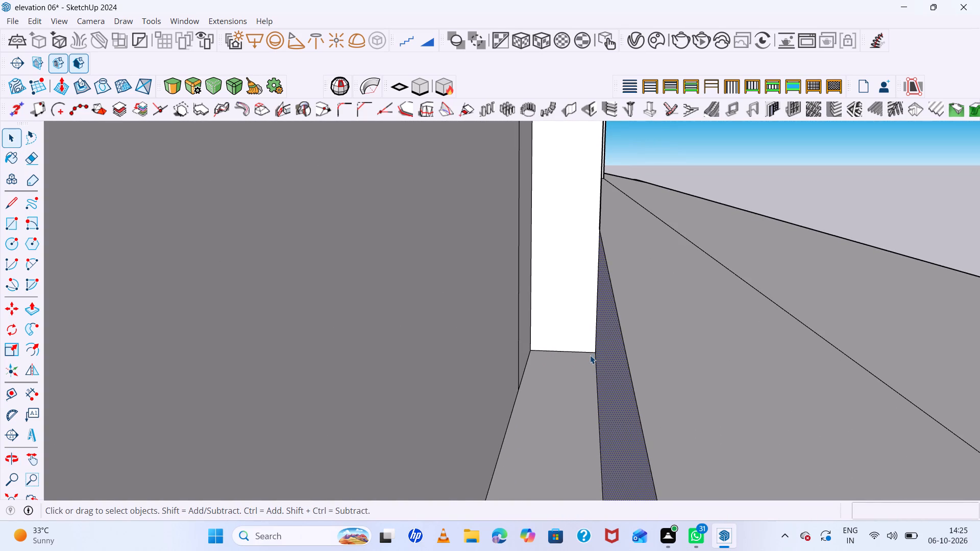
key("l")
double_click(595, 355)
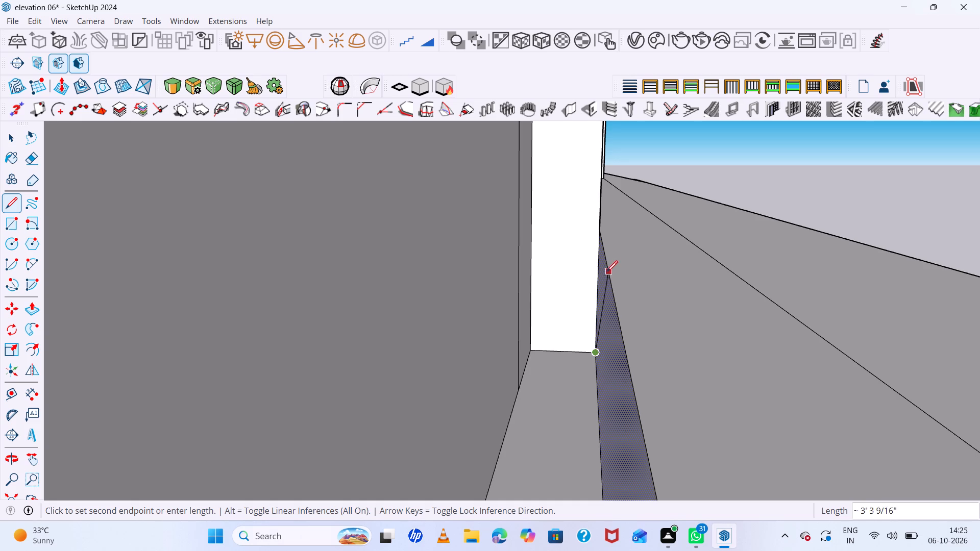
left_click(601, 262)
Push/Pull the ramp's back face a further 9 1/2" to close the remaining gap at the front wall's end pillar.
key("space")
left_click(605, 303)
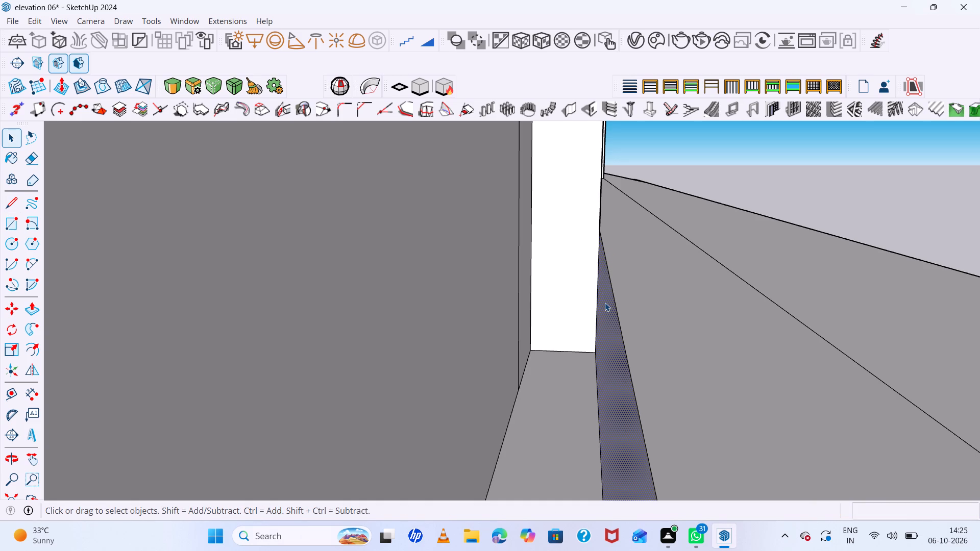
key("p")
left_click(605, 303)
left_click(593, 315)
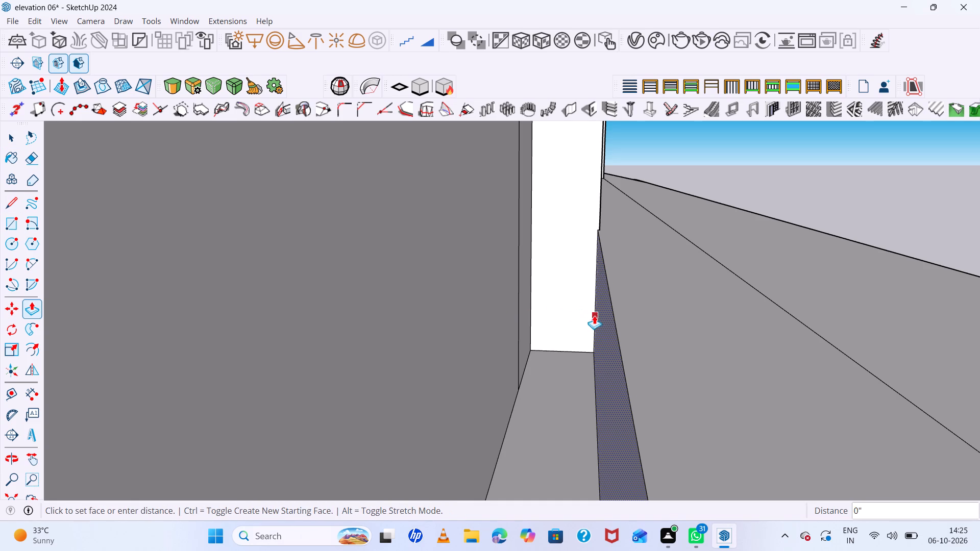
left_click(454, 326)
Inspect the extended ramp, boundary wall, balcony and front elevation for remaining modelling gaps.
scroll(380, 301, "down", 2)
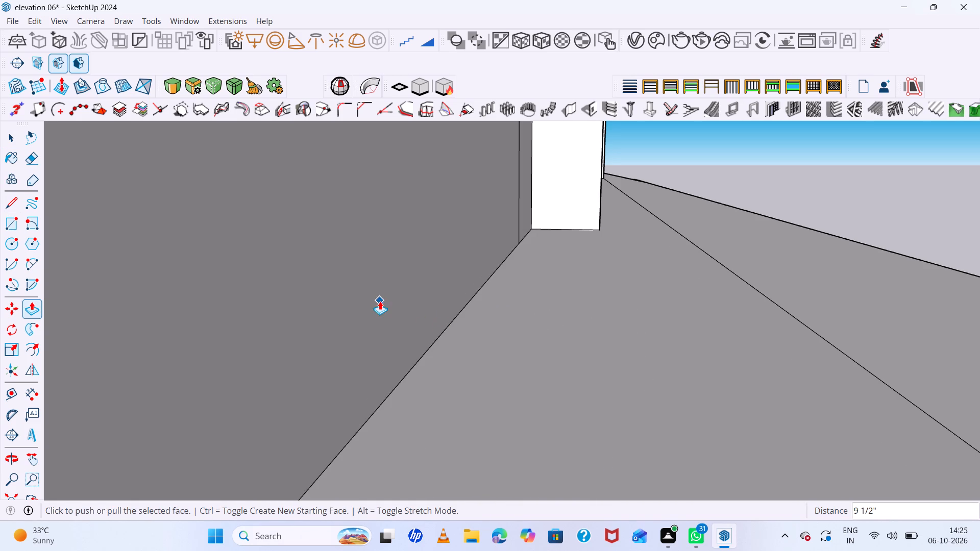
scroll(380, 301, "down", 20)
scroll(380, 301, "down", 9)
scroll(550, 329, "up", 1)
middle_click_drag(550, 329, 112, 270)
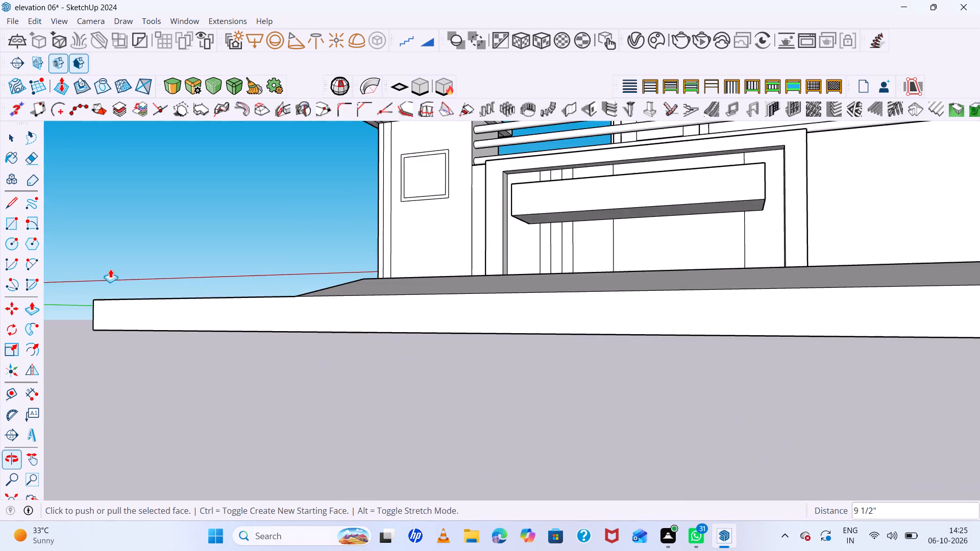
scroll(273, 290, "down", 16)
middle_click_drag(315, 320, 376, 422)
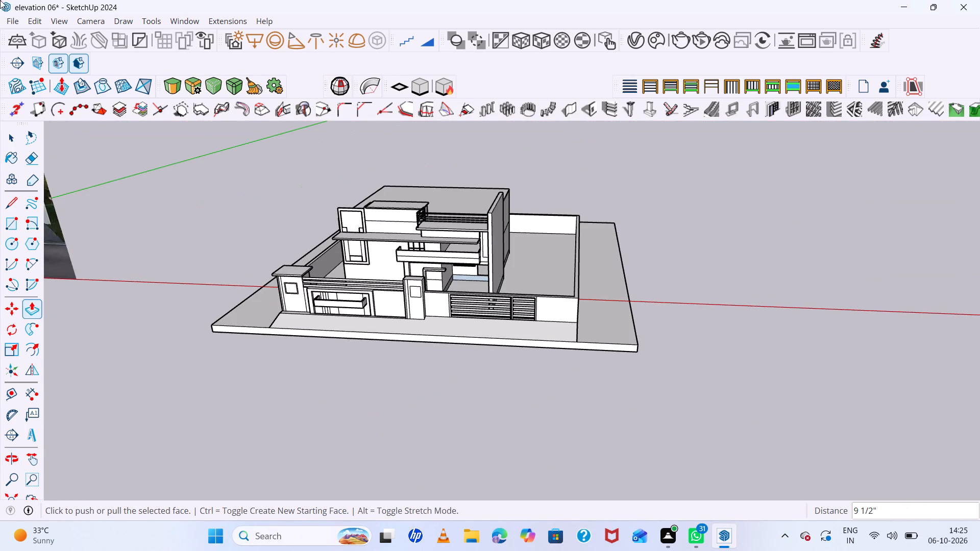
key("space")
scroll(486, 215, "up", 4)
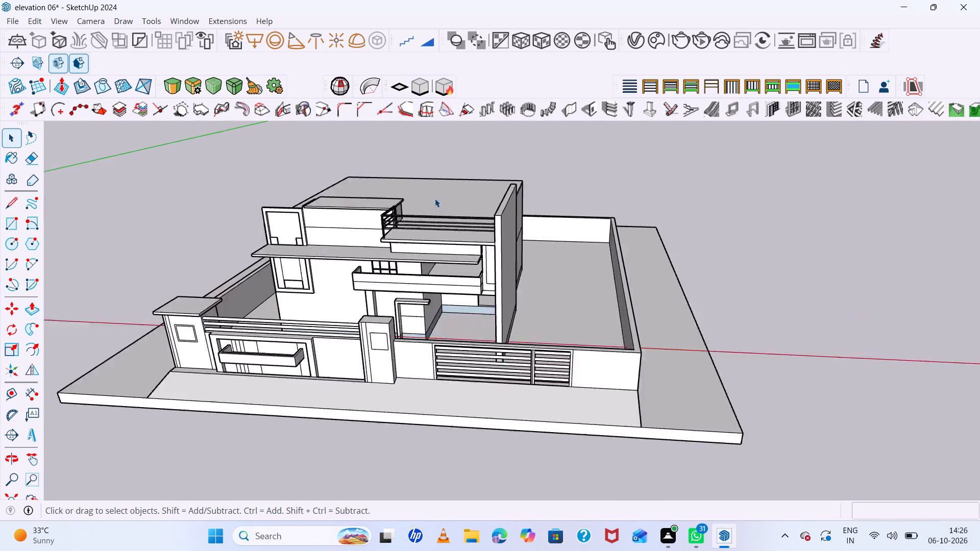
scroll(435, 198, "up", 4)
middle_click_drag(577, 288, 598, 217)
scroll(589, 219, "down", 2)
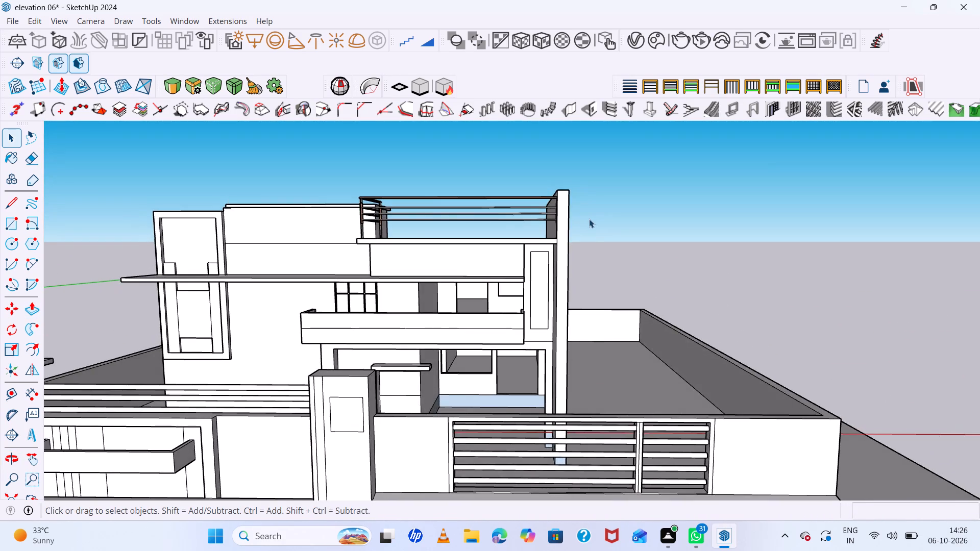
scroll(589, 219, "down", 4)
scroll(589, 219, "up", 5)
middle_click_drag(619, 282, 540, 342)
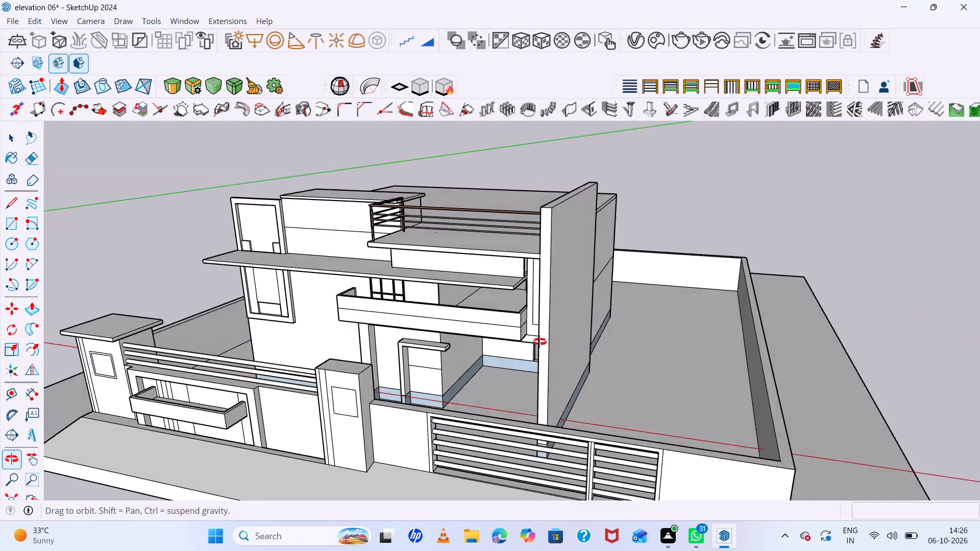
middle_click_drag(540, 342, 590, 273)
scroll(505, 316, "up", 5)
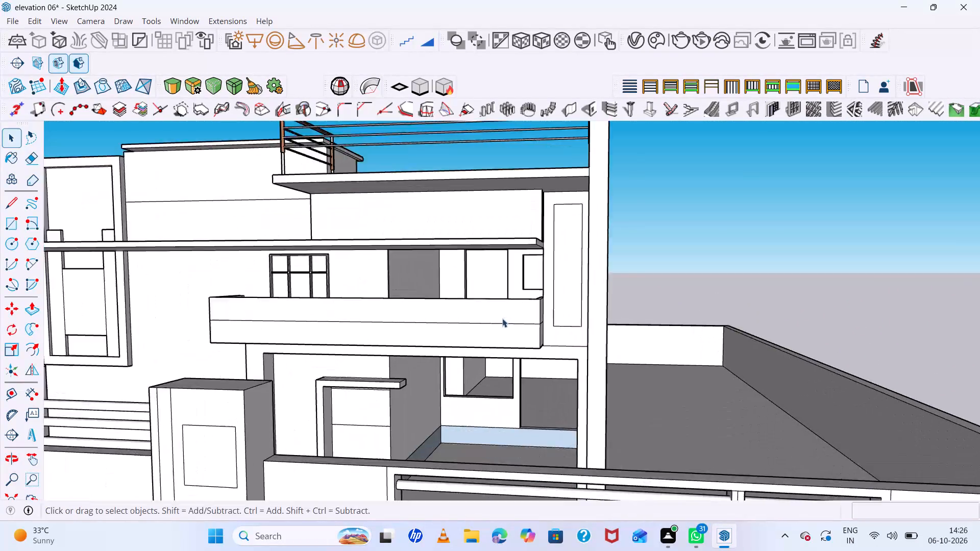
scroll(502, 318, "up", 2)
middle_click_drag(512, 372, 567, 398)
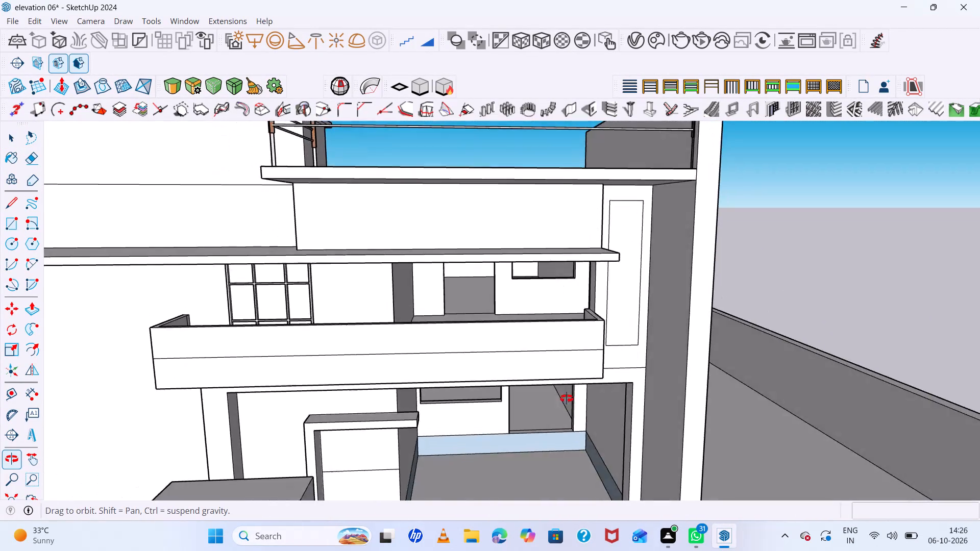
middle_click_drag(567, 398, 414, 234)
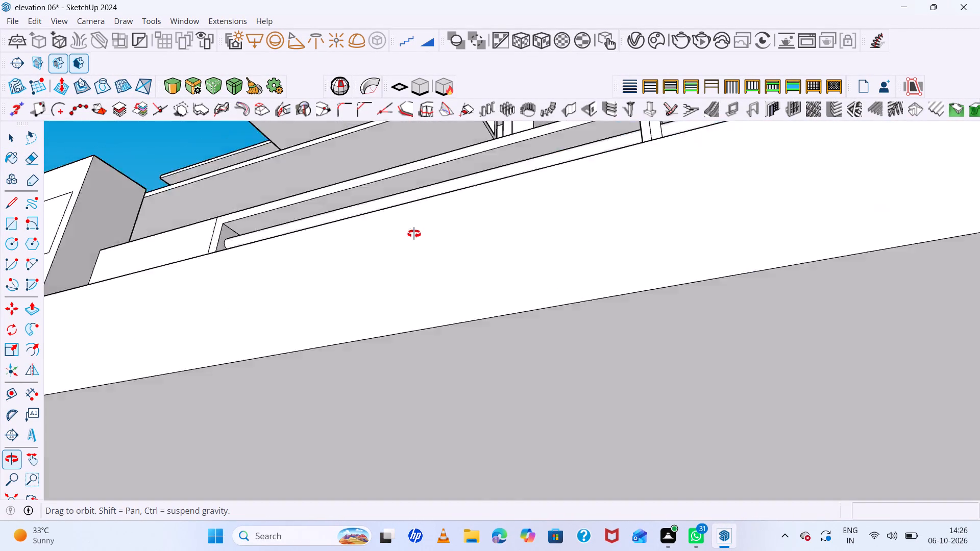
middle_click_drag(414, 234, 690, 399)
scroll(542, 326, "down", 7)
middle_click_drag(605, 350, 460, 332)
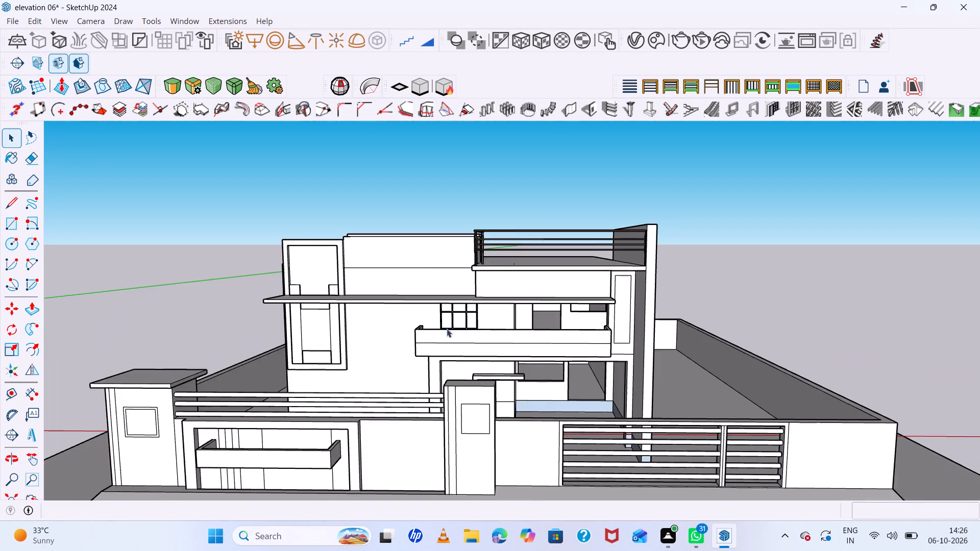
scroll(317, 309, "up", 8)
middle_click_drag(329, 324, 277, 324)
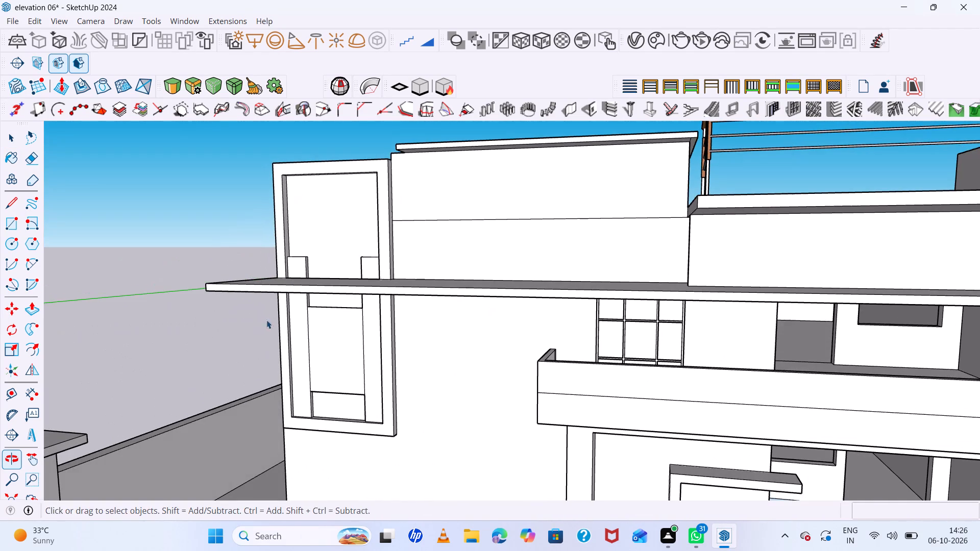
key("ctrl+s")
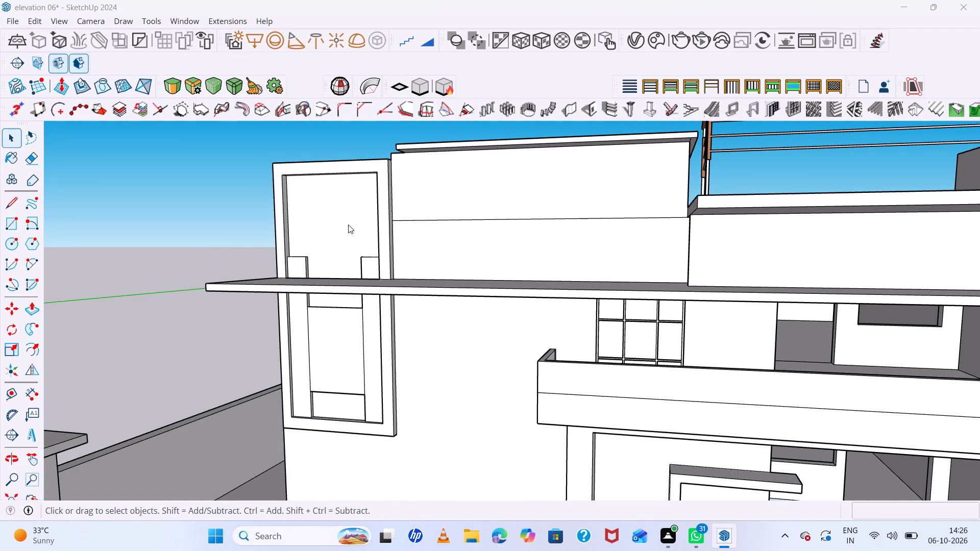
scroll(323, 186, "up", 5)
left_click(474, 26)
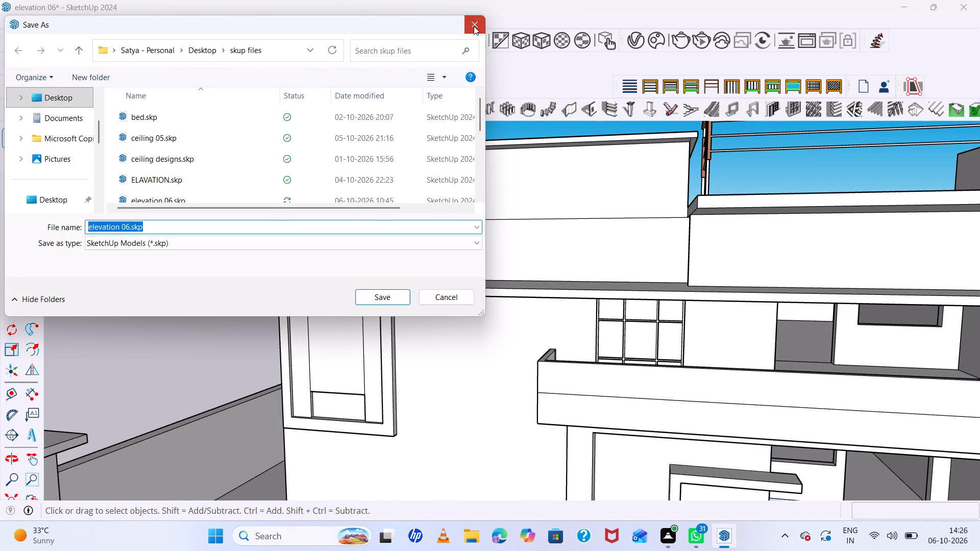
Save the model as elevation 06.skp, replacing the existing file.
key("ctrl+s")
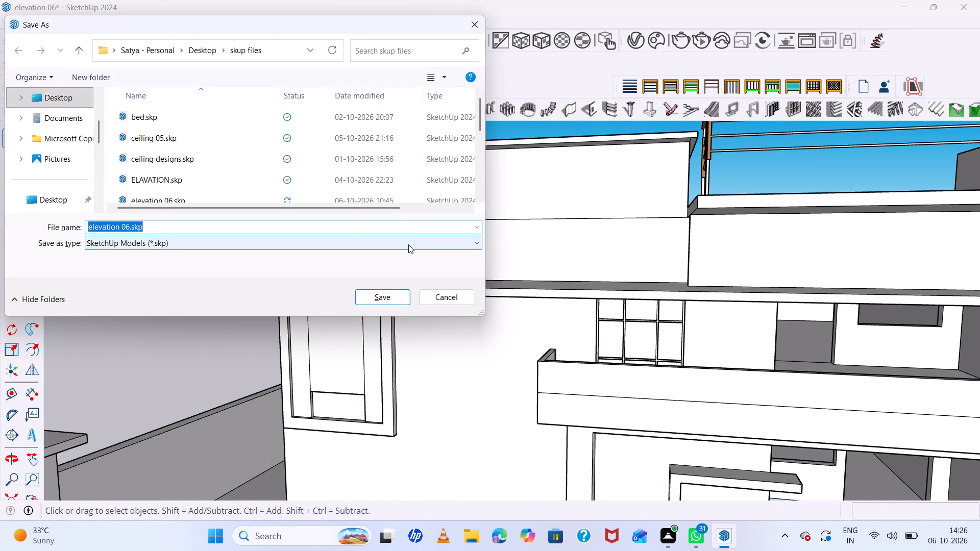
left_click(379, 296)
left_click(510, 263)
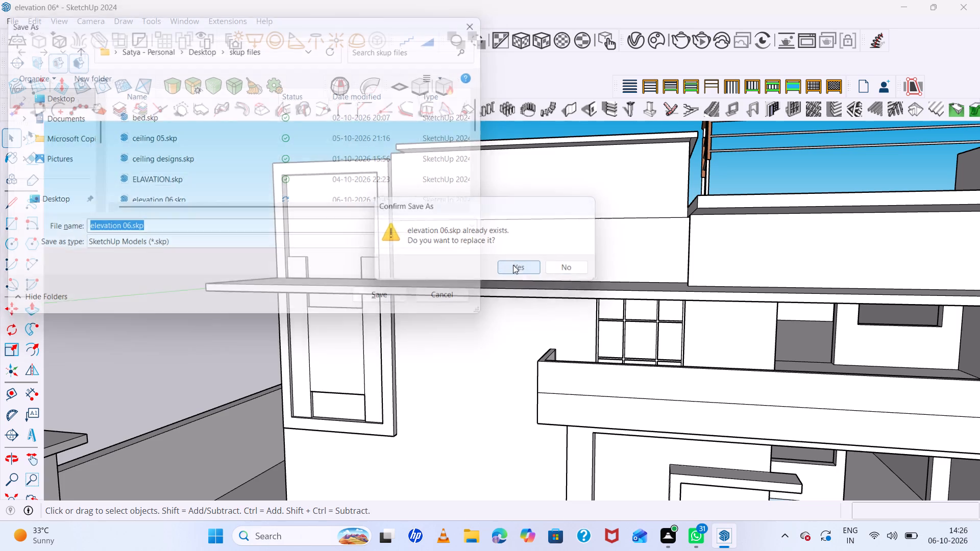
Draw a narrow full-width rectangle along the top of the recessed panel in the tall frame above the projecting slab.
scroll(310, 214, "up", 5)
middle_click_drag(359, 237, 415, 173)
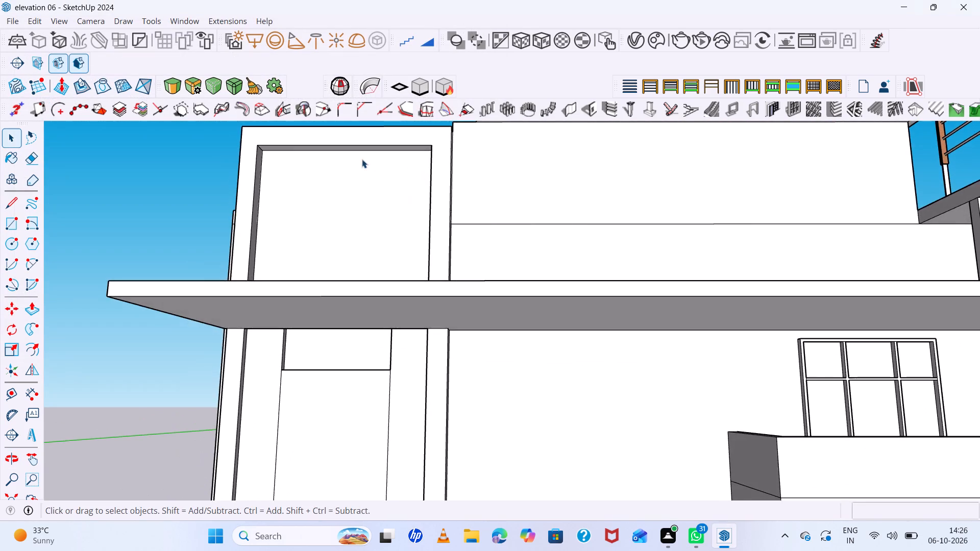
scroll(264, 173, "up", 3)
key("r")
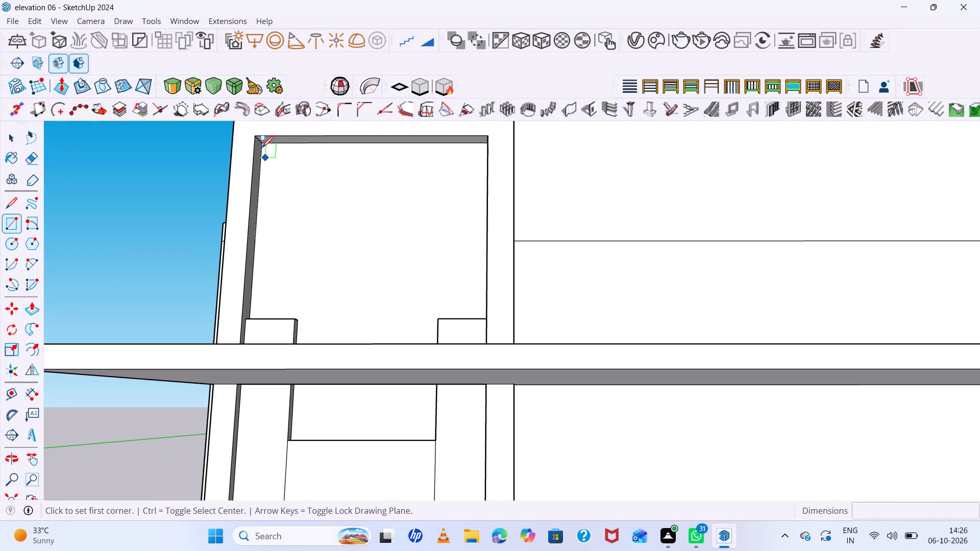
left_click(262, 147)
scroll(422, 167, "down", 2)
middle_click_drag(424, 169, 486, 184)
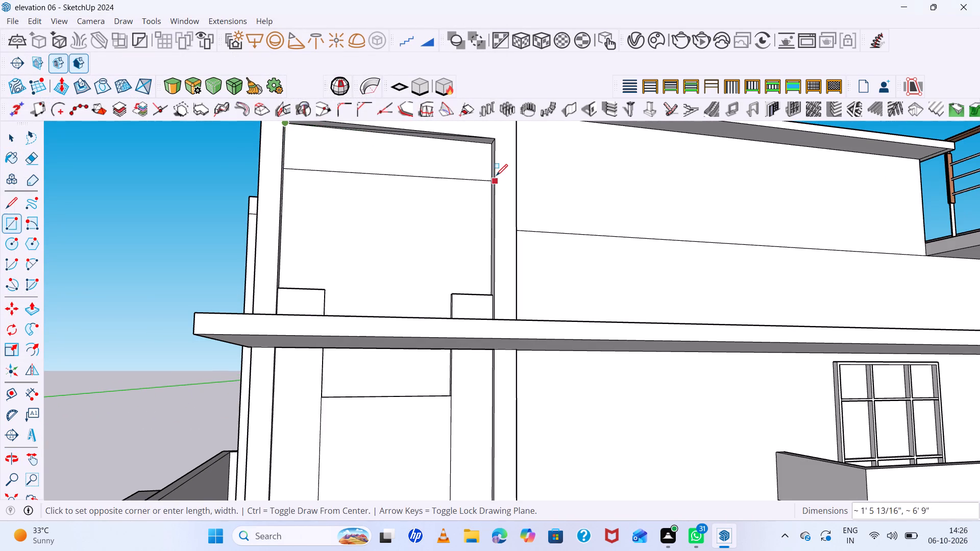
left_click(488, 155)
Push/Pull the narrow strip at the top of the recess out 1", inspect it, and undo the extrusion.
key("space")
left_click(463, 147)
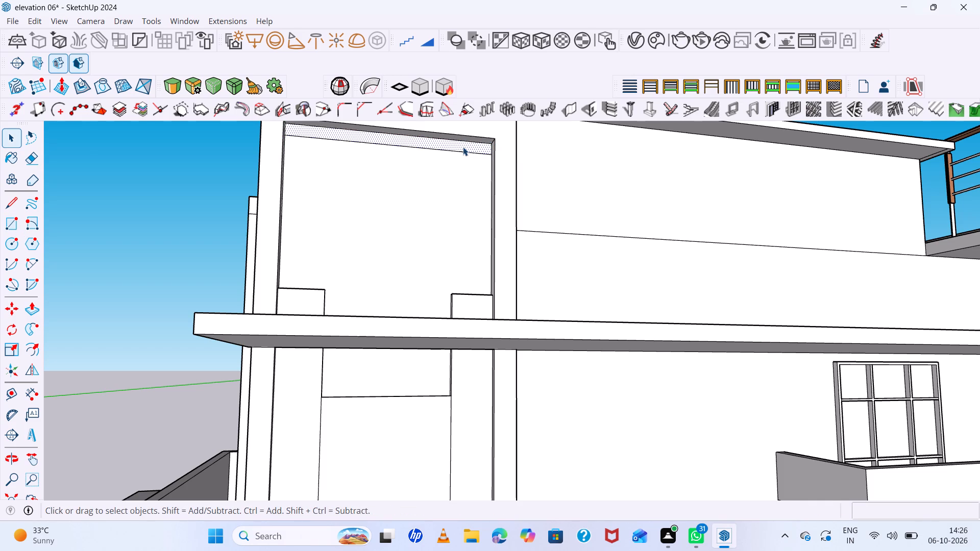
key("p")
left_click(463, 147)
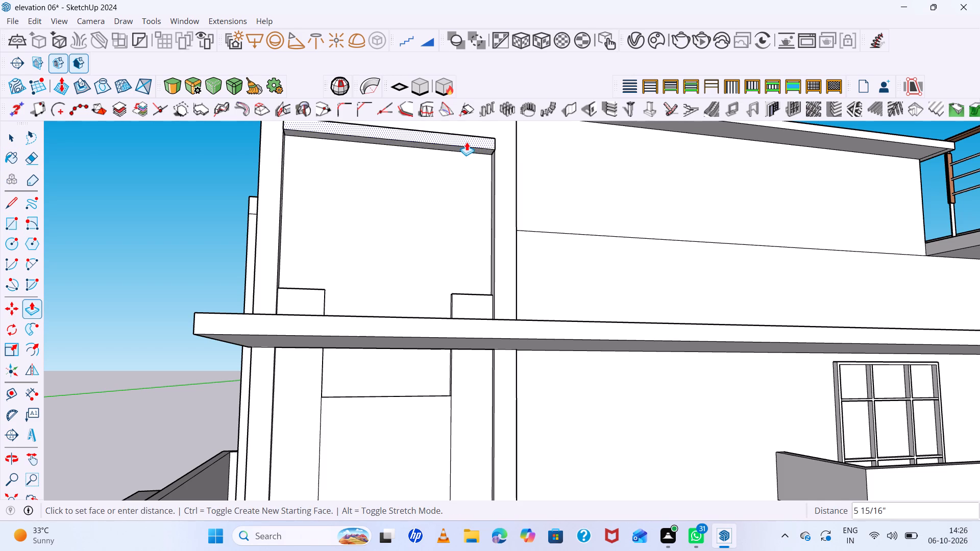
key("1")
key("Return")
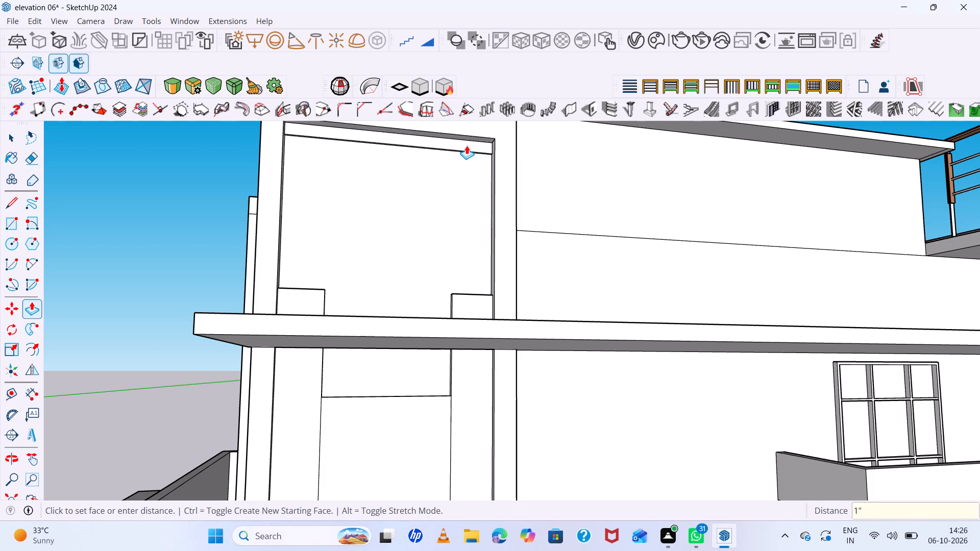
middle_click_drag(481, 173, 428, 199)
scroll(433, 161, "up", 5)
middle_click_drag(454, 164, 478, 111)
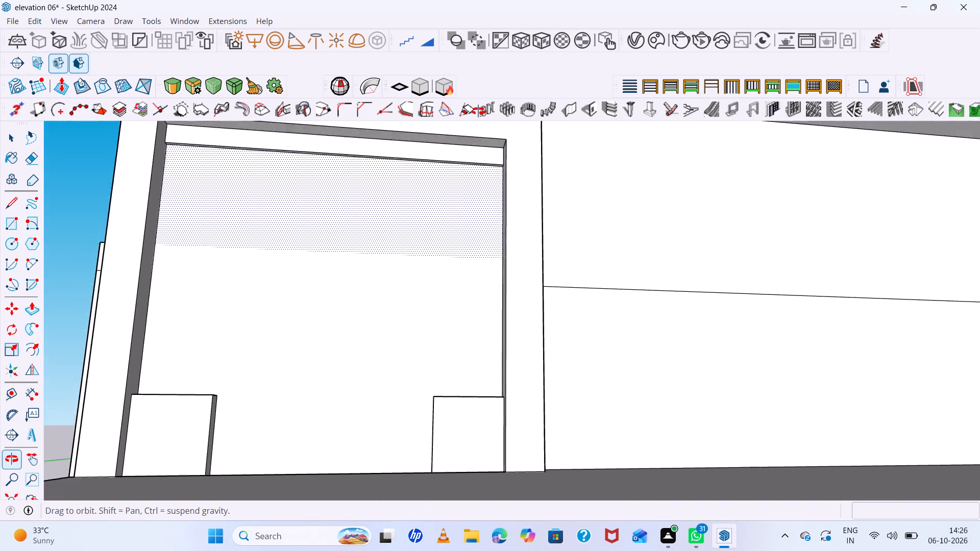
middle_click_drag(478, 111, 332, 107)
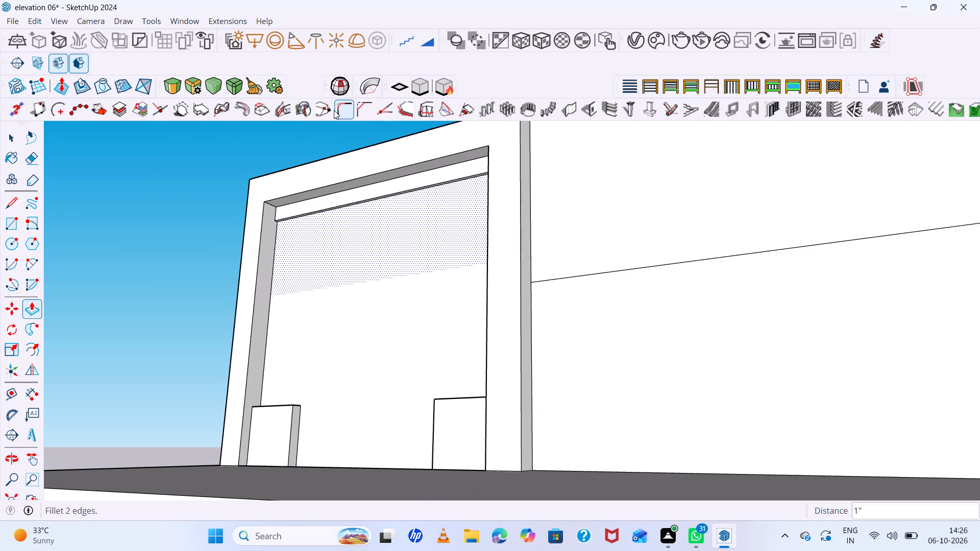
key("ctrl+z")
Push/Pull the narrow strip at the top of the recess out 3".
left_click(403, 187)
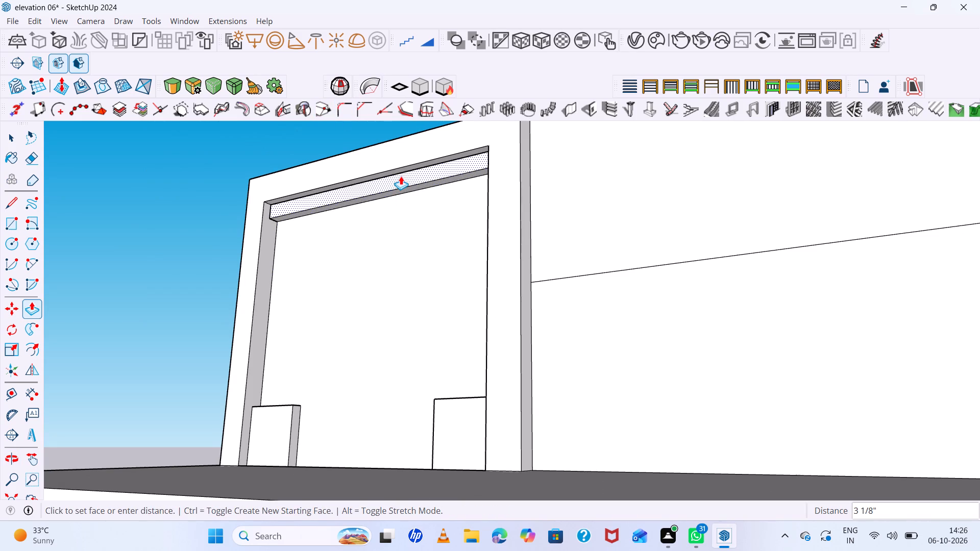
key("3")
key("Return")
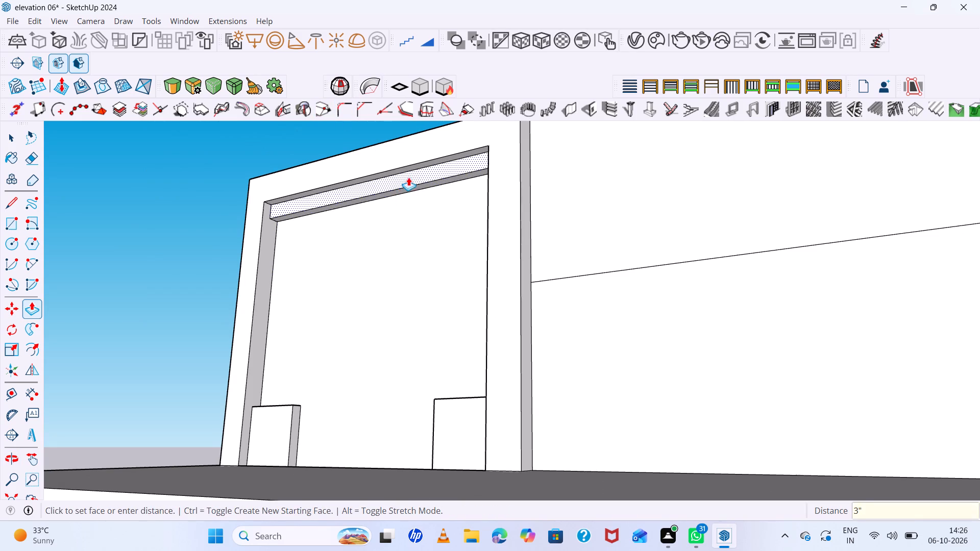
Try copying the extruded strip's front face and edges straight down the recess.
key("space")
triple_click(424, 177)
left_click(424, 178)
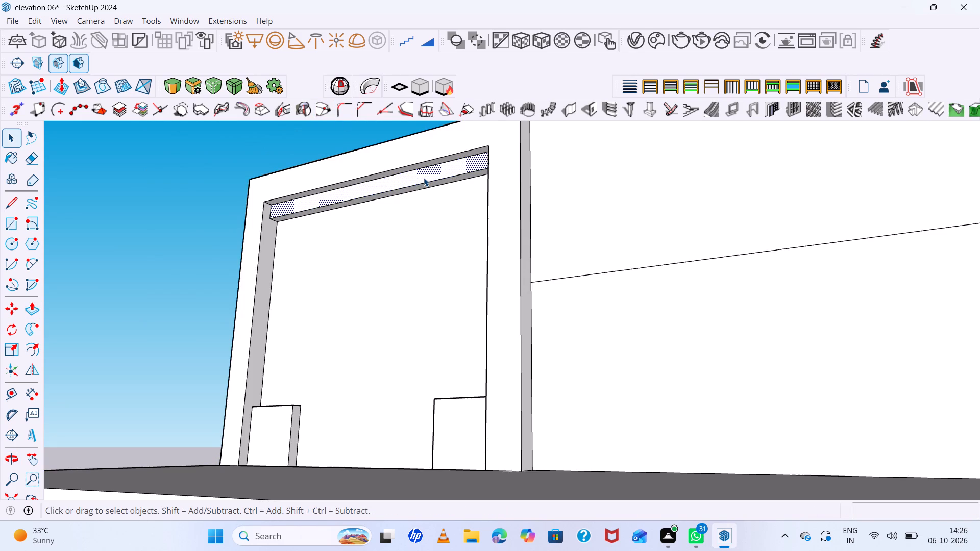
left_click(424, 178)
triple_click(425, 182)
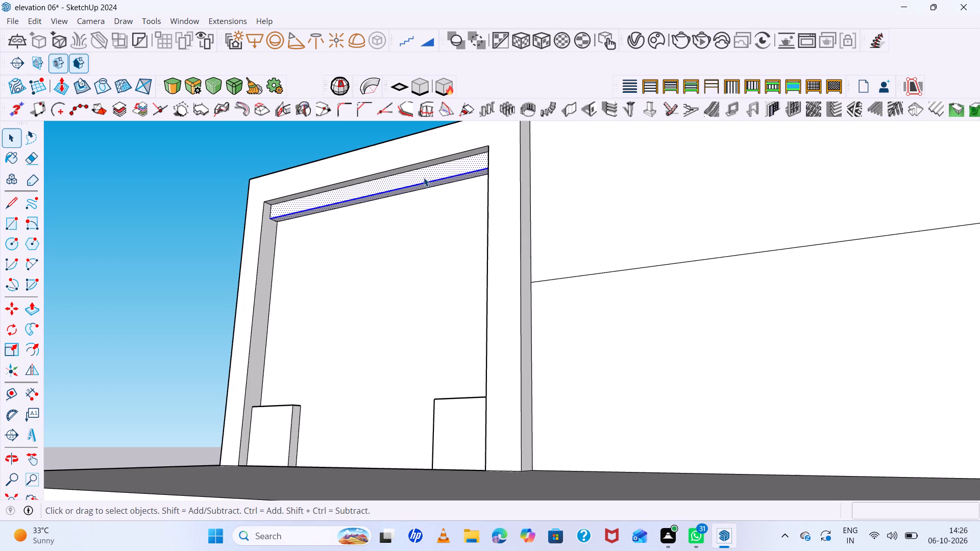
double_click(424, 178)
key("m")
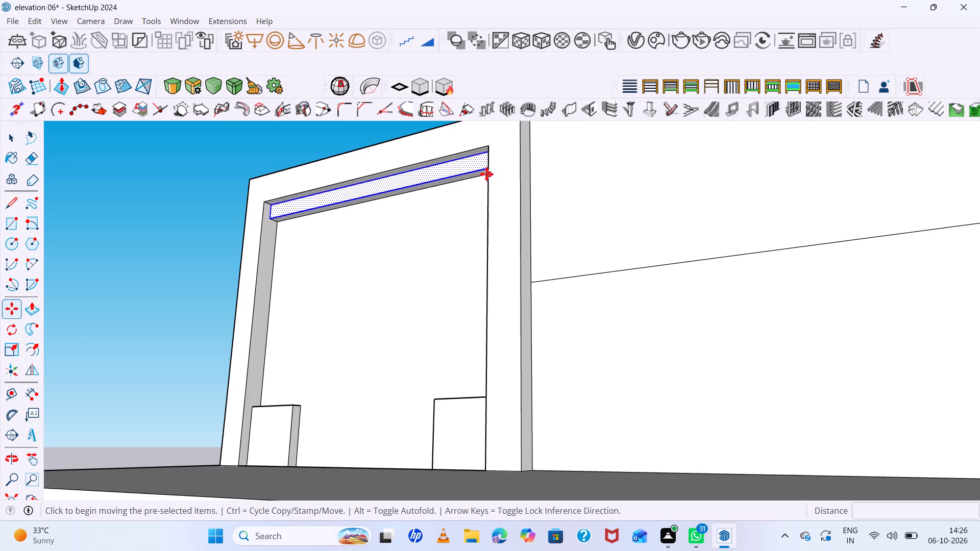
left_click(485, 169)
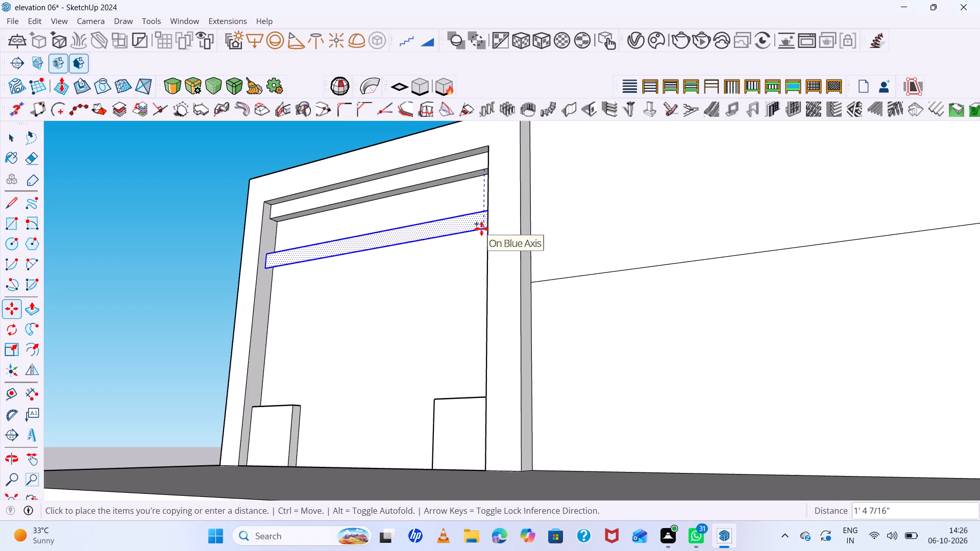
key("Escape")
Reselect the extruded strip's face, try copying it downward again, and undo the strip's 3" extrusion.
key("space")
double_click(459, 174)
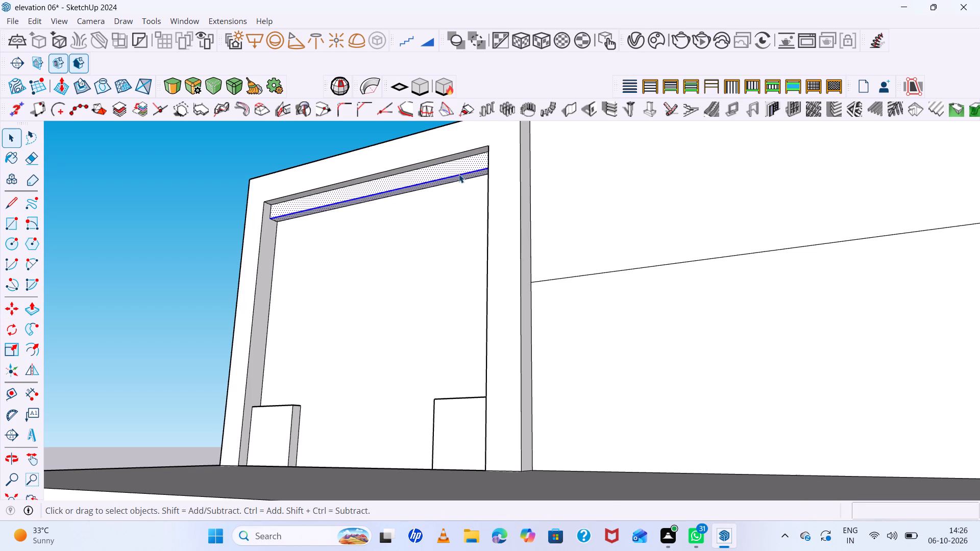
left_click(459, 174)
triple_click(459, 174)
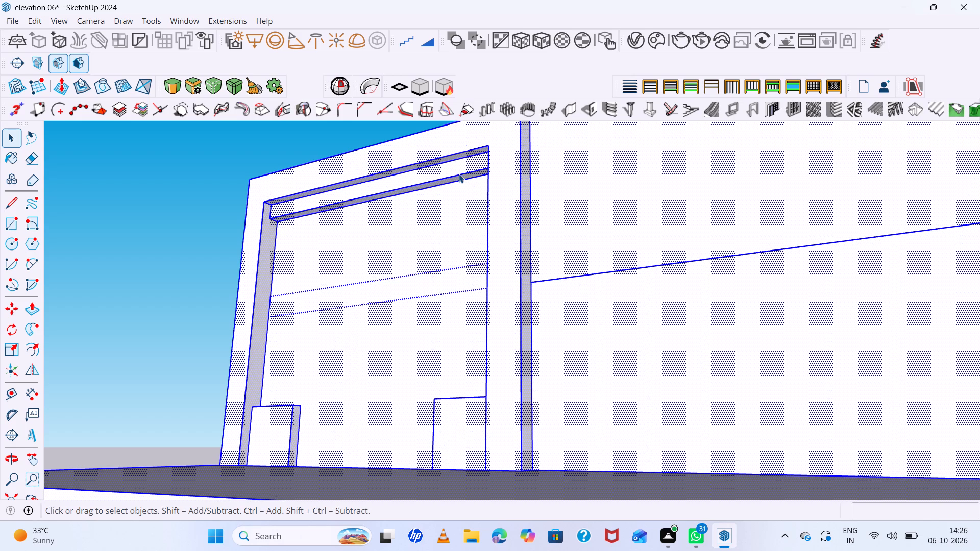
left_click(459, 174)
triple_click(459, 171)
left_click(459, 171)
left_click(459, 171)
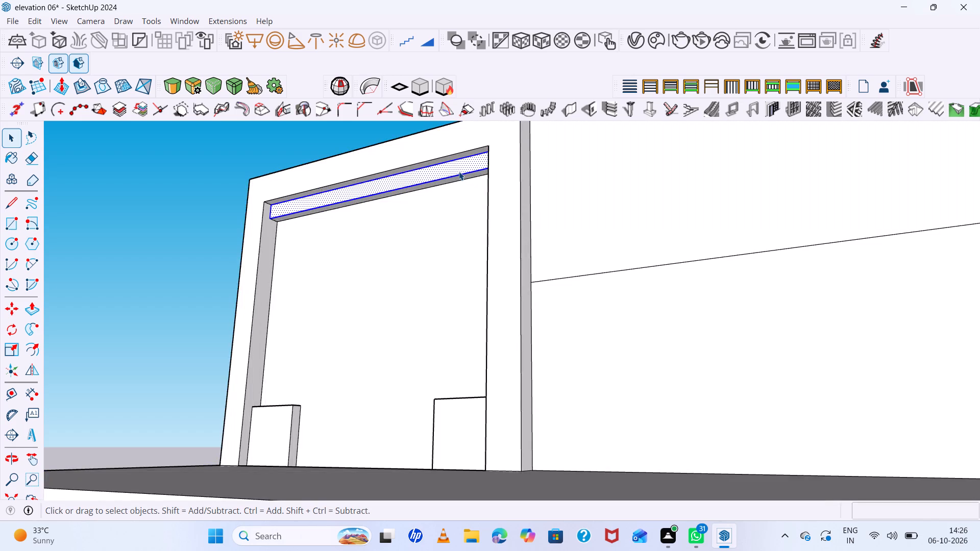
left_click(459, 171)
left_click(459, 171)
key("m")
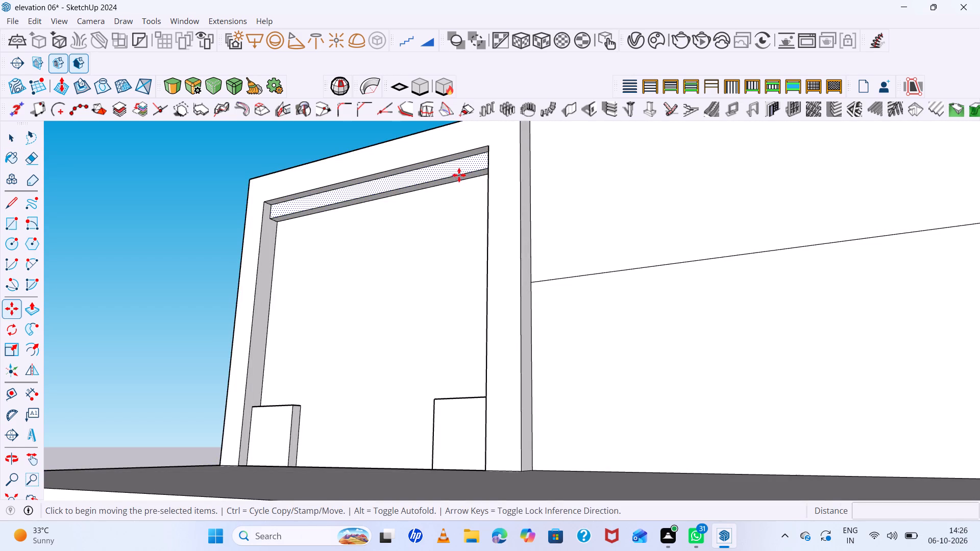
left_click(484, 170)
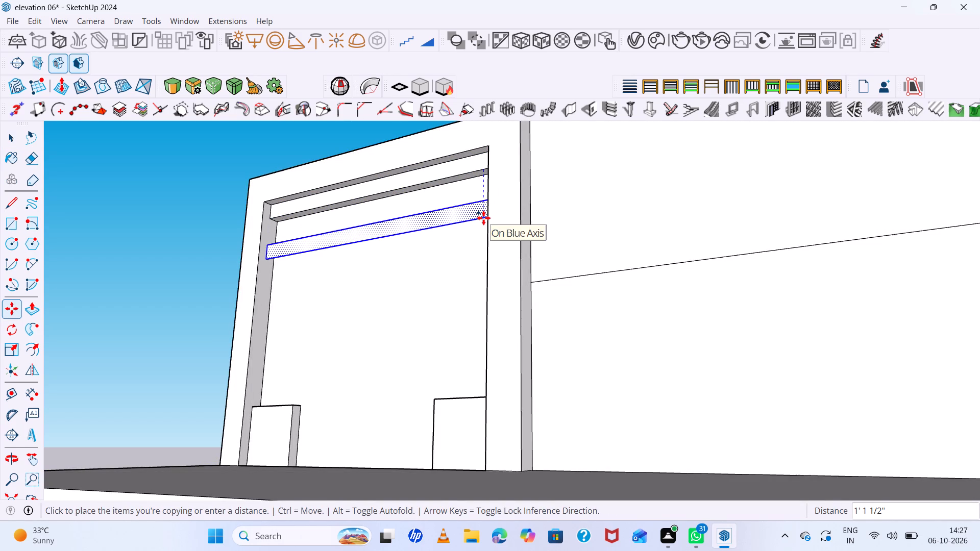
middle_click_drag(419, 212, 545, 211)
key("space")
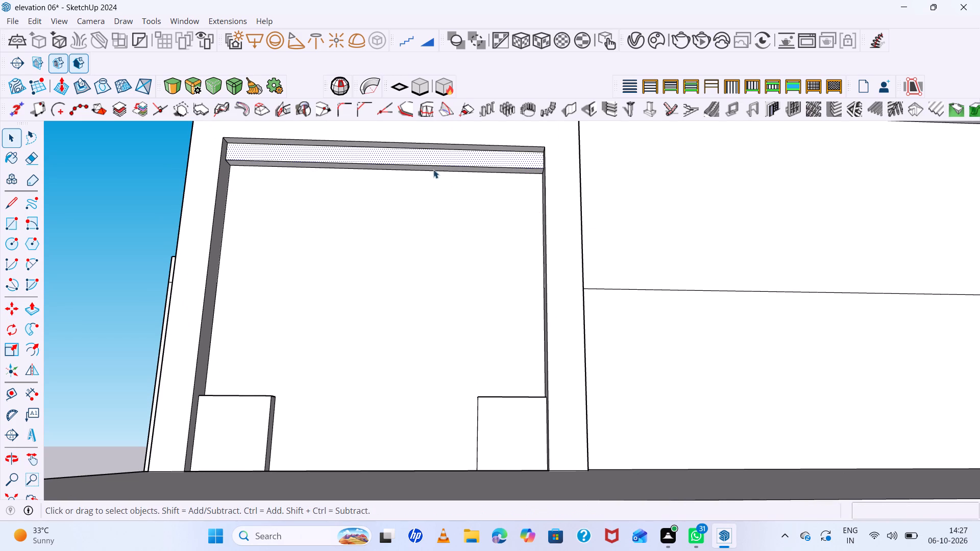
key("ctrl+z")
Copy the flat strip with its edges straight down the recess by about 4' 6", ending just above the two low blocks.
left_click(421, 166)
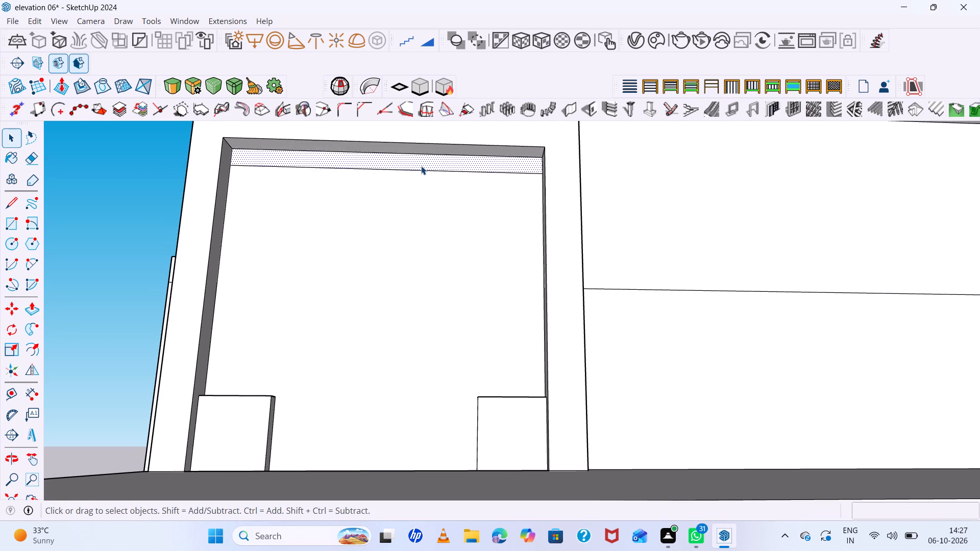
double_click(421, 166)
key("m")
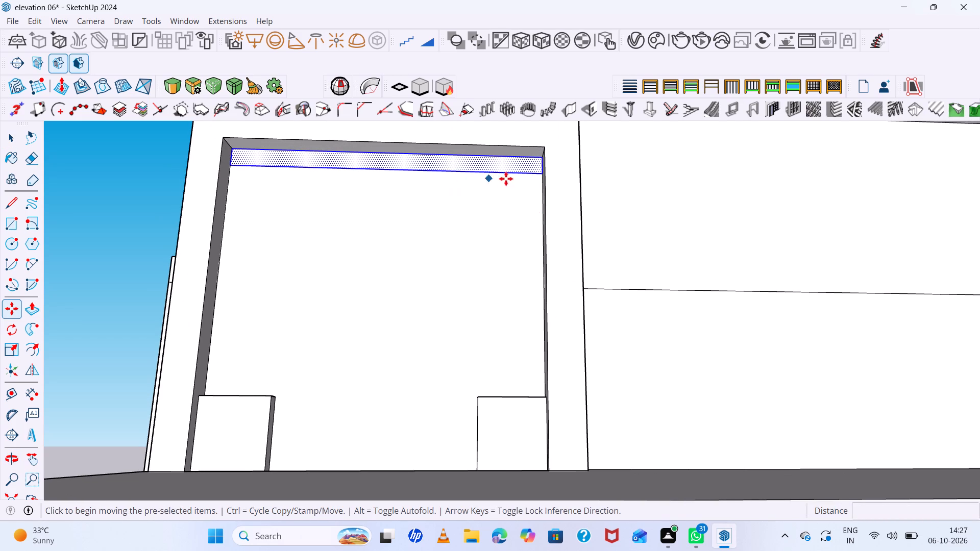
scroll(596, 171, "up", 3)
left_click(528, 173)
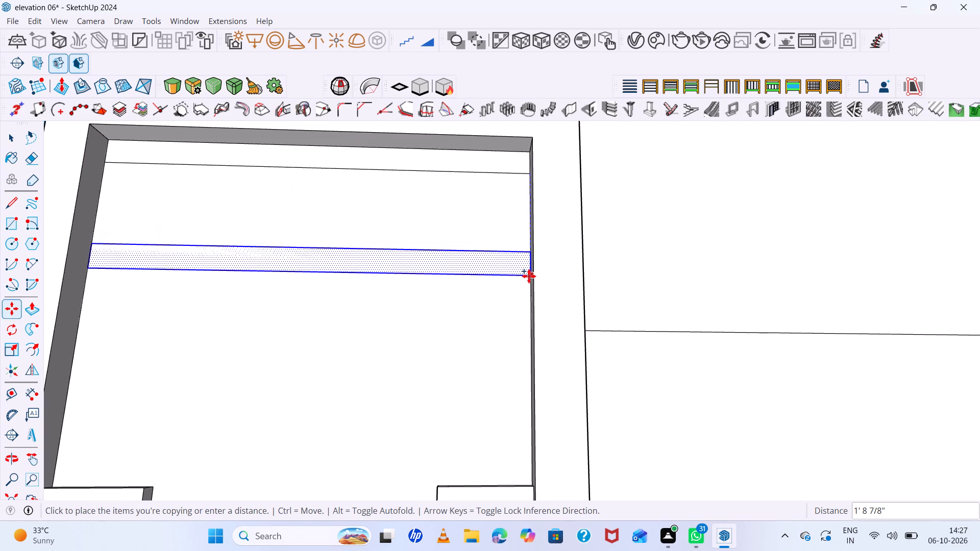
key("Up")
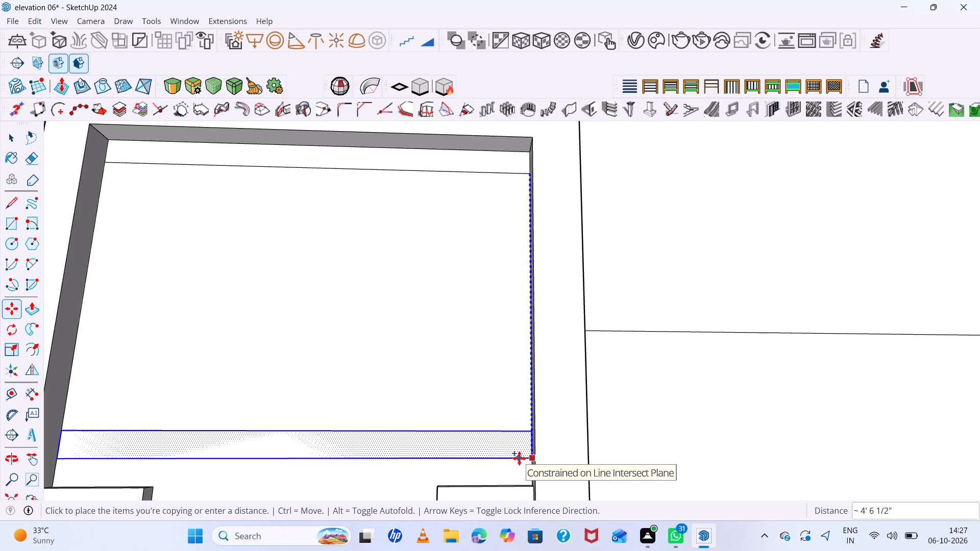
left_click(523, 456)
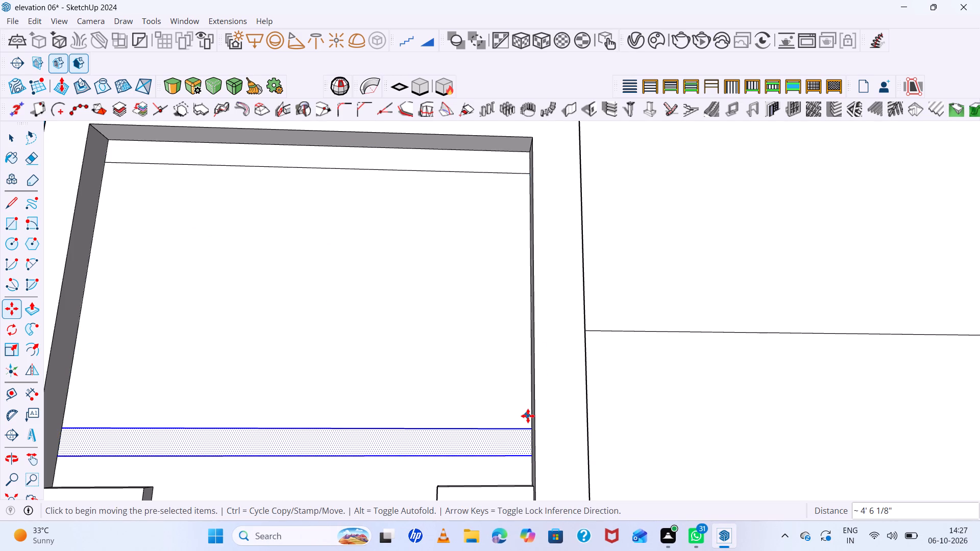
Divide the copy distance into an evenly spaced strip array, trying 6 and 4 divisions and settling on 5.
type("6/")
key("Return")
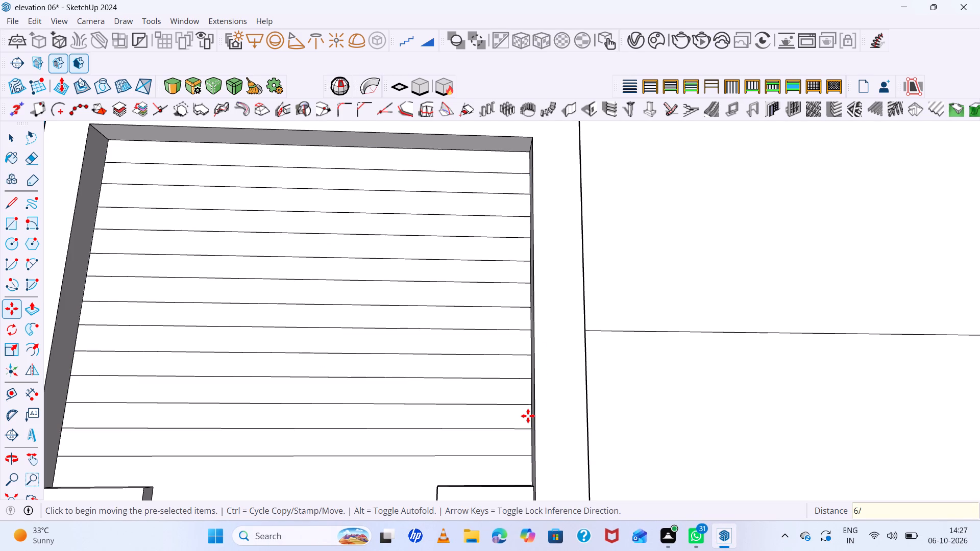
type("4/")
key("Return")
type("5/")
key("Return")
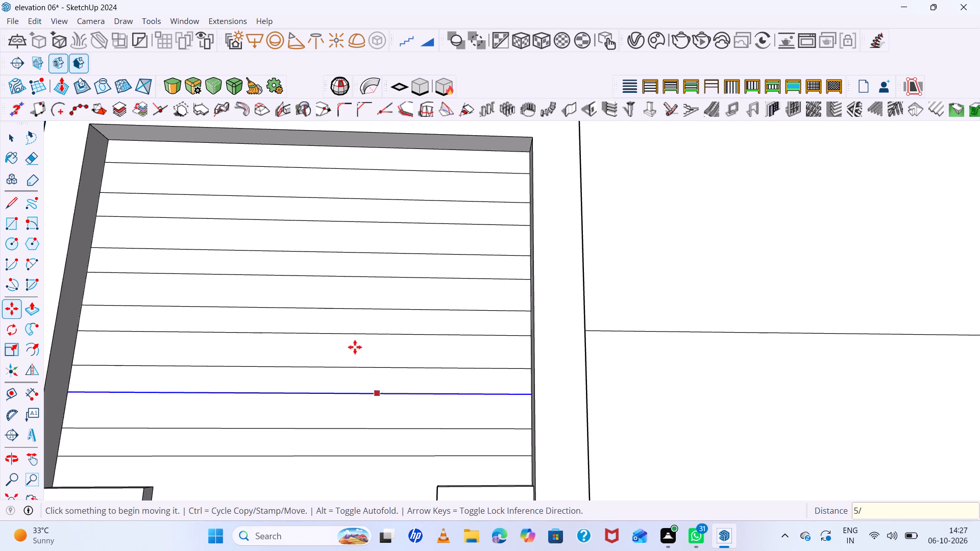
Push/Pull the lowest strip in the recess out 3".
key("space")
left_click(428, 446)
key("p")
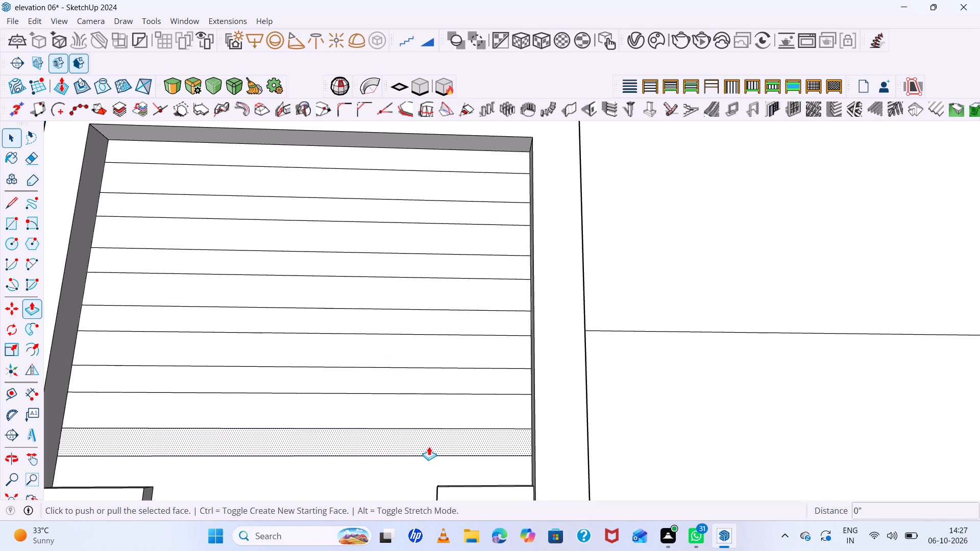
left_click(429, 446)
middle_click_drag(427, 439, 362, 470)
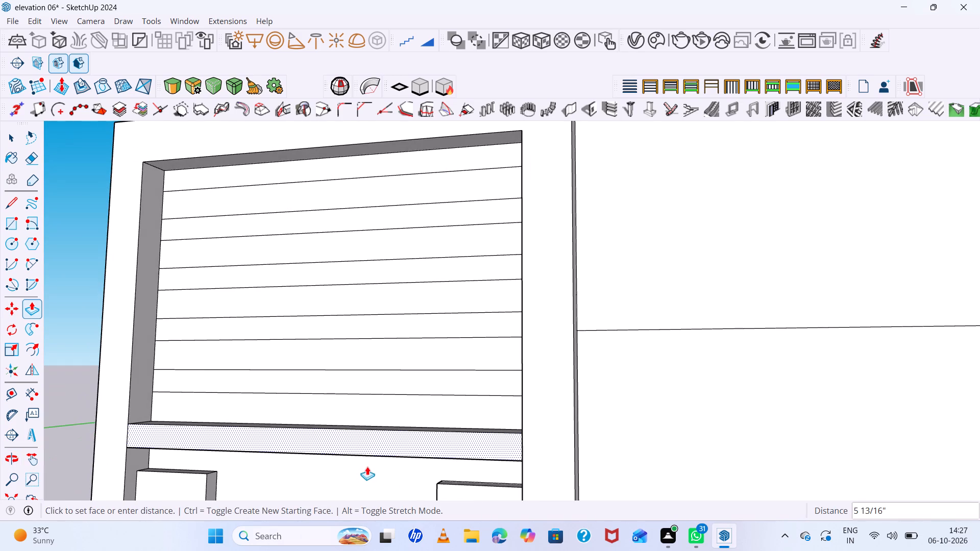
key("3")
key("Return")
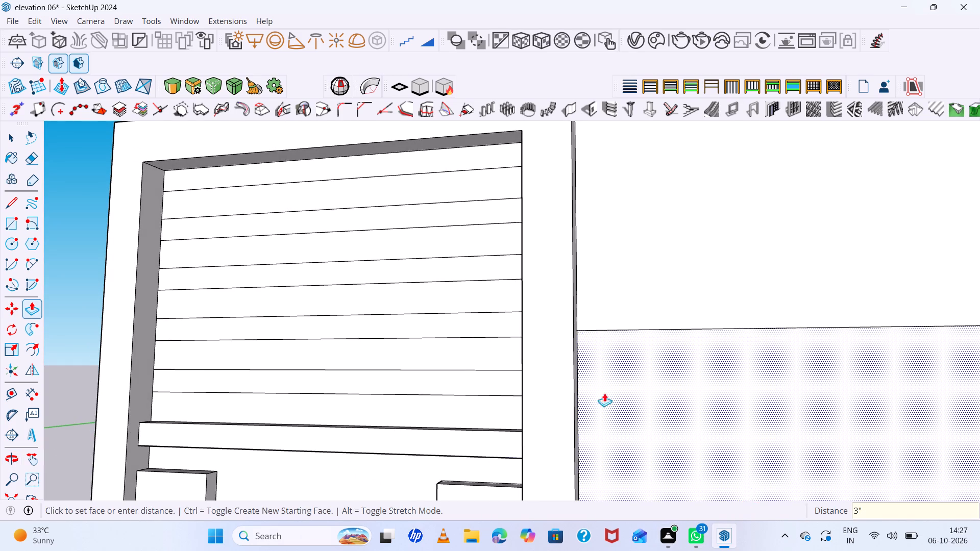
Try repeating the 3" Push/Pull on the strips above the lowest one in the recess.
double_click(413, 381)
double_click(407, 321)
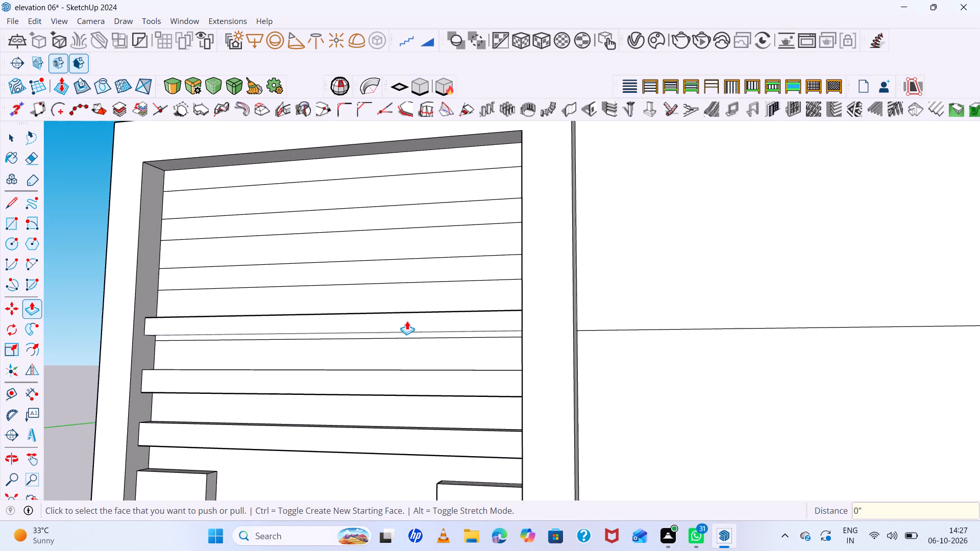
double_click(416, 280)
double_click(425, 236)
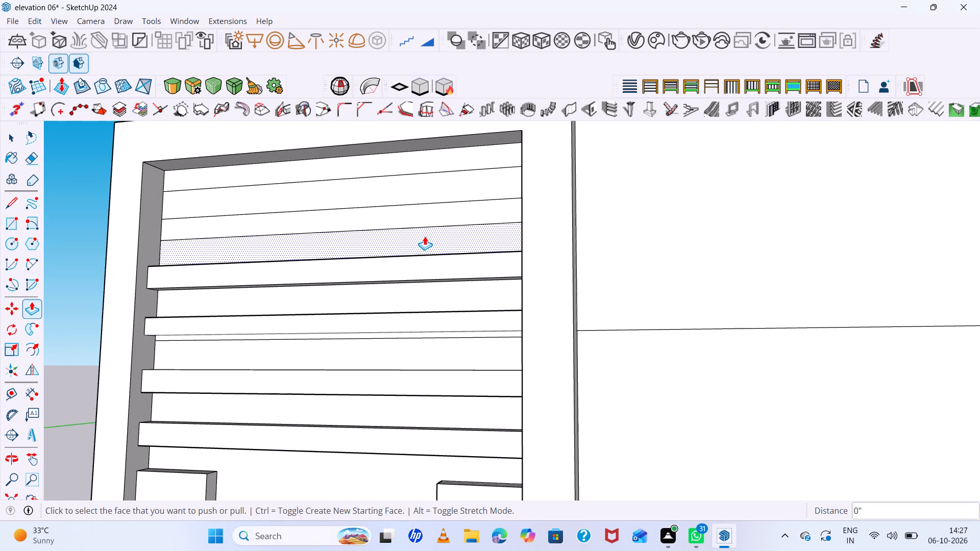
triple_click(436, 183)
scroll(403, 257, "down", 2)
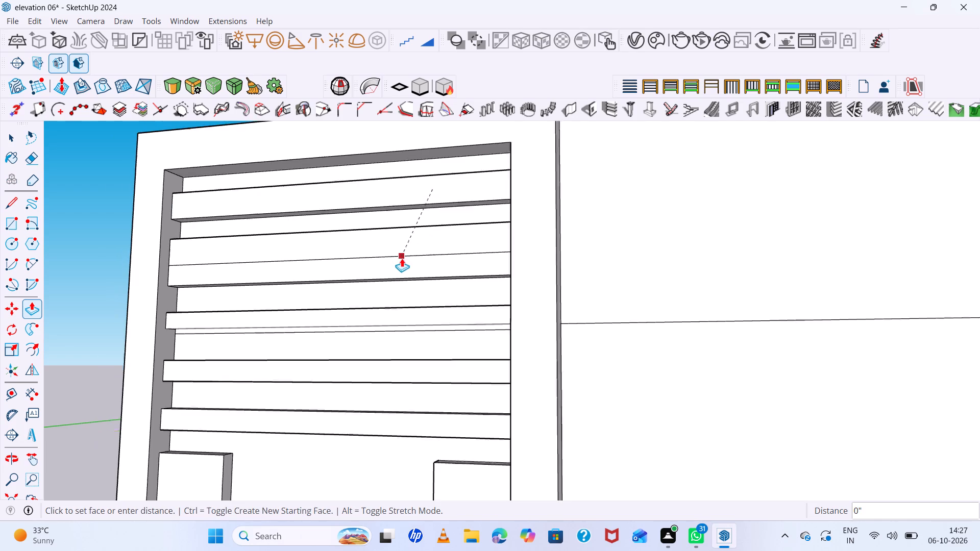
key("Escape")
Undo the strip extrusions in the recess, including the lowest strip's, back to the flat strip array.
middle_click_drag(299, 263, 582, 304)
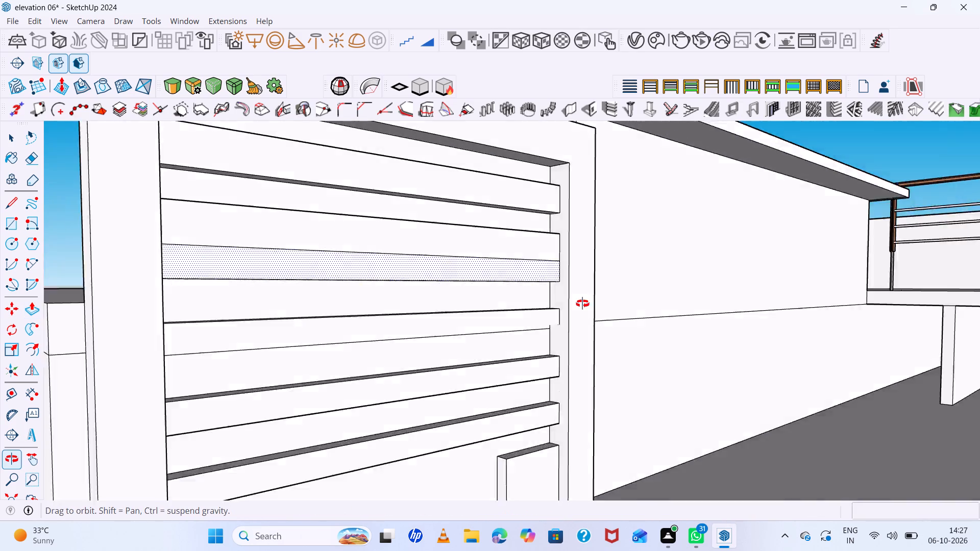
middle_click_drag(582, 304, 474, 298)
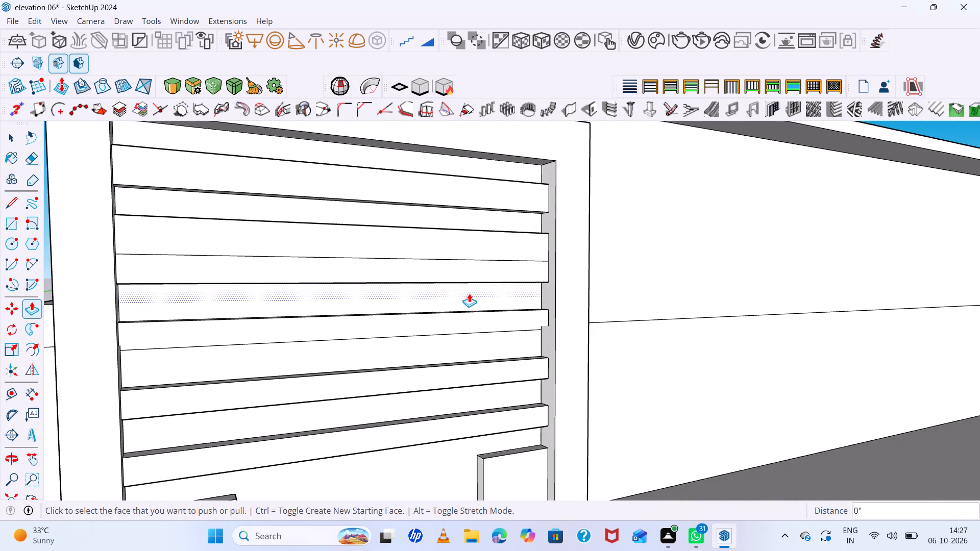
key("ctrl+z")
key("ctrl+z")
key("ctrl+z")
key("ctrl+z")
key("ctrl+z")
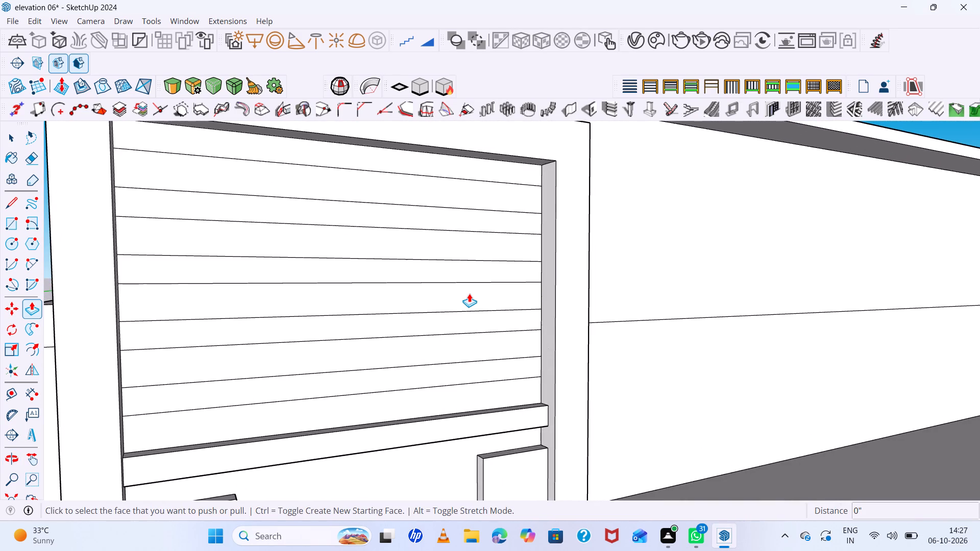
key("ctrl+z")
Push/Pull the six alternating strips in the recess out 3", working from the top strip down to the lowest.
triple_click(448, 173)
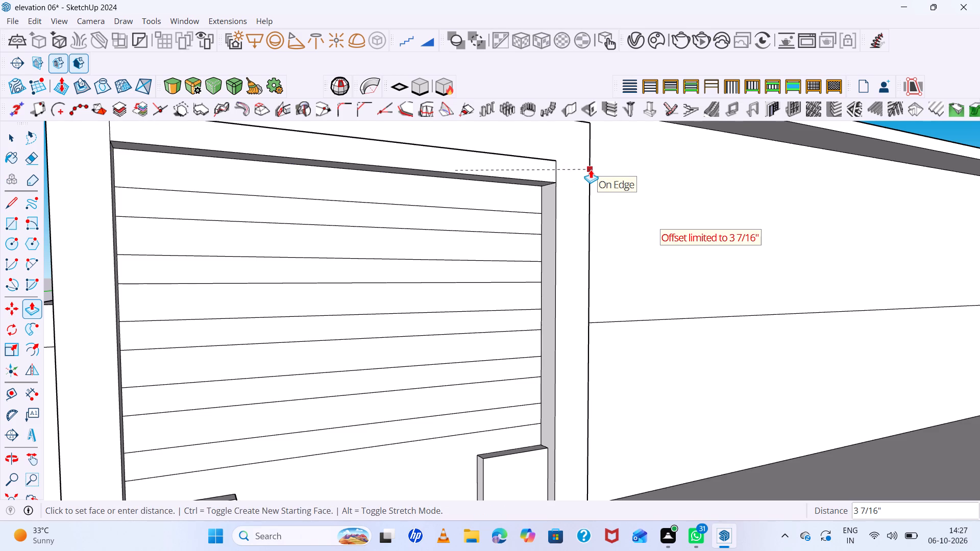
key("3")
key("Return")
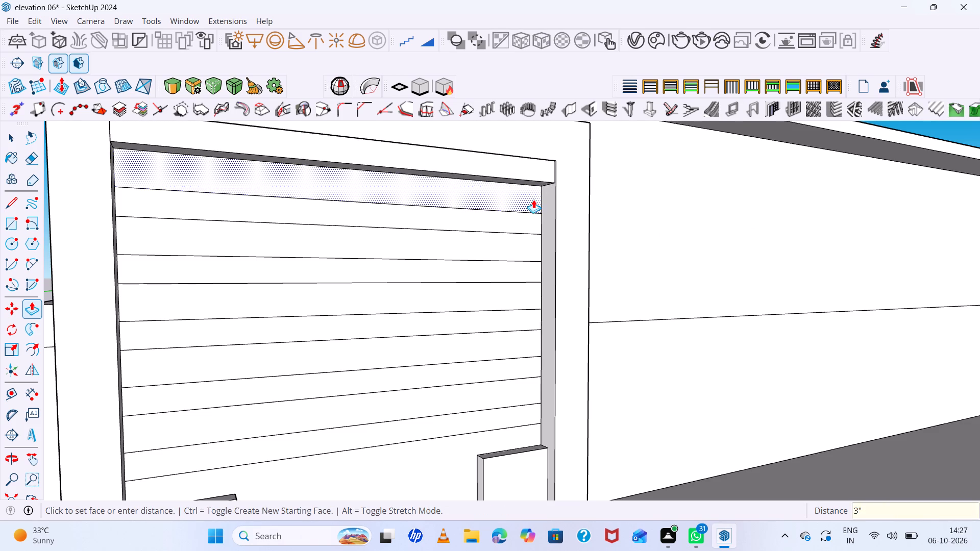
key("ctrl+z")
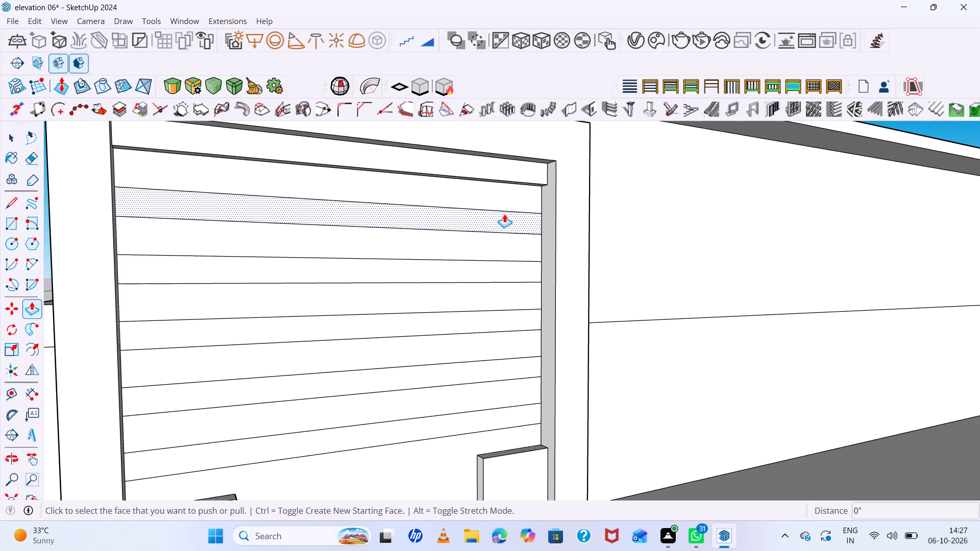
triple_click(504, 214)
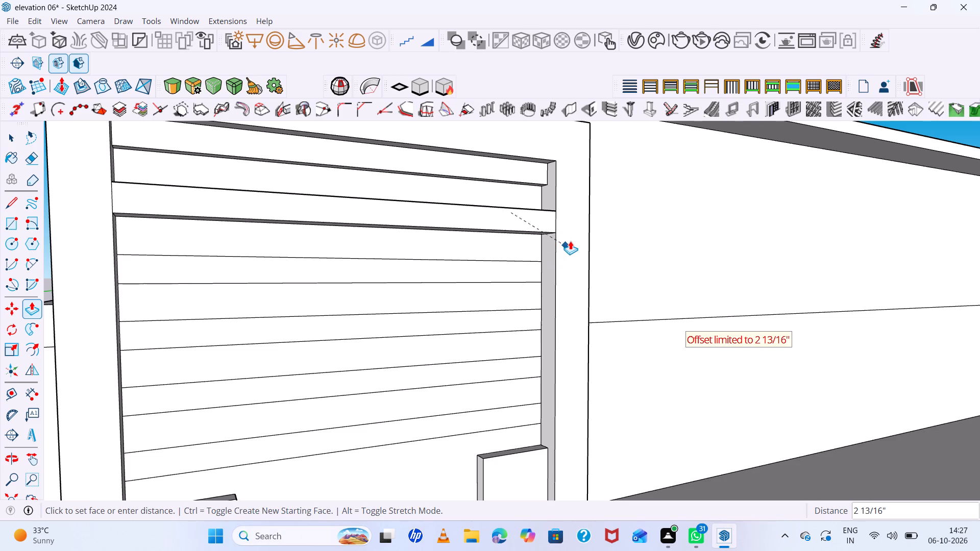
left_click(572, 240)
key("ctrl+z")
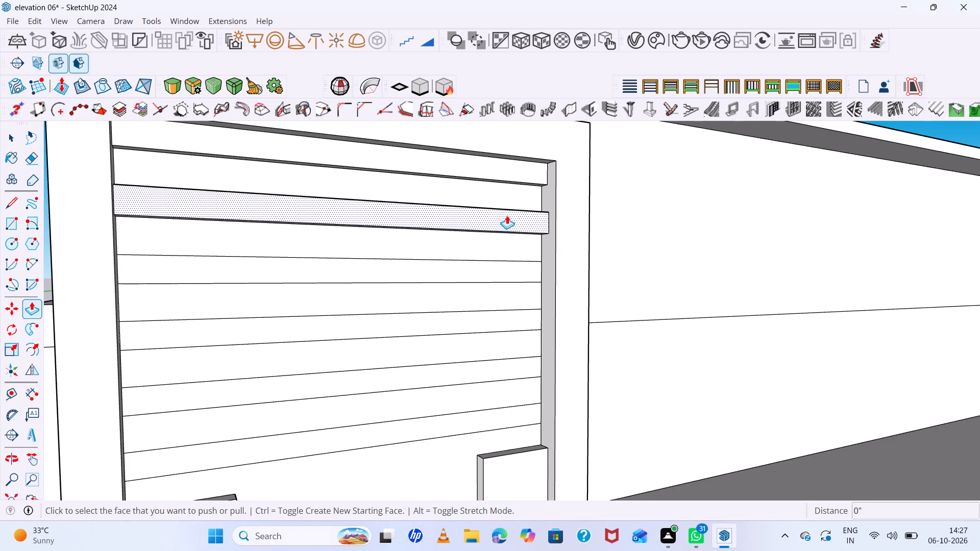
double_click(511, 269)
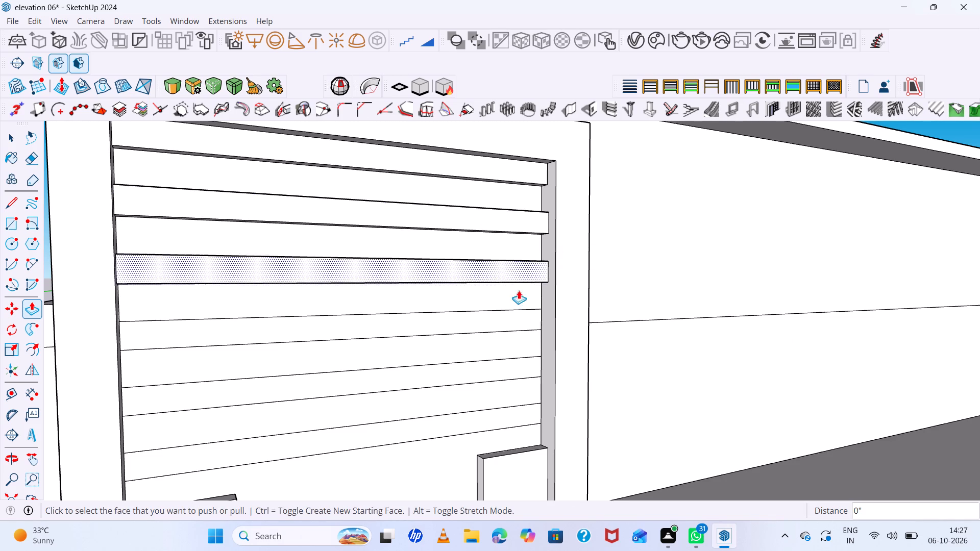
double_click(526, 323)
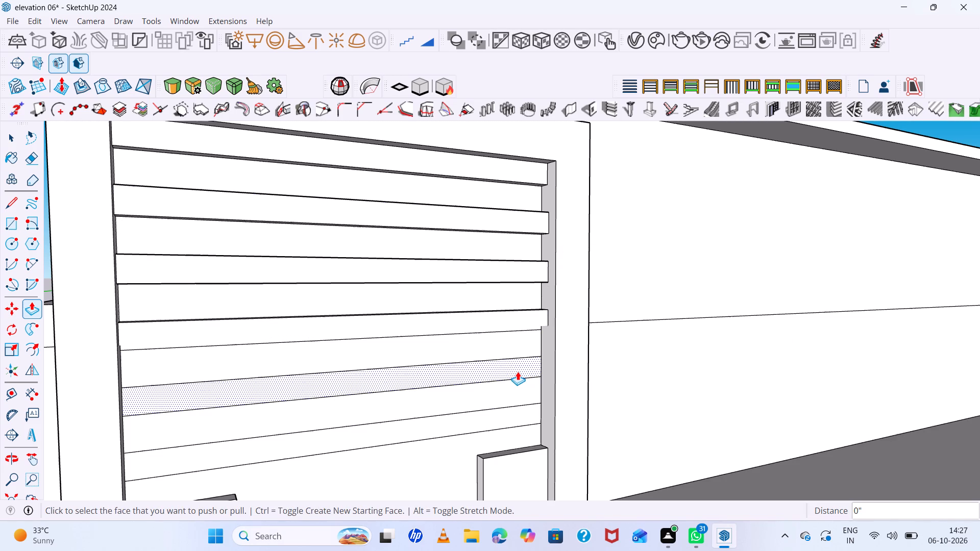
double_click(517, 370)
triple_click(529, 416)
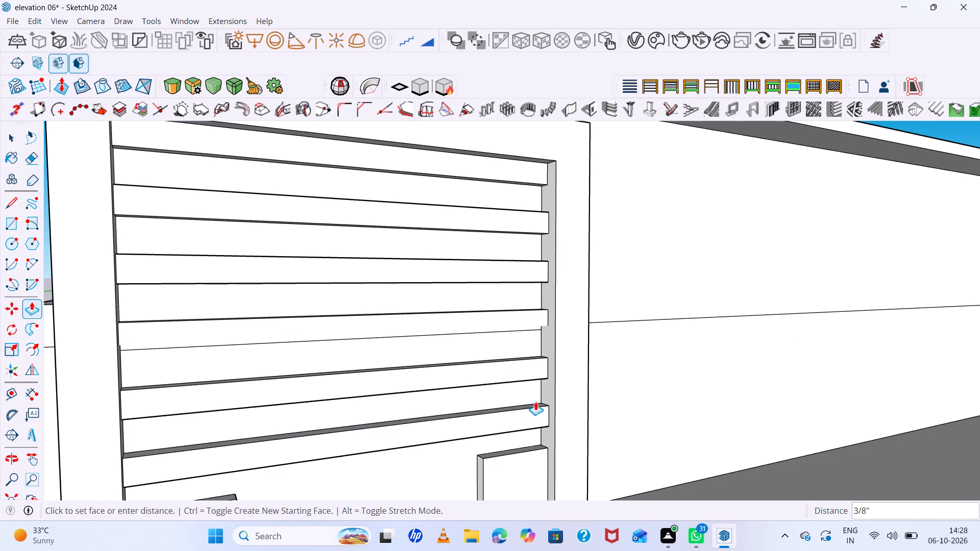
Push/Pull the thin leftover face beneath the fourth strip from the top out flush with that strip.
key("space")
middle_click_drag(530, 333, 508, 308)
scroll(511, 318, "up", 10)
left_click(529, 329)
key("p")
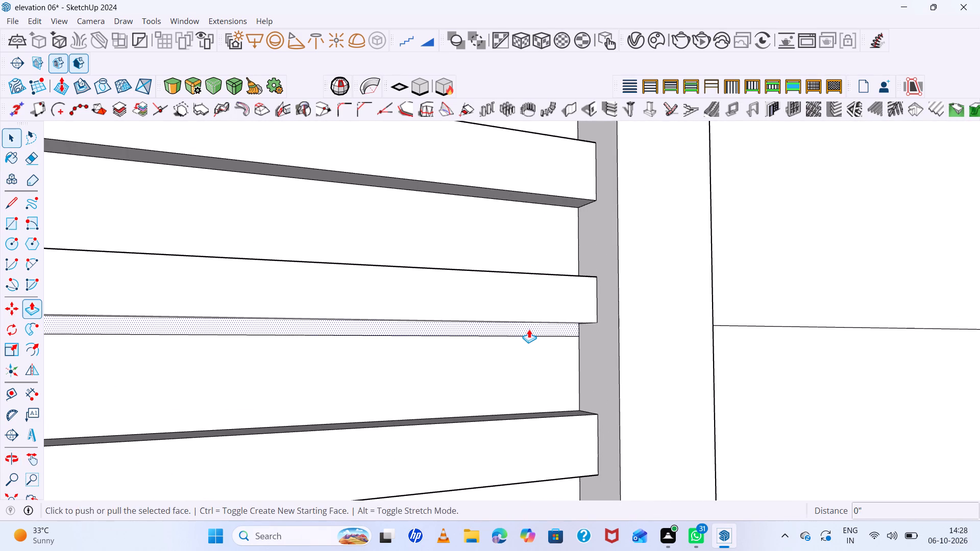
left_click(529, 329)
left_click(583, 320)
scroll(536, 308, "down", 11)
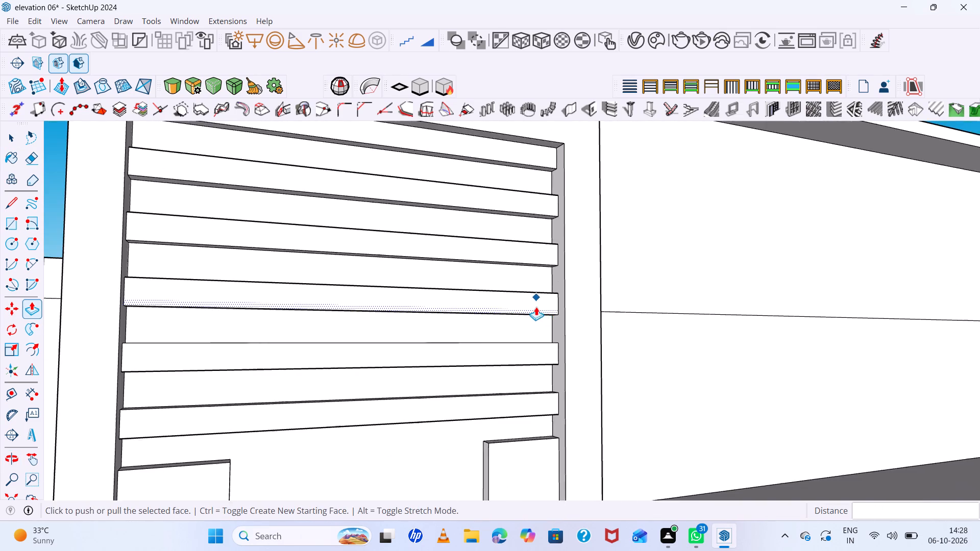
Examine the banded recess and its frame from the front and from a distance.
scroll(536, 307, "down", 8)
middle_click_drag(559, 343, 540, 353)
key("space")
left_click(282, 241)
scroll(469, 303, "down", 3)
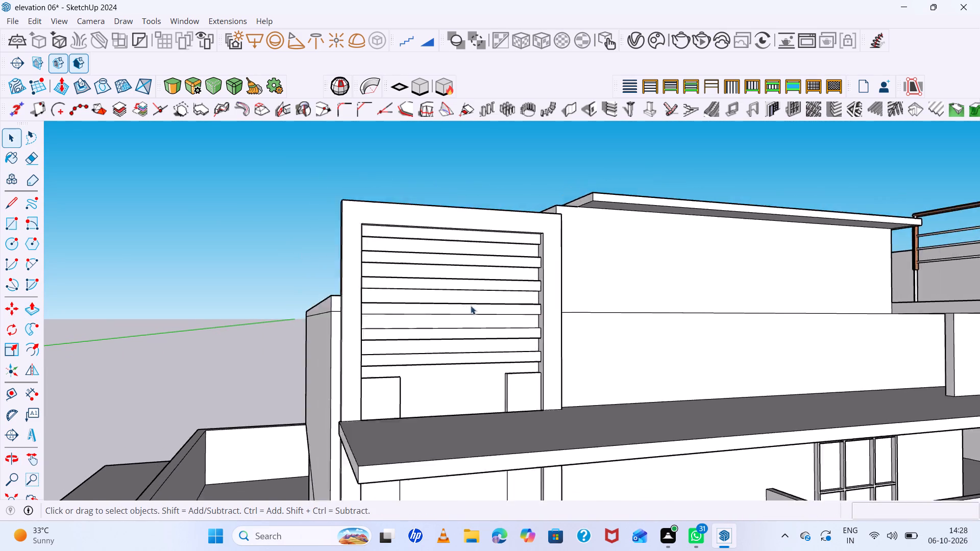
scroll(471, 306, "down", 2)
middle_click_drag(530, 321, 453, 338)
scroll(433, 315, "up", 7)
middle_click_drag(440, 323, 442, 263)
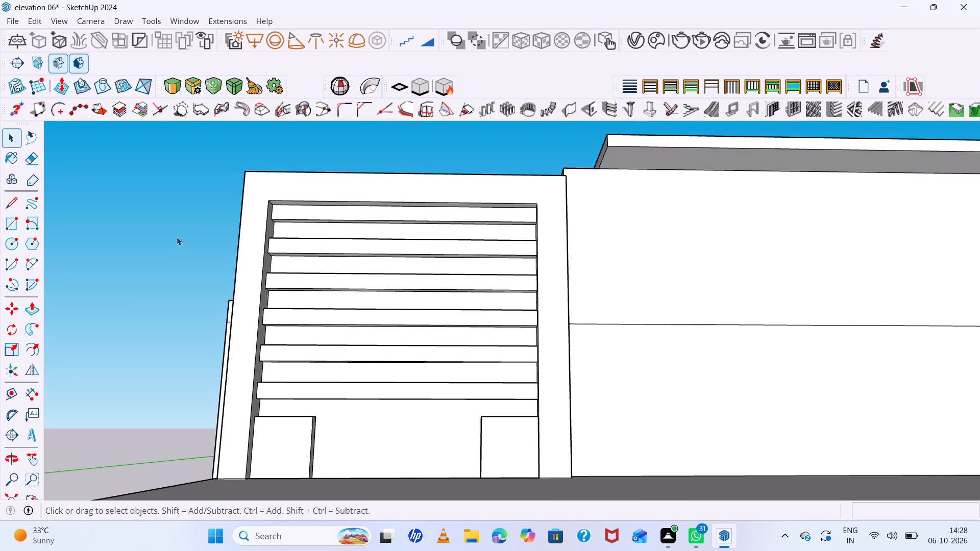
Push/Pull the top face of the first-floor balcony parapet down to the horizontal line across its front face.
scroll(265, 264, "down", 16)
middle_click_drag(322, 301, 390, 423)
scroll(359, 367, "up", 1)
scroll(314, 353, "up", 8)
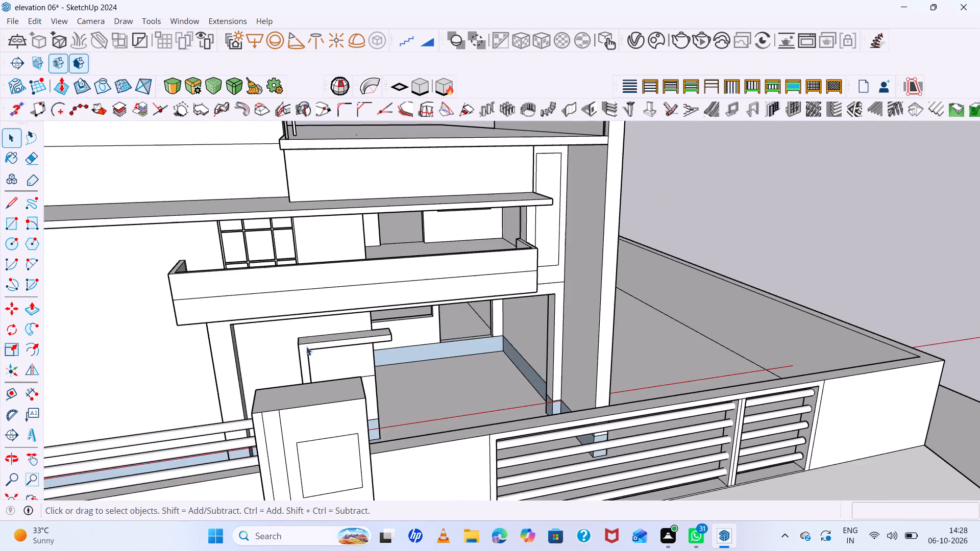
middle_click_drag(305, 345, 452, 333)
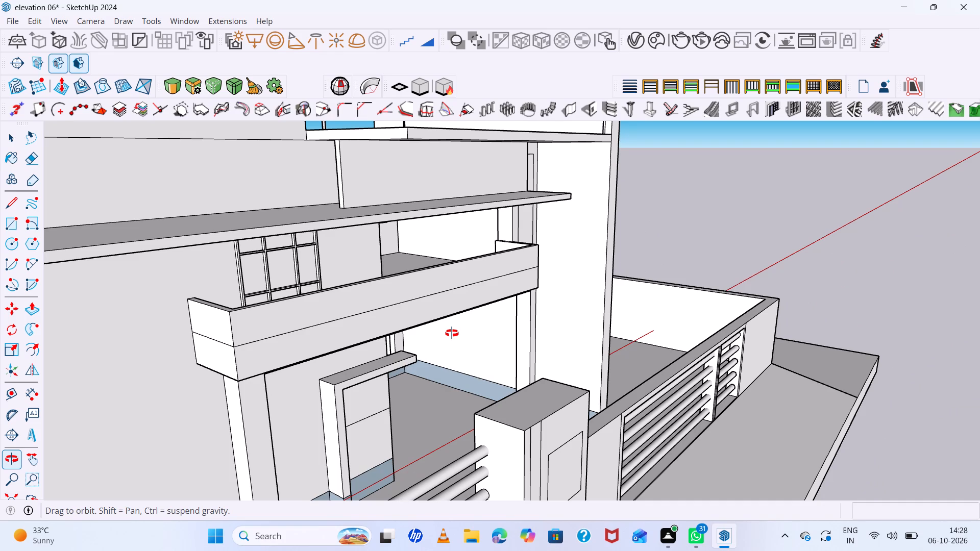
middle_click_drag(452, 333, 421, 341)
scroll(239, 307, "up", 6)
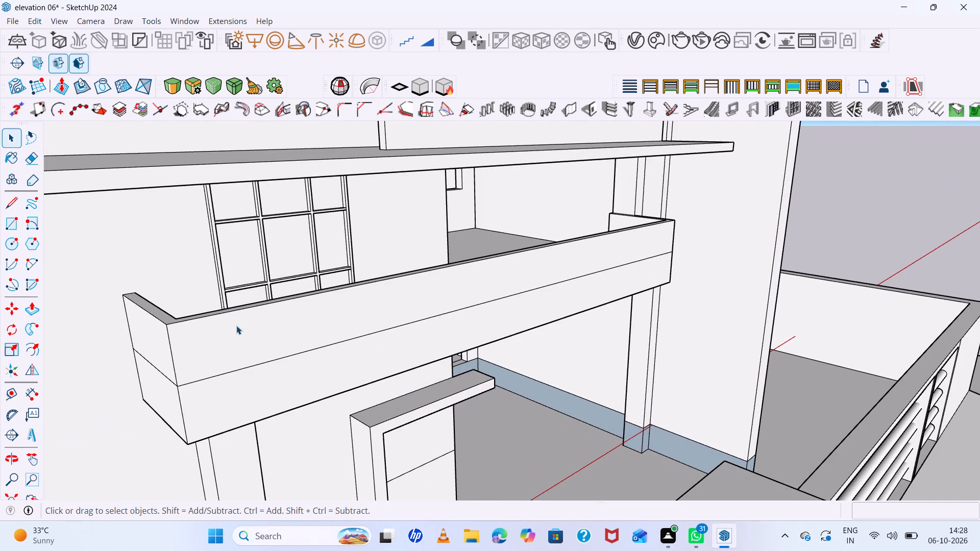
scroll(184, 315, "up", 4)
middle_click_drag(233, 337, 239, 372)
key("space")
scroll(180, 364, "up", 1)
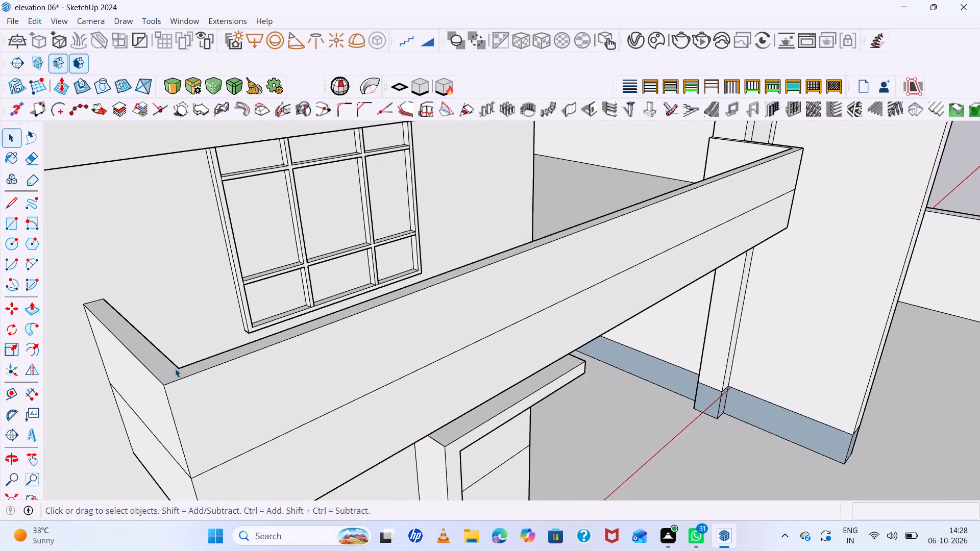
left_click(174, 371)
key("p")
left_click(174, 371)
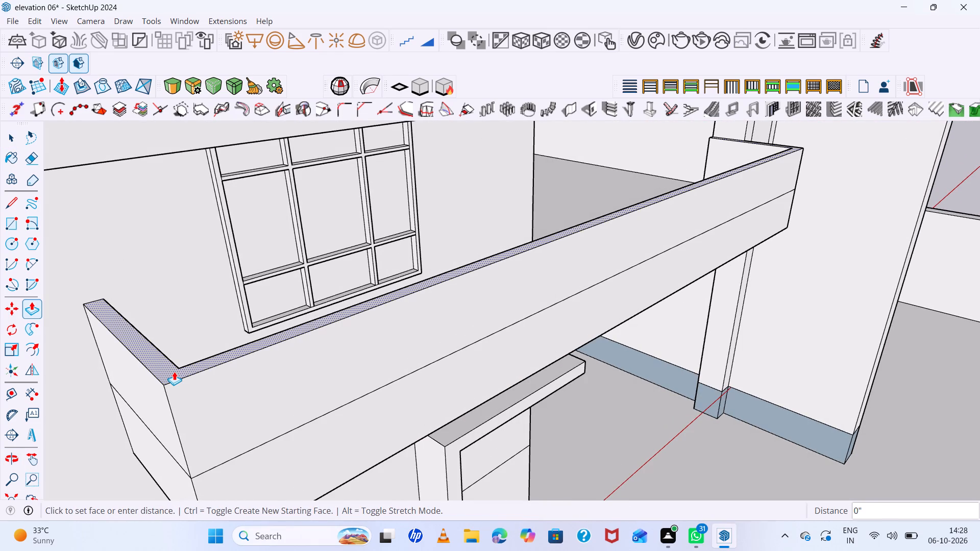
left_click(191, 475)
scroll(158, 387, "down", 6)
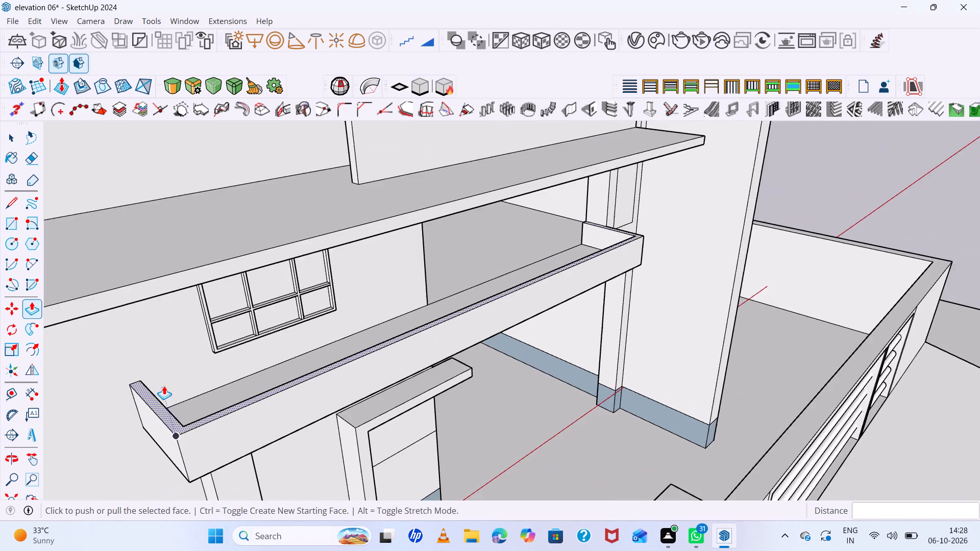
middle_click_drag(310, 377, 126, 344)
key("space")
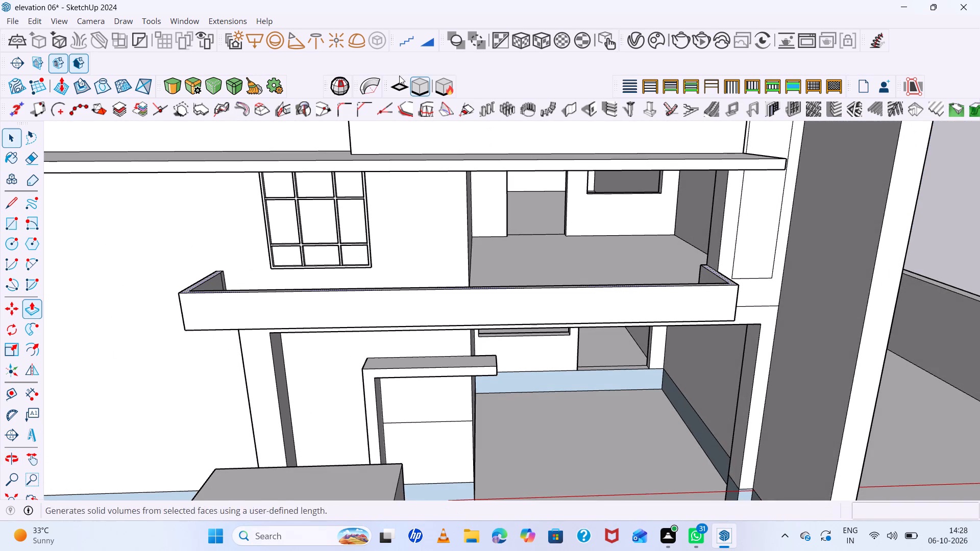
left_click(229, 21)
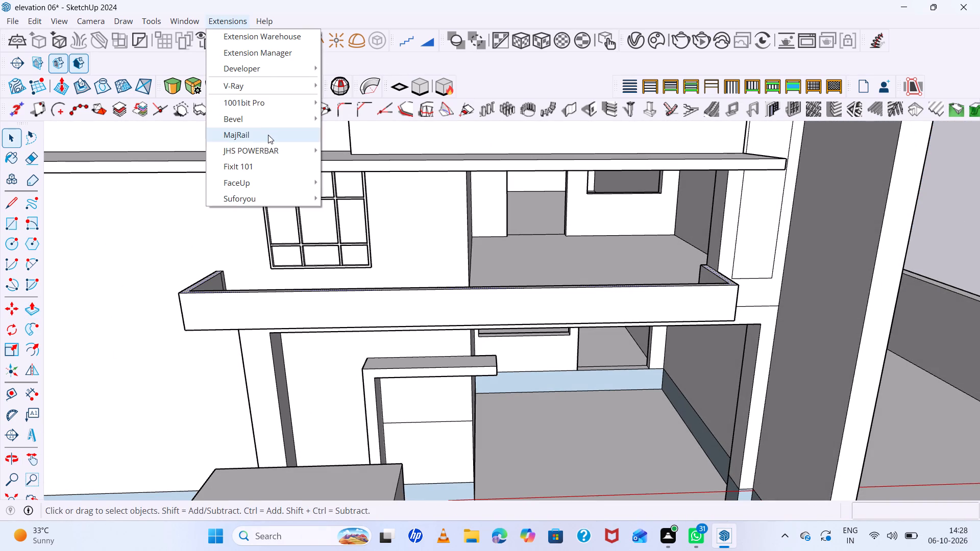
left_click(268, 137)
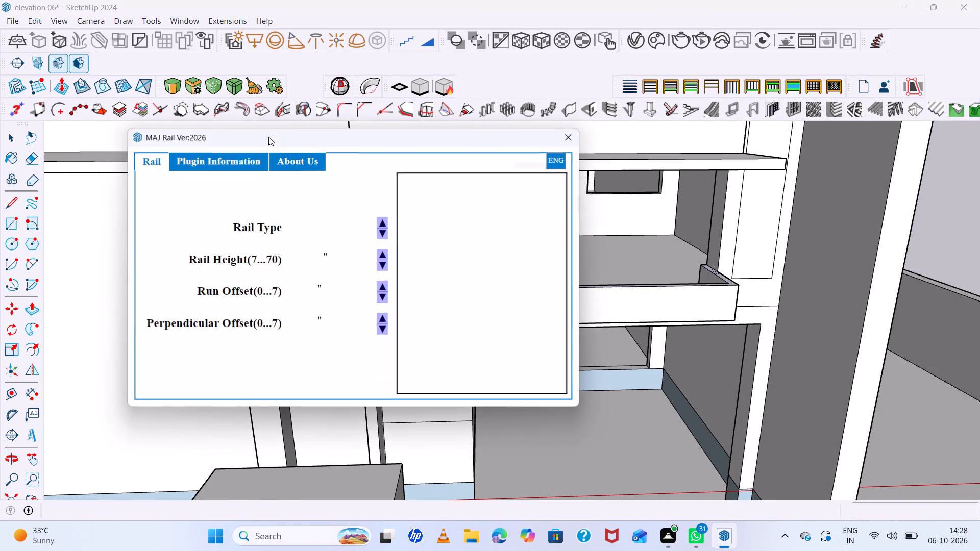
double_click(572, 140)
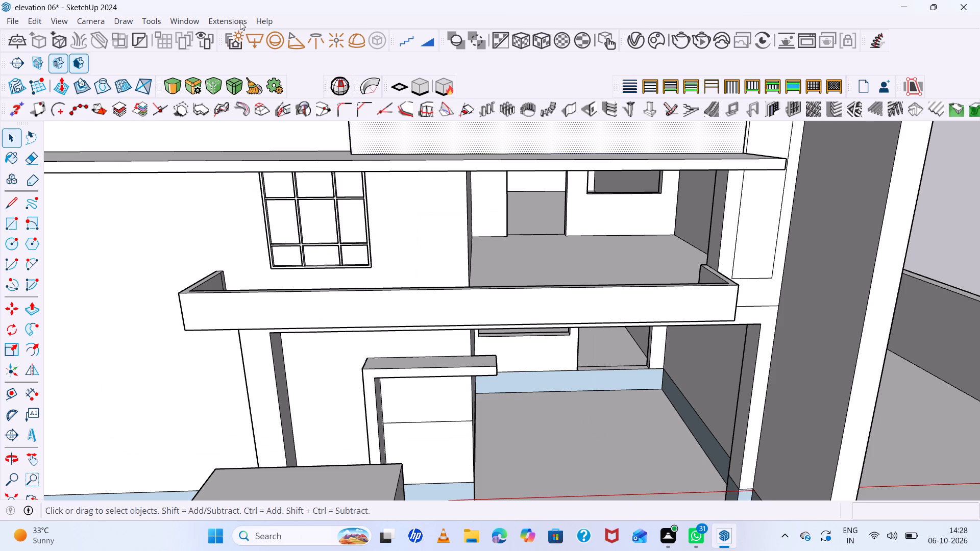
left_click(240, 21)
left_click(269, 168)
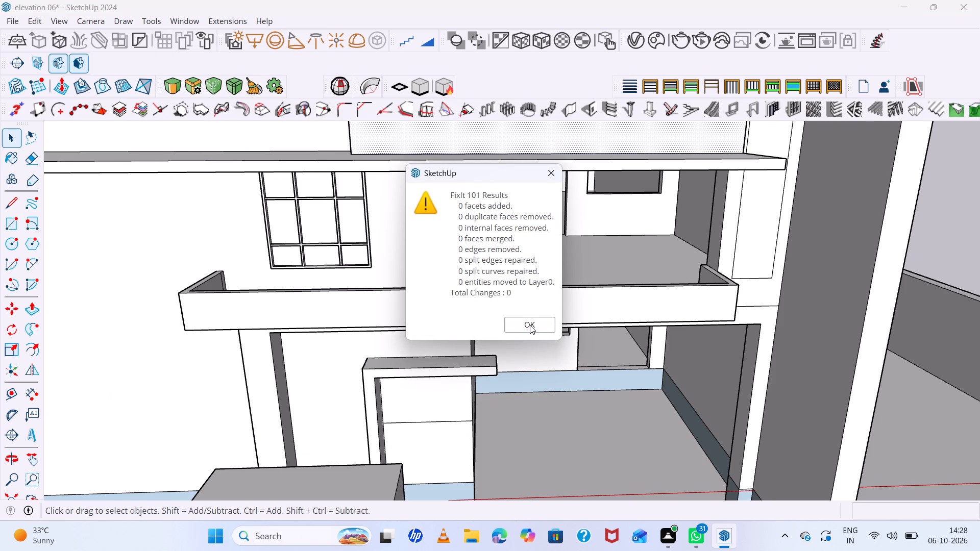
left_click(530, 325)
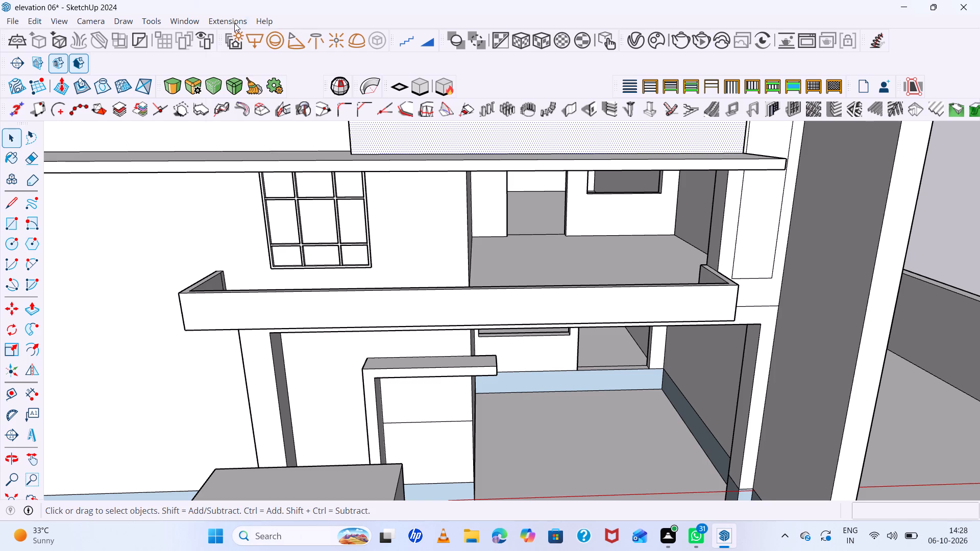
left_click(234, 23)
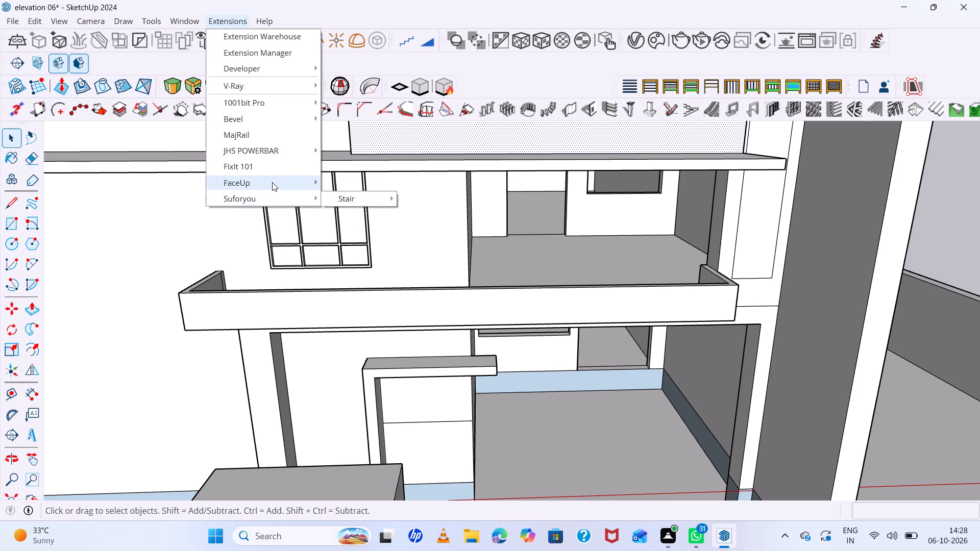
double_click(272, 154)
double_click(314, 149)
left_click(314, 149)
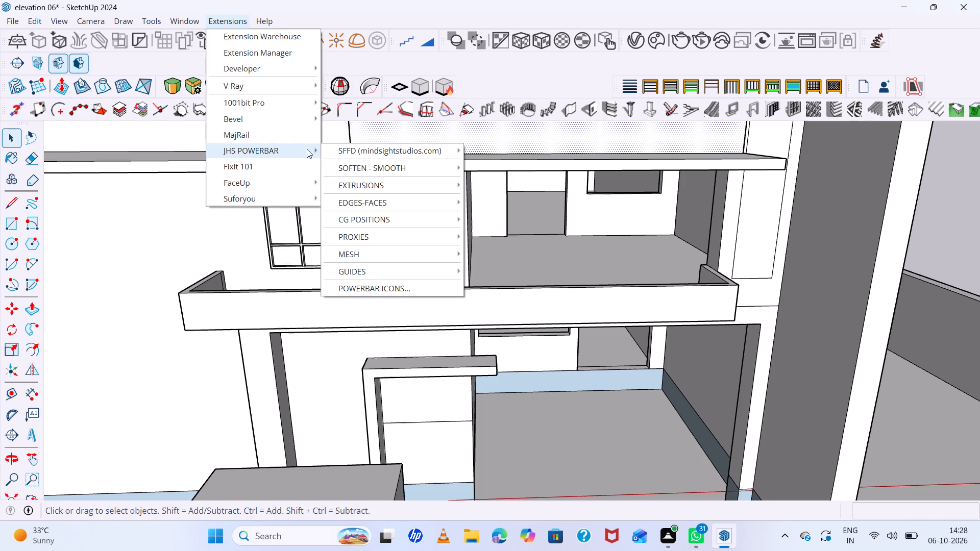
Set the MajRail rail type to Type C, the glass-panel railing, and start drawing the rail.
left_click(237, 131)
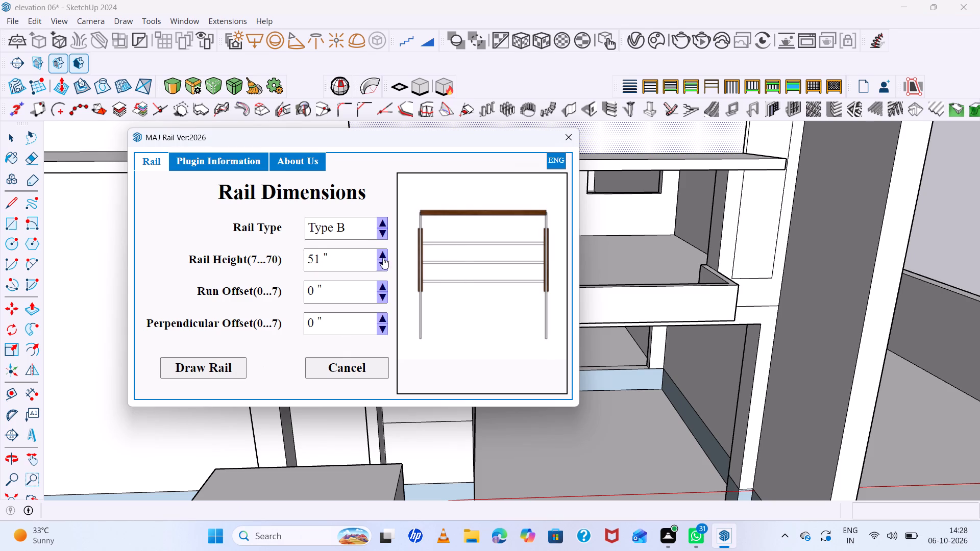
double_click(383, 224)
left_click(383, 230)
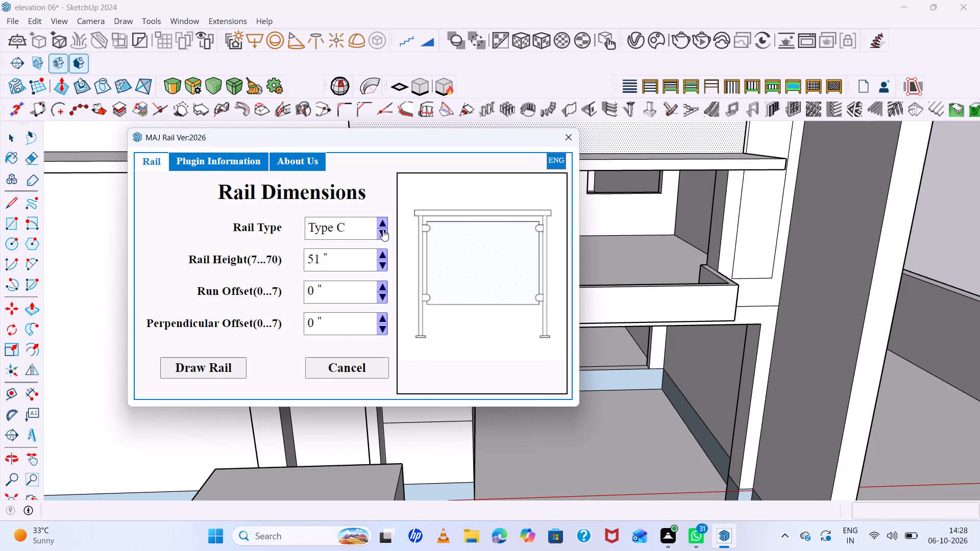
left_click(212, 368)
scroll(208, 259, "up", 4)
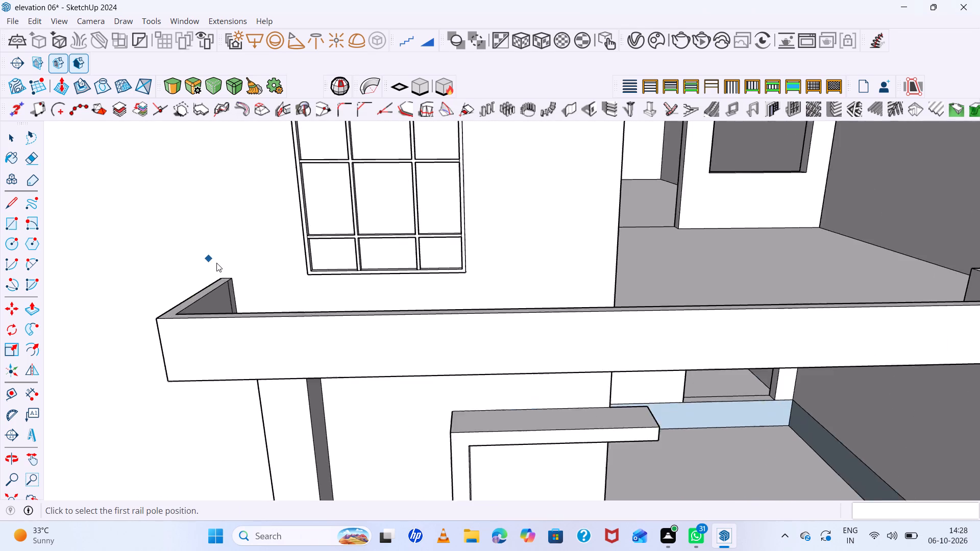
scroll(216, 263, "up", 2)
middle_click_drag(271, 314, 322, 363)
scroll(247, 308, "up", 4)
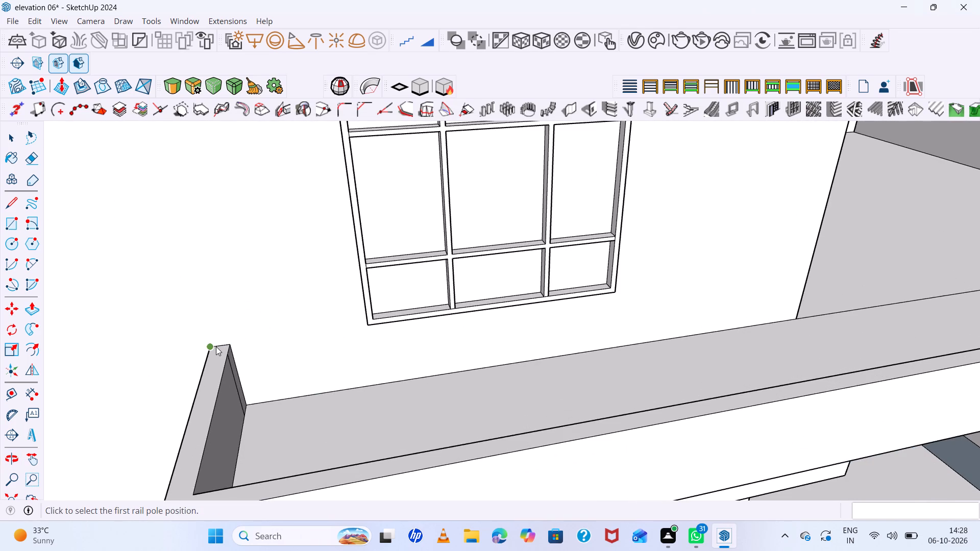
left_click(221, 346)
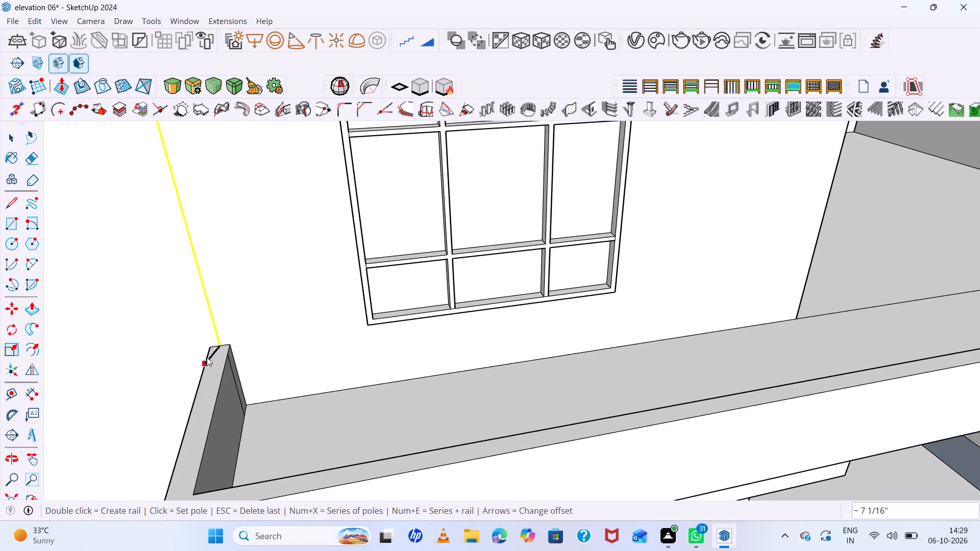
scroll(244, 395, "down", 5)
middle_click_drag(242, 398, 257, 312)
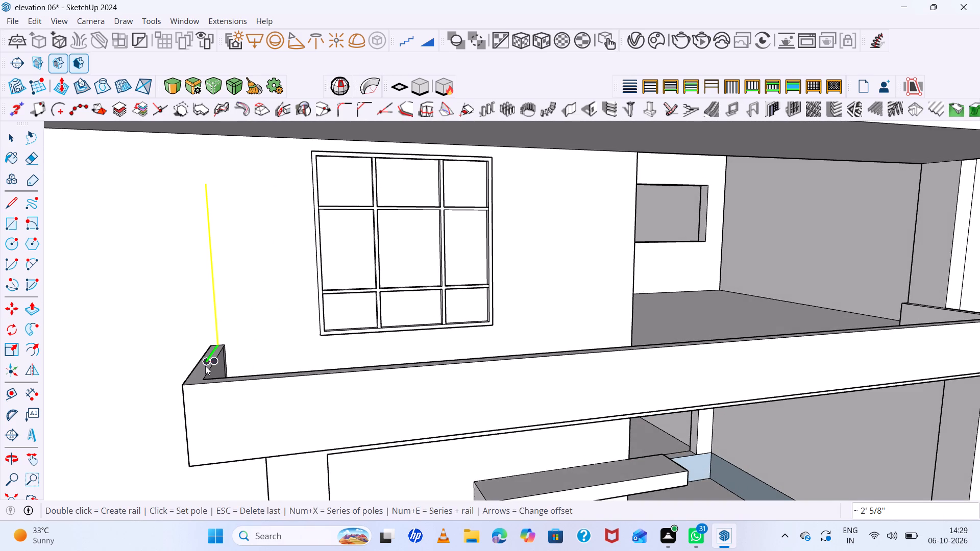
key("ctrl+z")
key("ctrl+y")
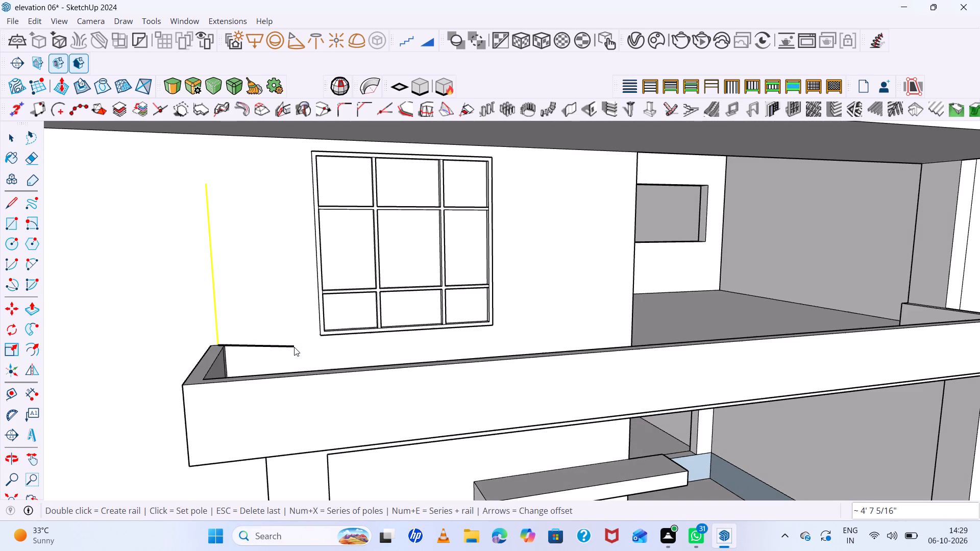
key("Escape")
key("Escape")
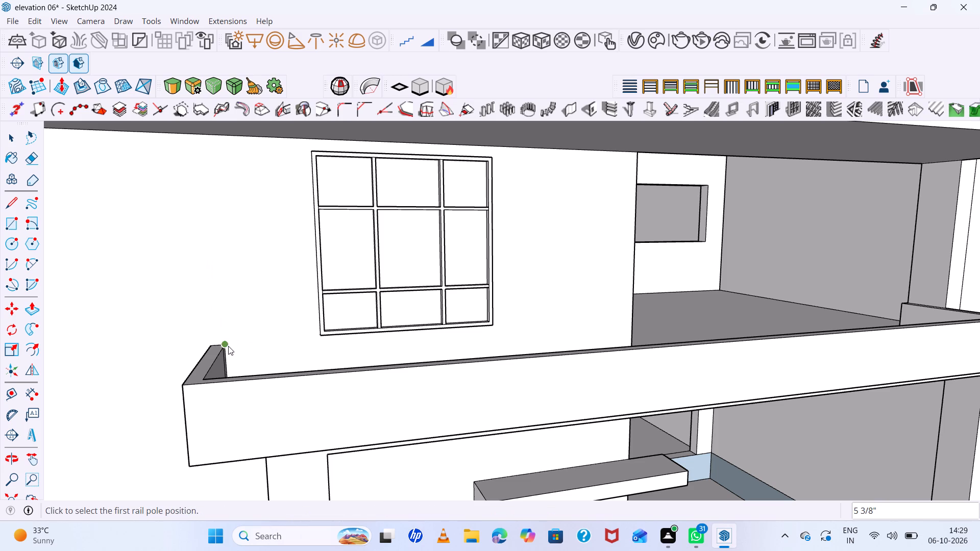
Set the MajRail rail height to 45" for the Type C railing.
left_click(237, 22)
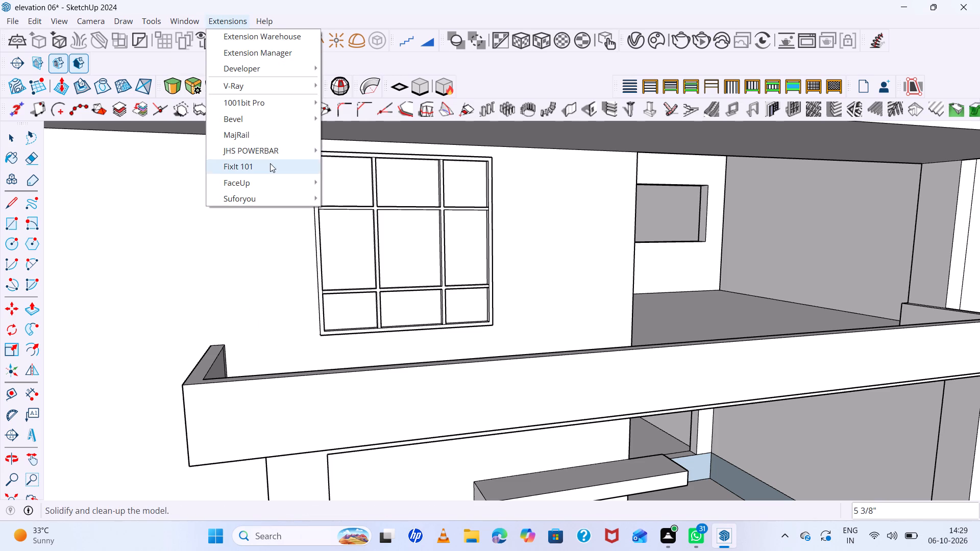
left_click(270, 137)
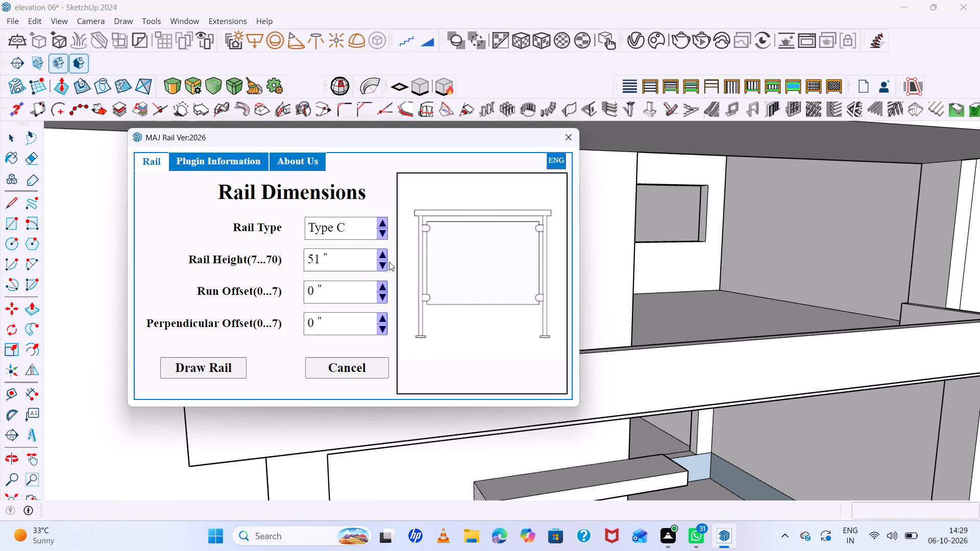
left_click(340, 262)
key("BackSpace")
key("BackSpace")
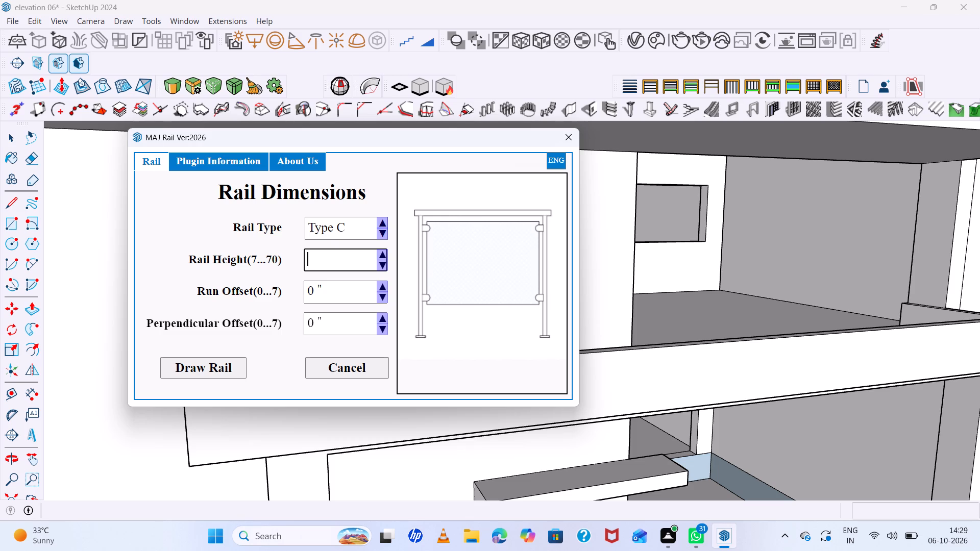
key("4")
key("5")
double_click(222, 369)
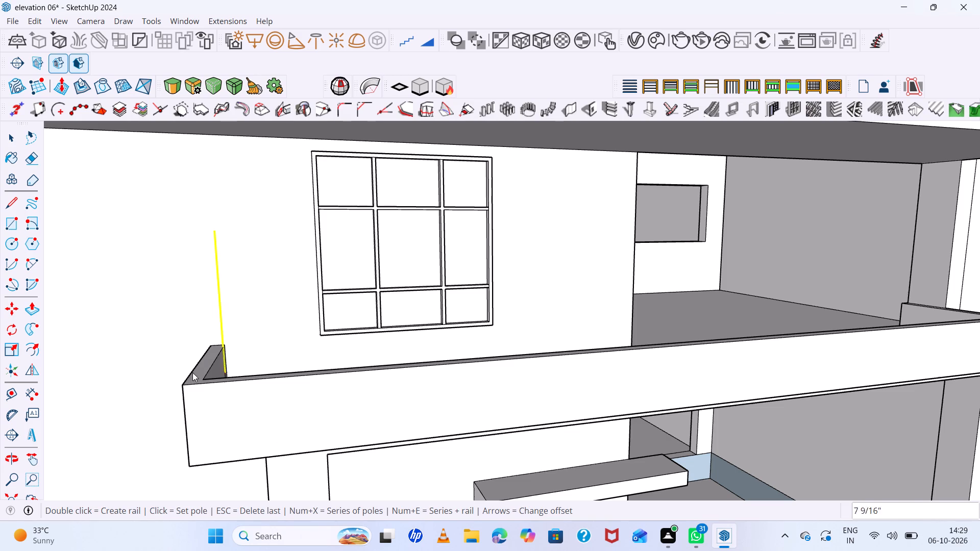
middle_click_drag(237, 372, 255, 395)
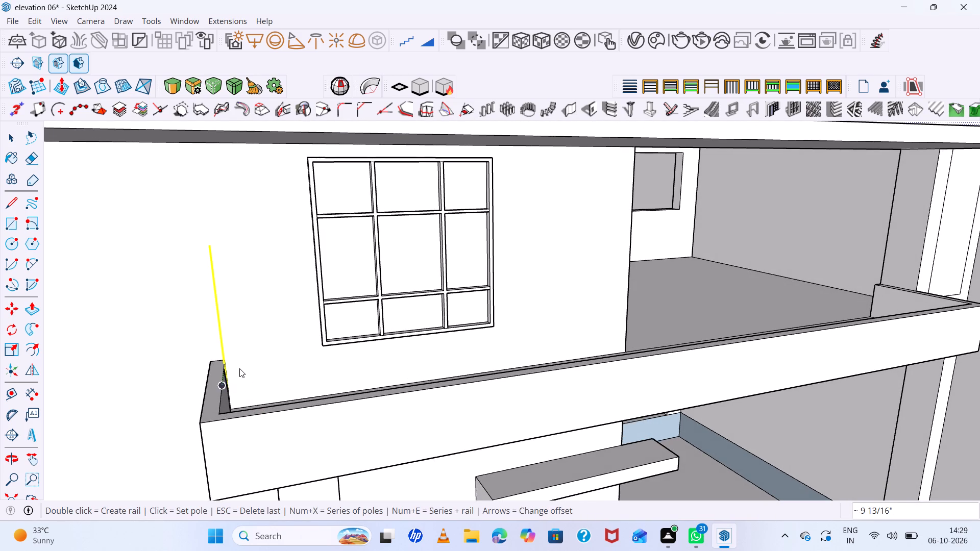
key("Escape")
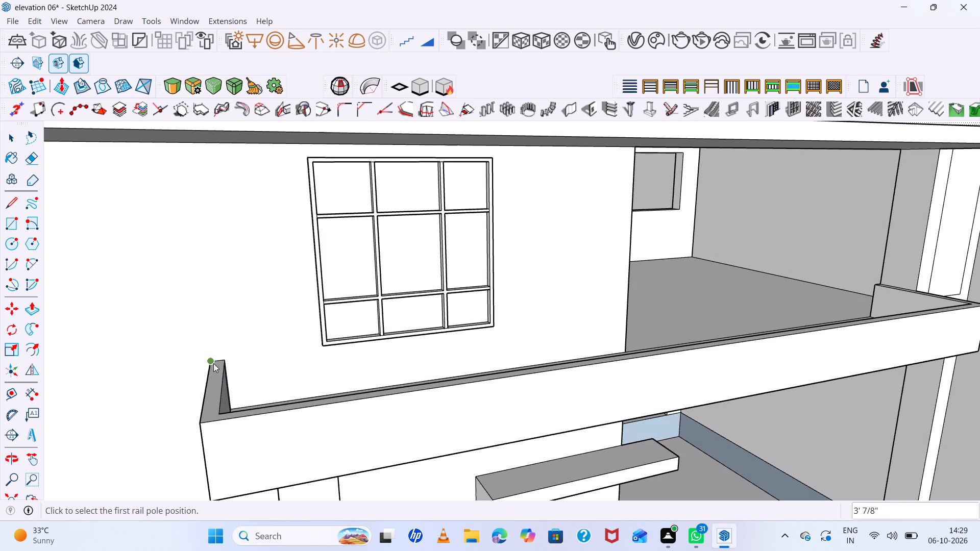
Start the Type C rail on the balcony parapet's left return, placing poles at its wall end and at the front-left corner, centred on the top.
scroll(217, 360, "up", 6)
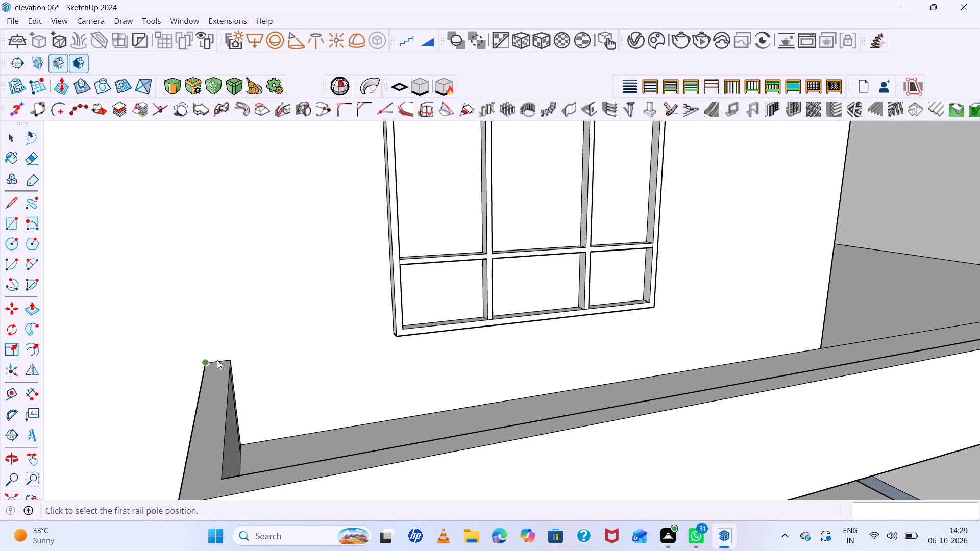
left_click(228, 22)
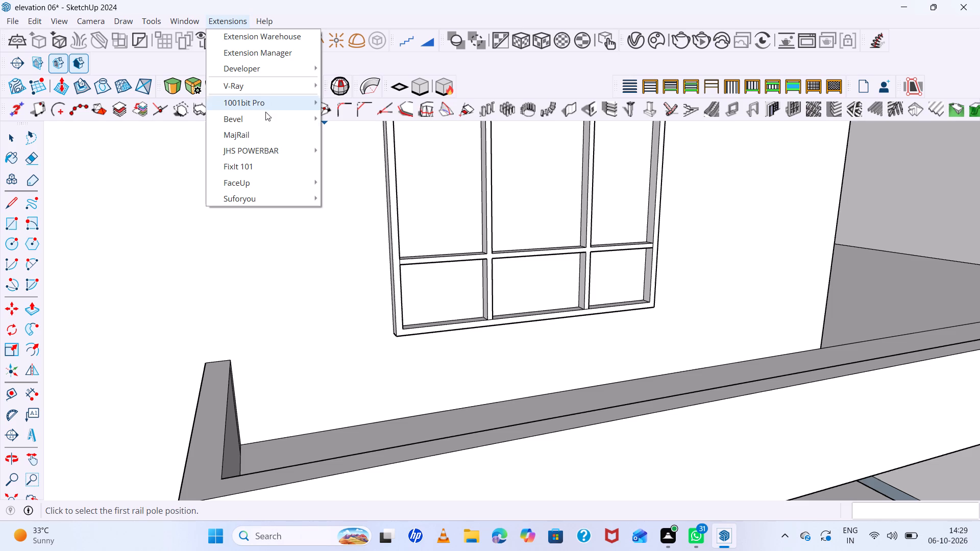
left_click(266, 134)
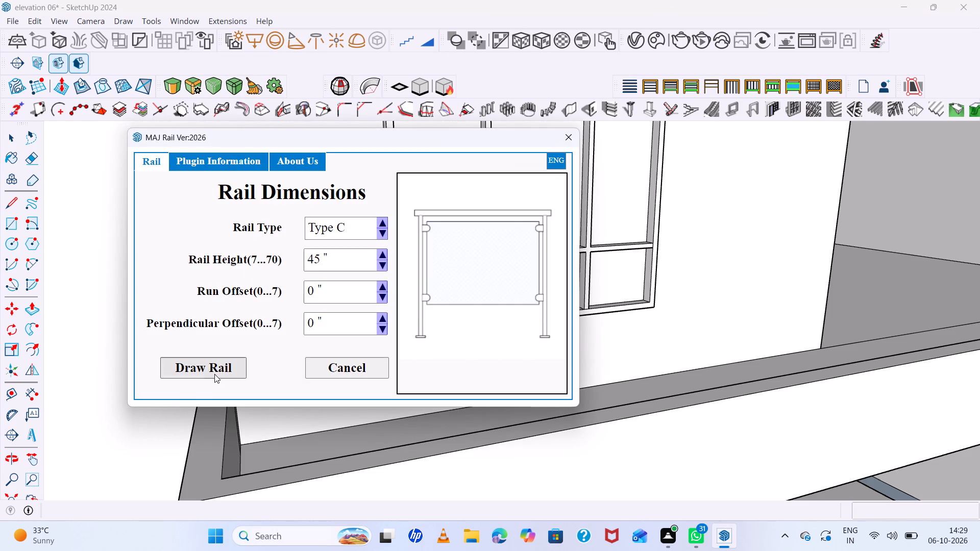
left_click(216, 372)
scroll(217, 359, "up", 2)
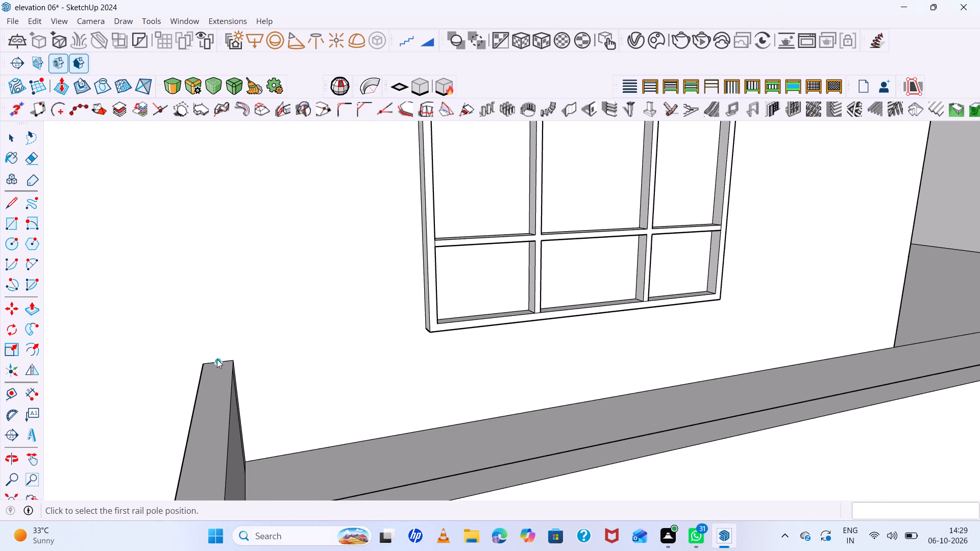
left_click(217, 359)
scroll(181, 346, "down", 11)
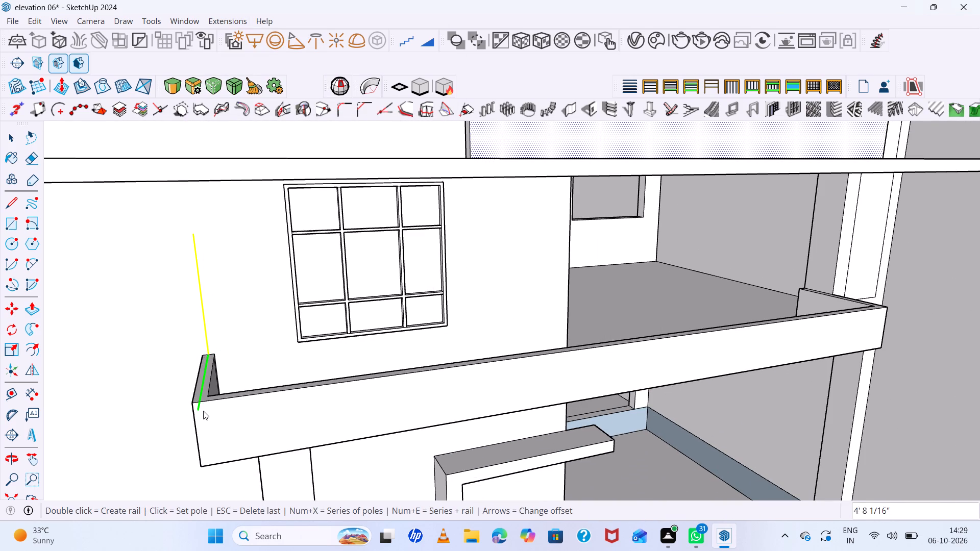
scroll(204, 407, "up", 10)
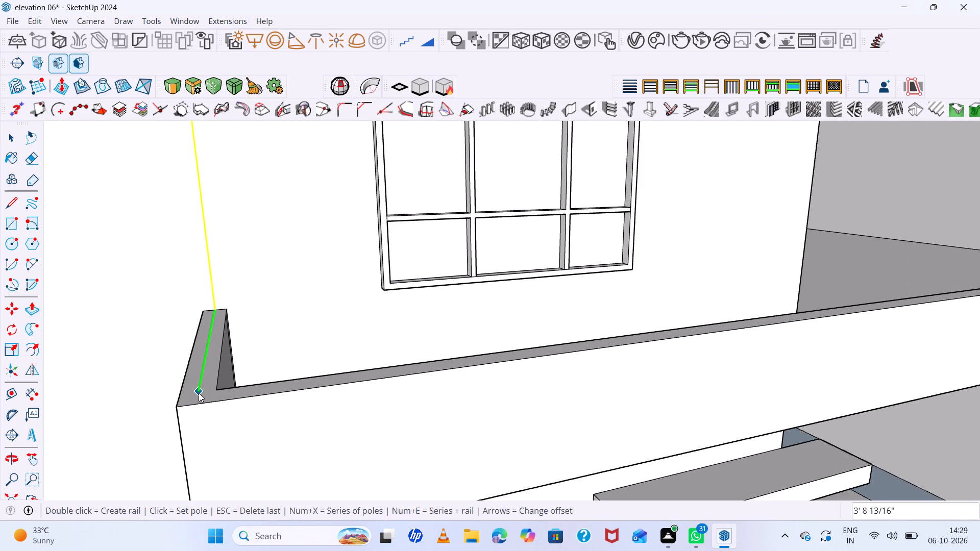
scroll(198, 394, "up", 3)
middle_click_drag(201, 397, 233, 449)
scroll(252, 432, "down", 5)
scroll(269, 481, "up", 1)
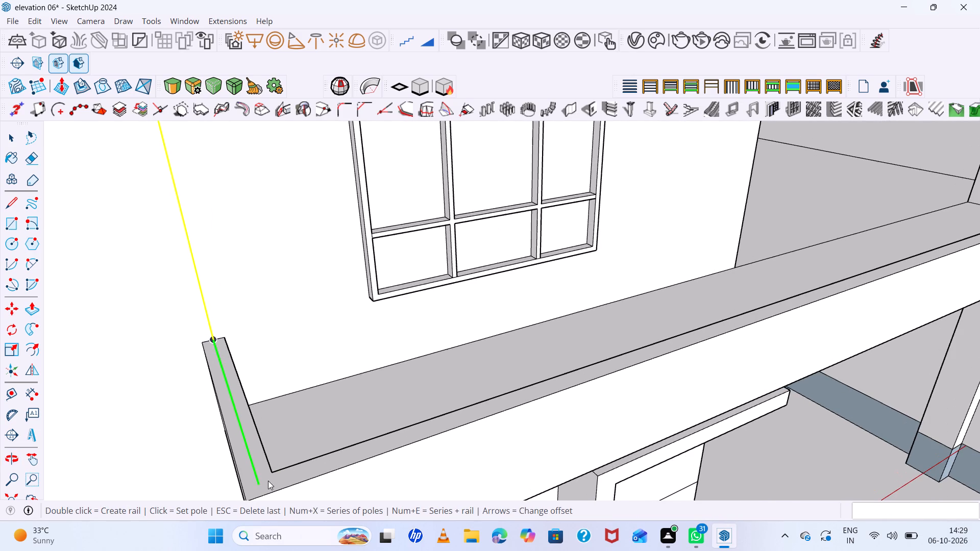
left_click(258, 482)
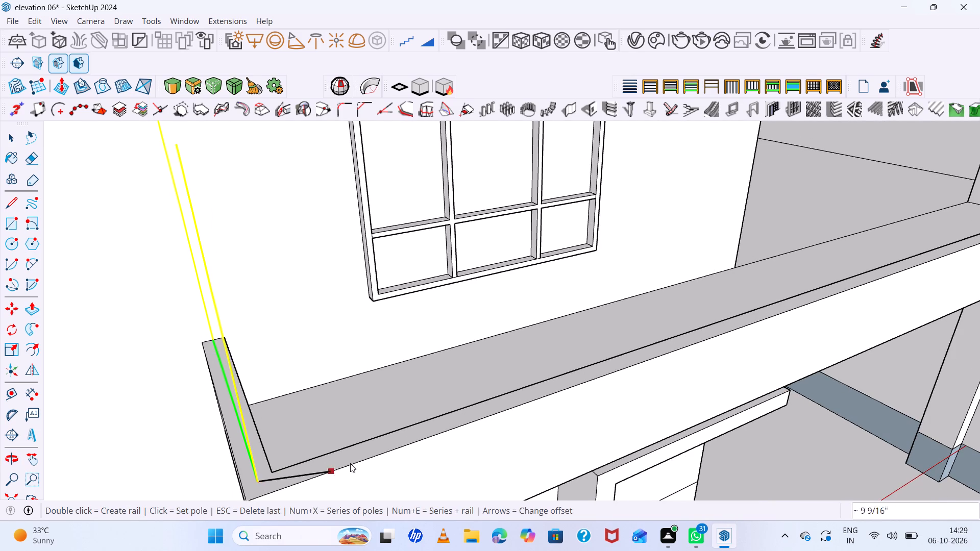
Run a 6x series of rail poles along the front parapet's top from the front-left corner to the front-right corner.
scroll(353, 461, "down", 6)
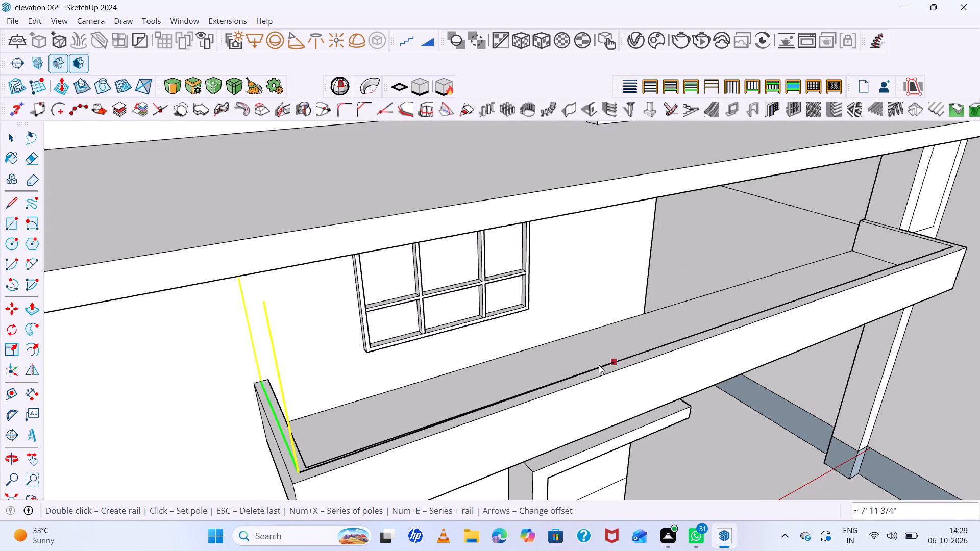
scroll(503, 410, "up", 6)
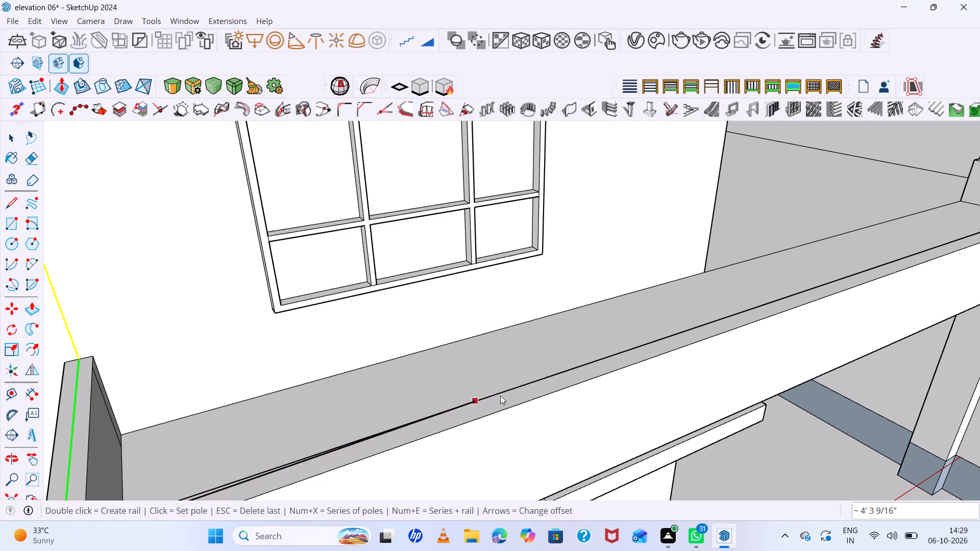
scroll(521, 381, "down", 7)
scroll(428, 438, "up", 5)
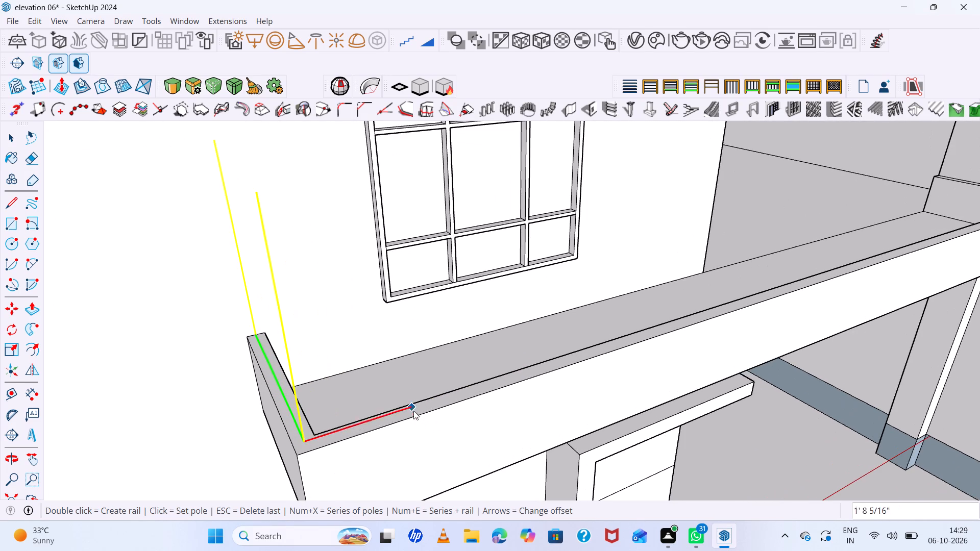
scroll(496, 373, "down", 7)
scroll(846, 281, "up", 5)
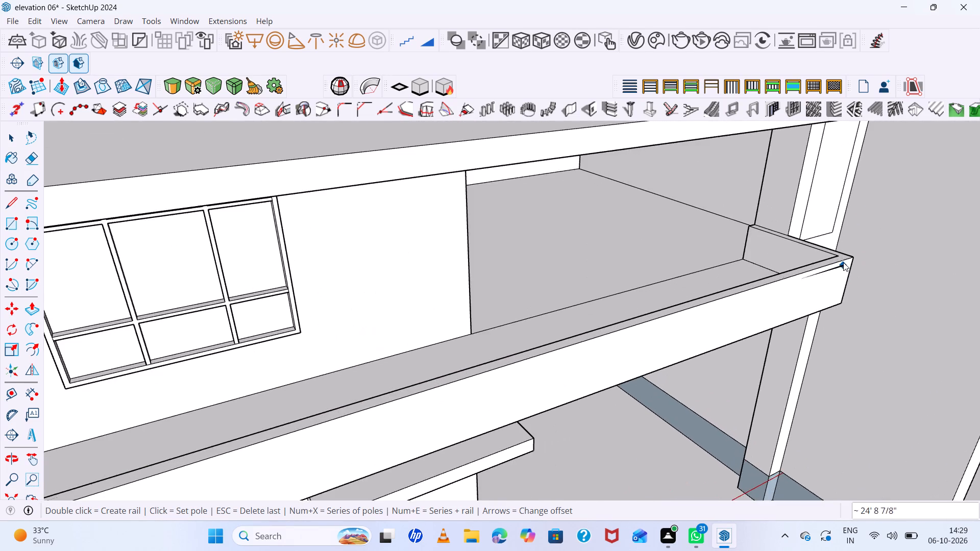
scroll(843, 261, "up", 5)
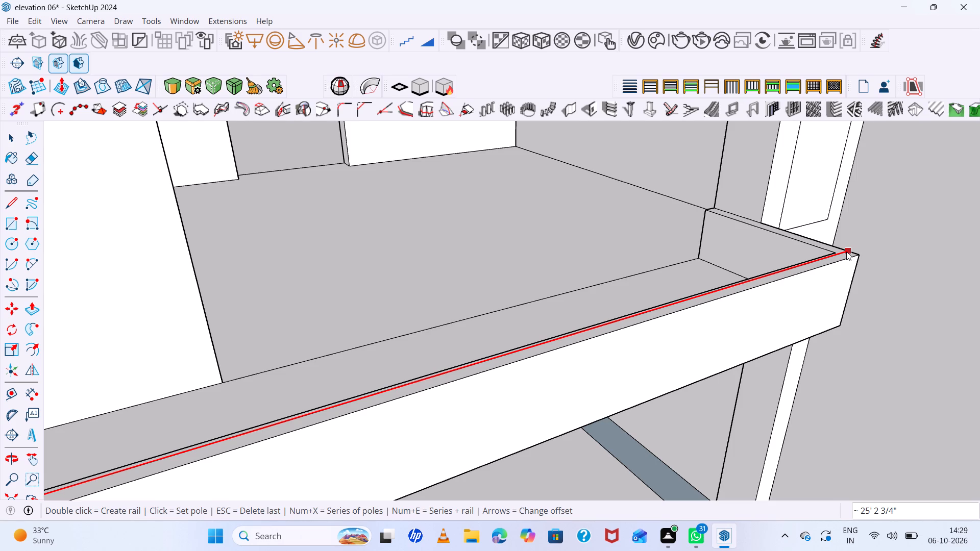
key("6")
key("x")
key("Return")
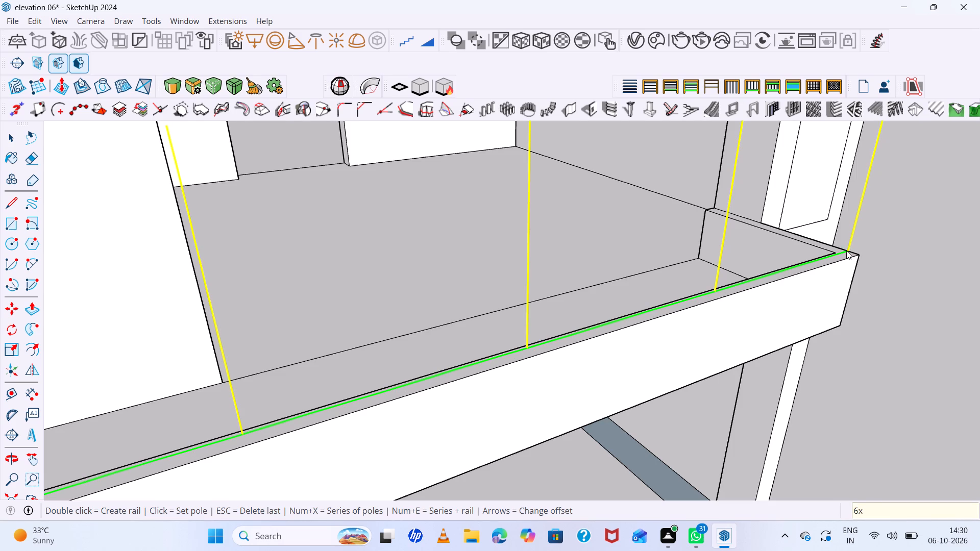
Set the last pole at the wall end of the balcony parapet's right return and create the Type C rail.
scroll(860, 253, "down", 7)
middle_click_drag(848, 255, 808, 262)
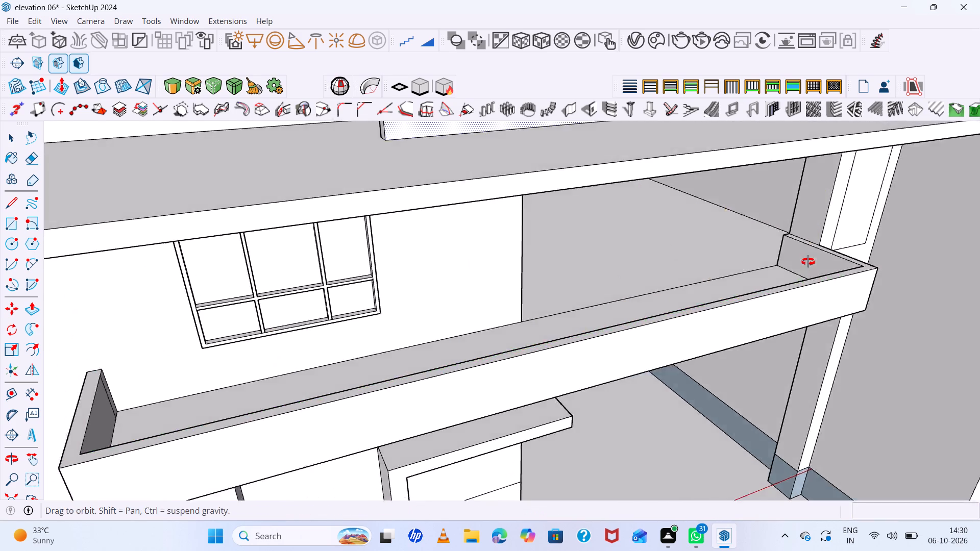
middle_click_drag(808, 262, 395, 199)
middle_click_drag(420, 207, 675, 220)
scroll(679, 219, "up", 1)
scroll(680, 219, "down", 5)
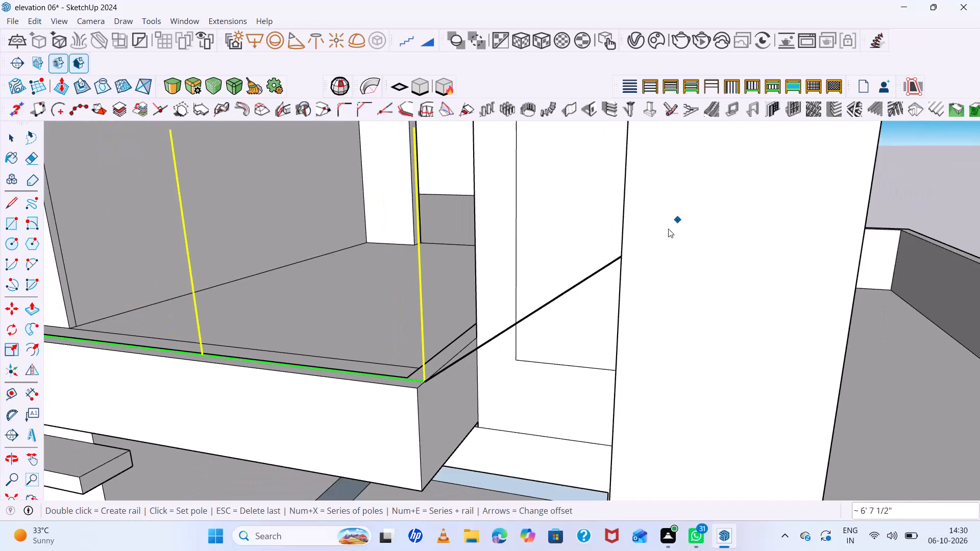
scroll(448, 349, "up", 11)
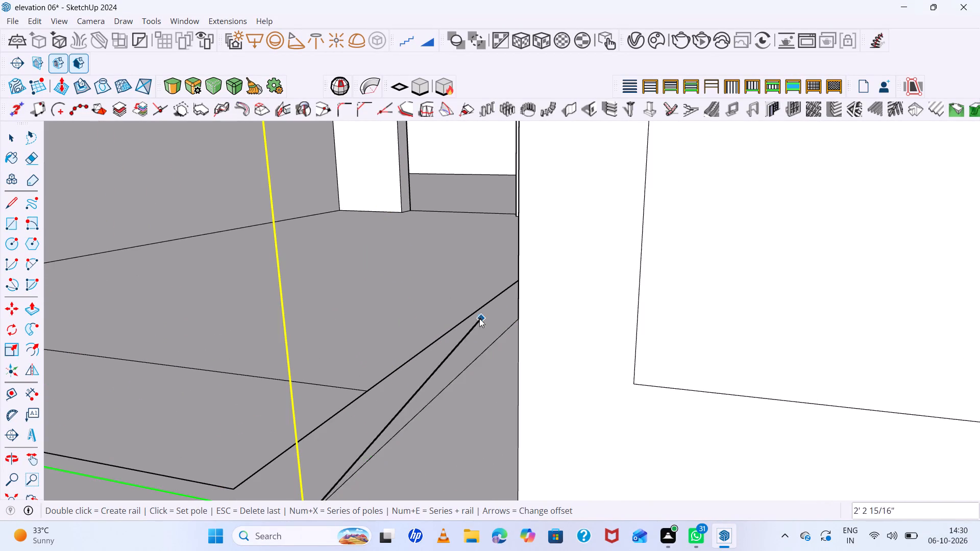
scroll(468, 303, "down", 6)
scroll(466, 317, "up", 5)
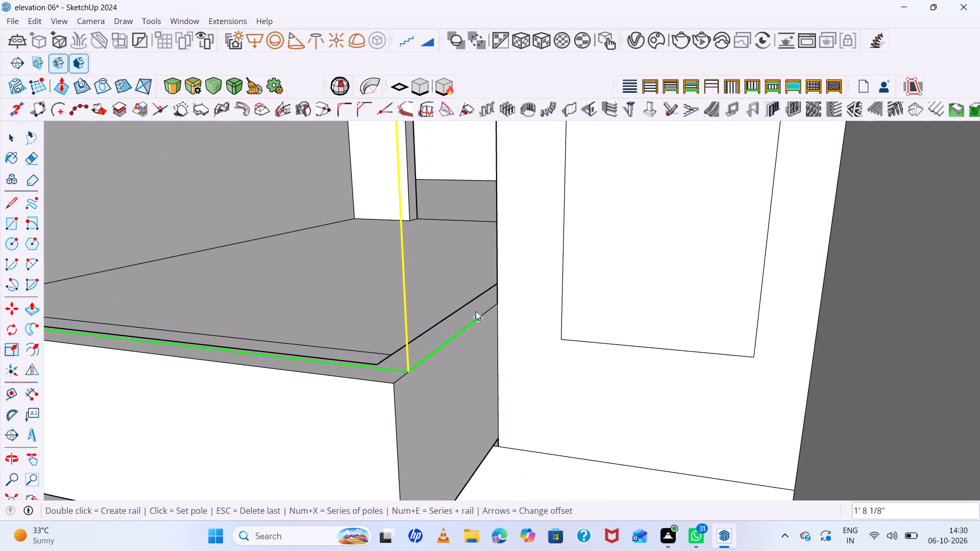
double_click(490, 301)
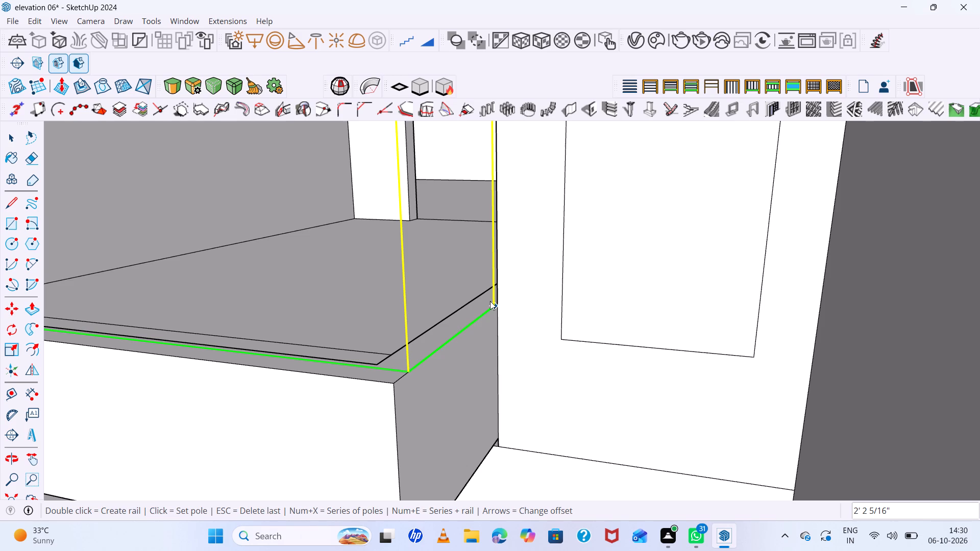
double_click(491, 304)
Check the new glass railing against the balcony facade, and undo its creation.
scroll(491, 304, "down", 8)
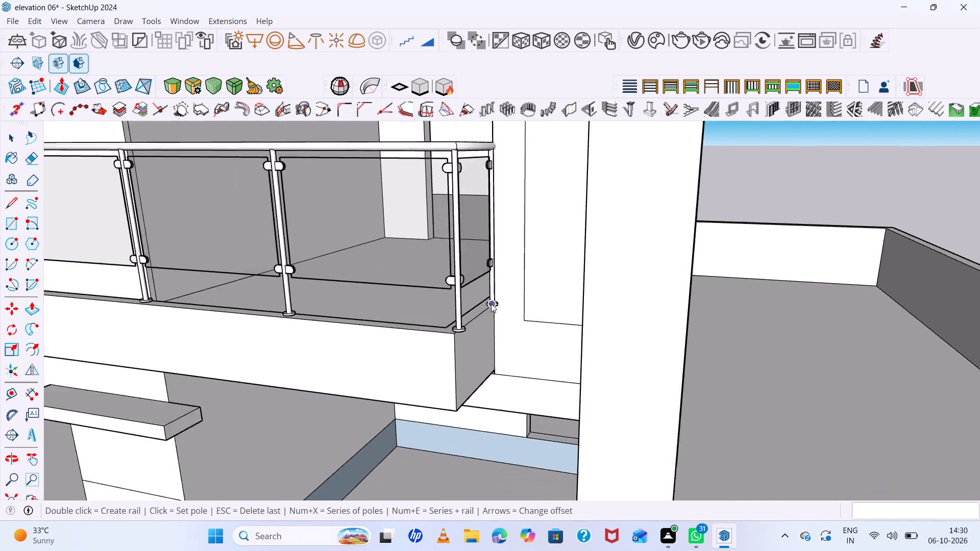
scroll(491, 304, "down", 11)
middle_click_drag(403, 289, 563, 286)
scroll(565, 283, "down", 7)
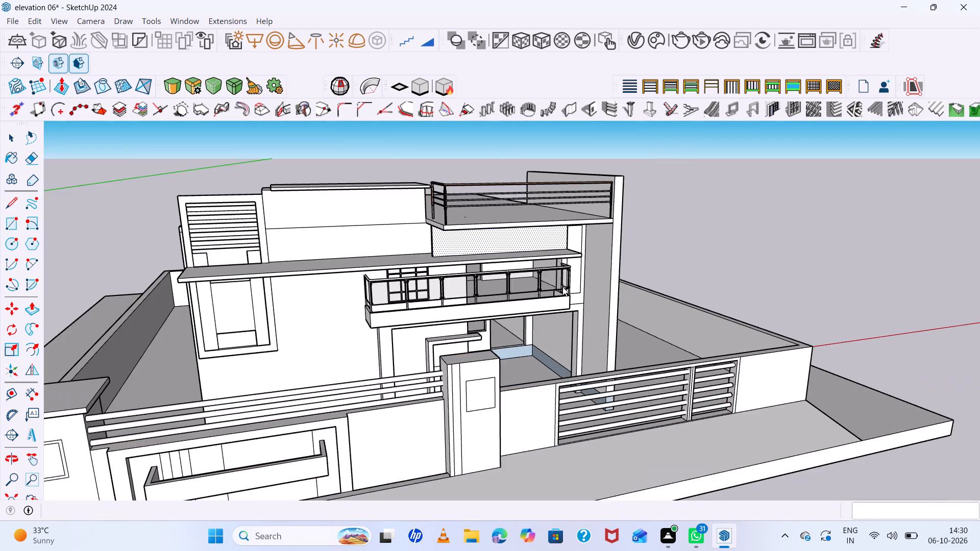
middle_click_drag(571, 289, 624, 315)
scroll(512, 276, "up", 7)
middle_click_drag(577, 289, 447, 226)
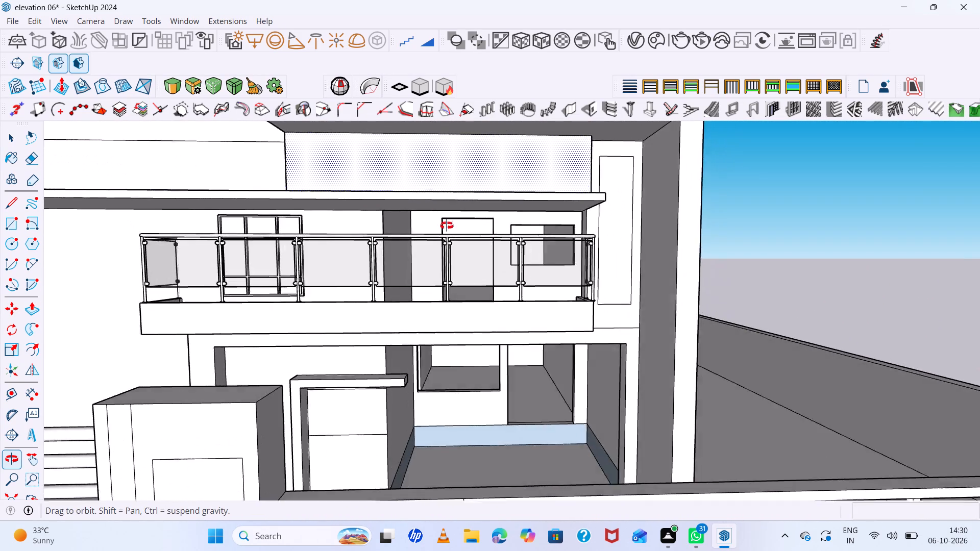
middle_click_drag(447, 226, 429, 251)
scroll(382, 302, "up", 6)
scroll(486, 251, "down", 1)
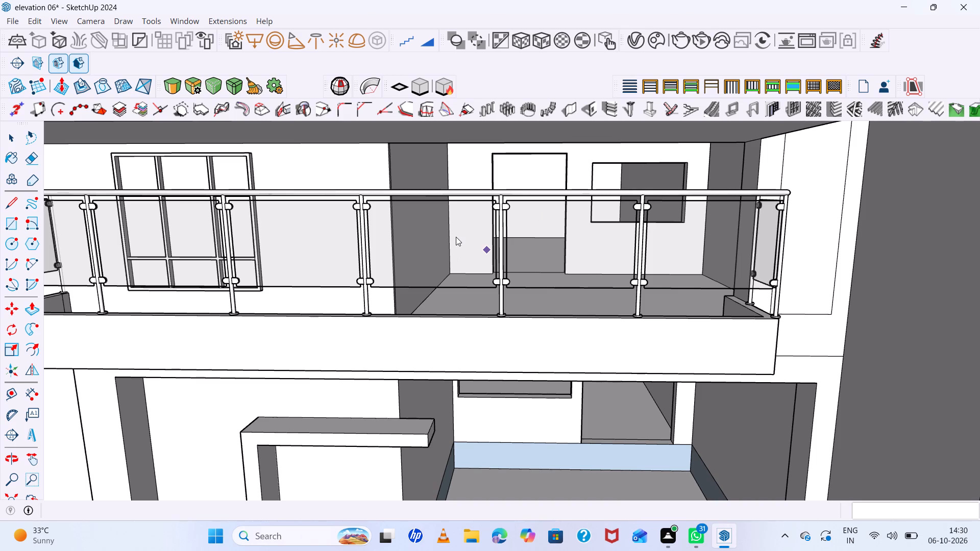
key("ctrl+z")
Push/Pull the long inner face of the balcony's front parapet about 2 1/16" towards the balcony floor.
scroll(497, 293, "down", 9)
middle_click_drag(534, 314, 579, 330)
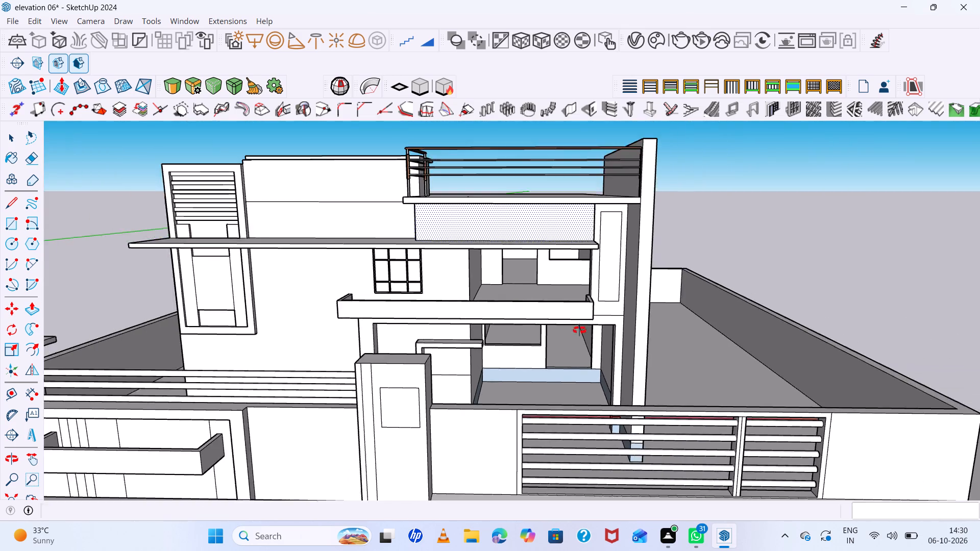
middle_click_drag(579, 330, 643, 341)
scroll(404, 311, "up", 8)
scroll(261, 313, "up", 5)
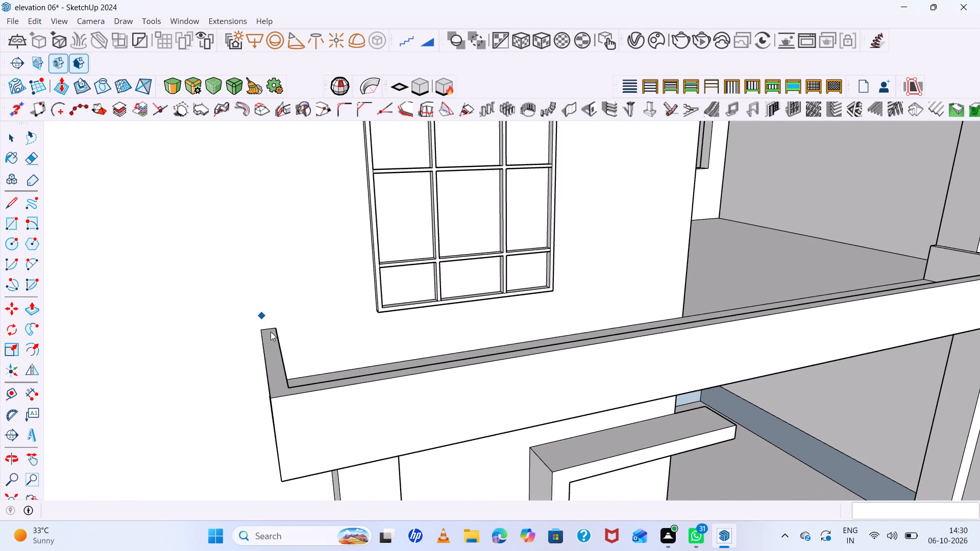
scroll(268, 331, "up", 9)
key("space")
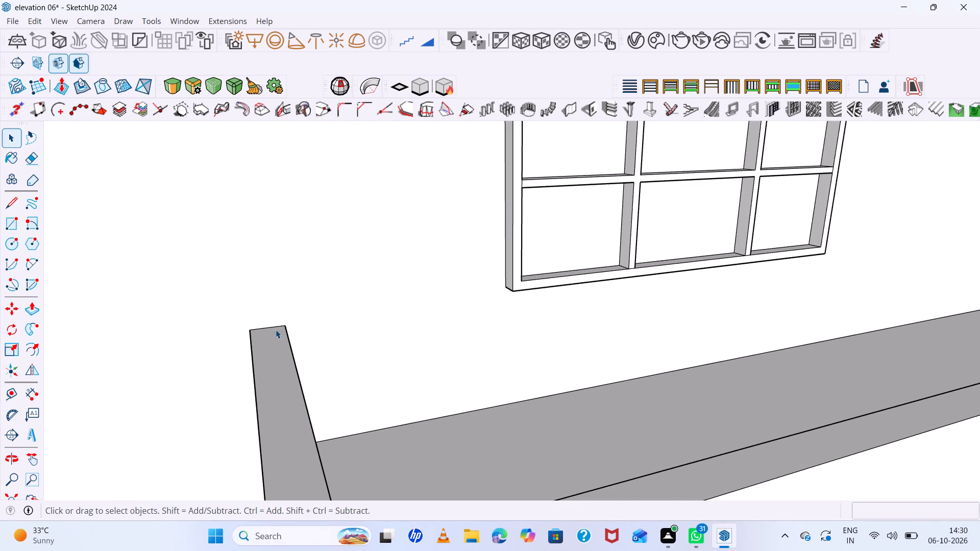
scroll(257, 293, "down", 7)
scroll(344, 409, "up", 5)
scroll(297, 348, "up", 1)
middle_click_drag(297, 348, 291, 369)
scroll(284, 321, "down", 3)
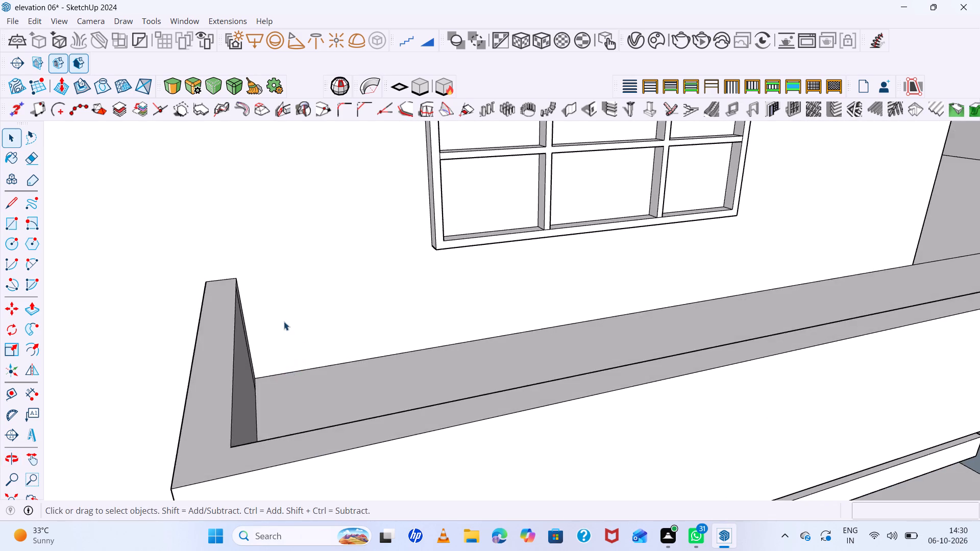
scroll(284, 321, "down", 4)
middle_click_drag(316, 341, 313, 416)
scroll(469, 425, "up", 6)
middle_click_drag(516, 408, 791, 407)
key("space")
left_click(719, 385)
key("p")
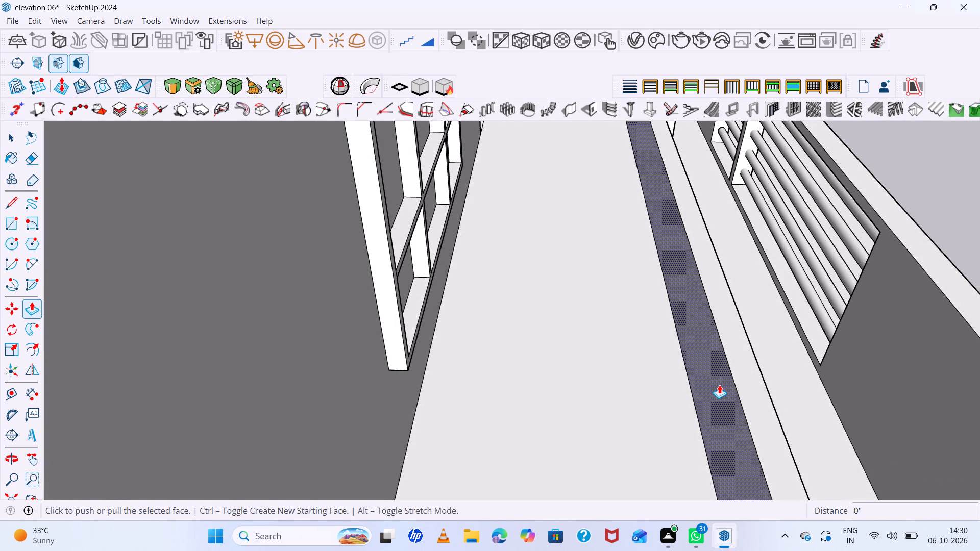
left_click(719, 384)
left_click(704, 387)
scroll(676, 375, "down", 14)
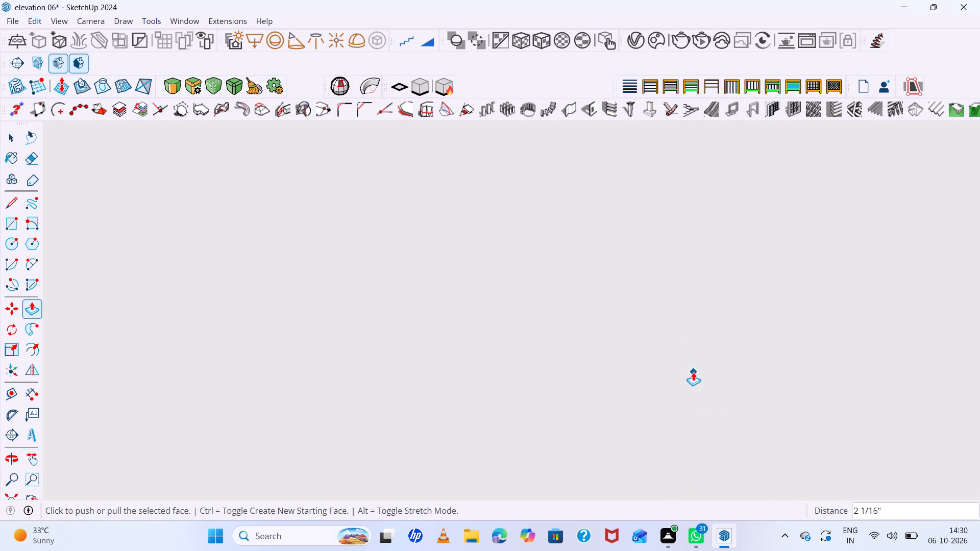
key("space")
Bring the whole model back into view and examine the front balcony parapet from several angles.
left_click(13, 492)
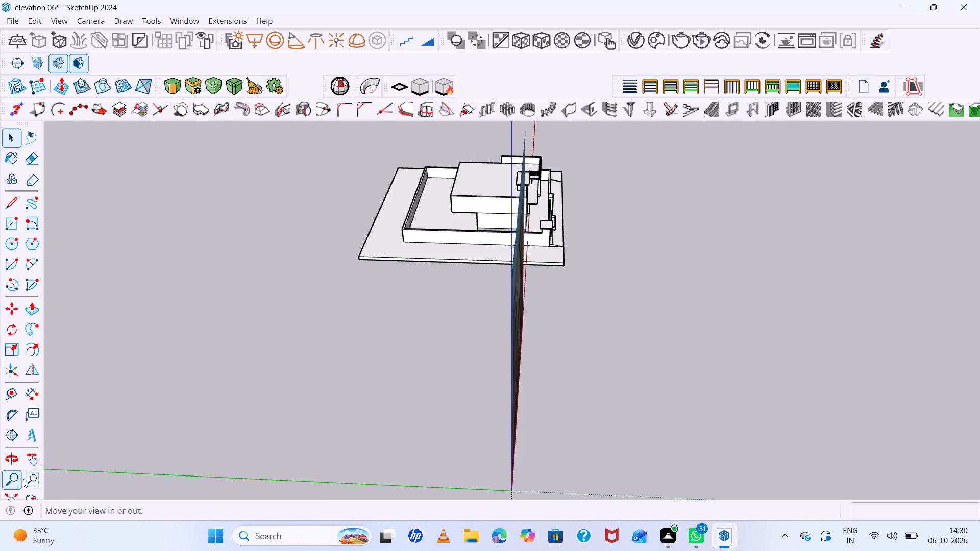
scroll(352, 315, "down", 7)
scroll(517, 198, "up", 6)
middle_click_drag(536, 246, 418, 232)
scroll(470, 283, "up", 8)
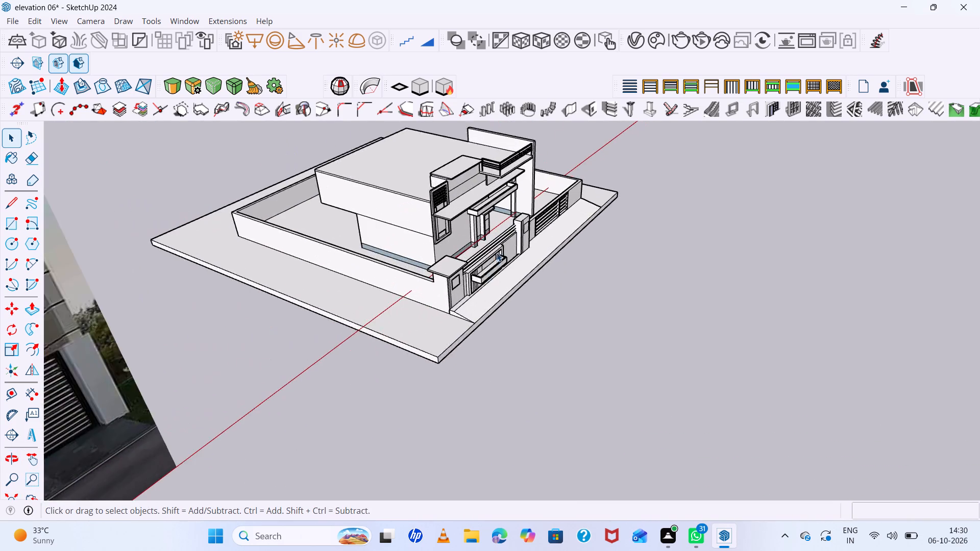
scroll(497, 253, "up", 14)
scroll(510, 227, "down", 13)
scroll(525, 169, "up", 9)
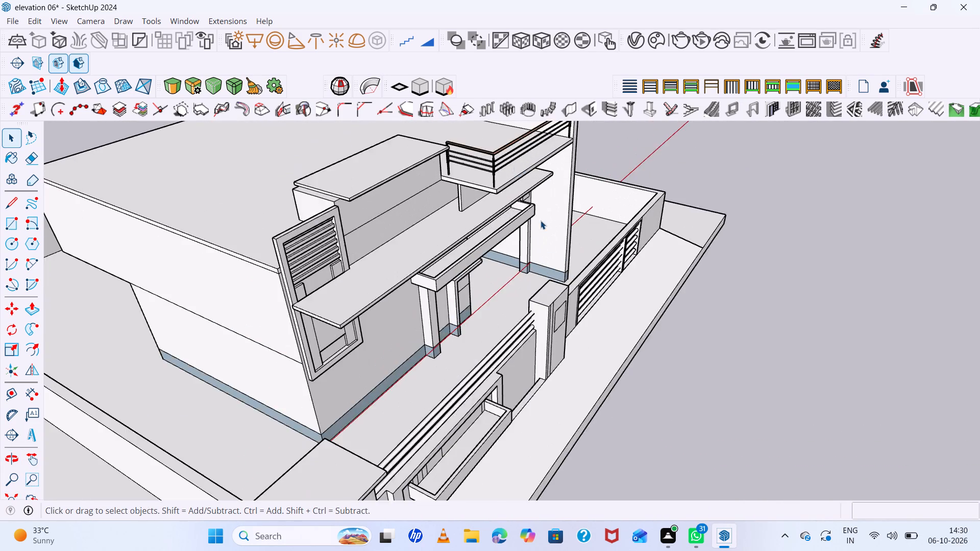
scroll(541, 220, "up", 4)
middle_click_drag(523, 222, 493, 177)
scroll(330, 259, "up", 6)
middle_click_drag(257, 291, 180, 354)
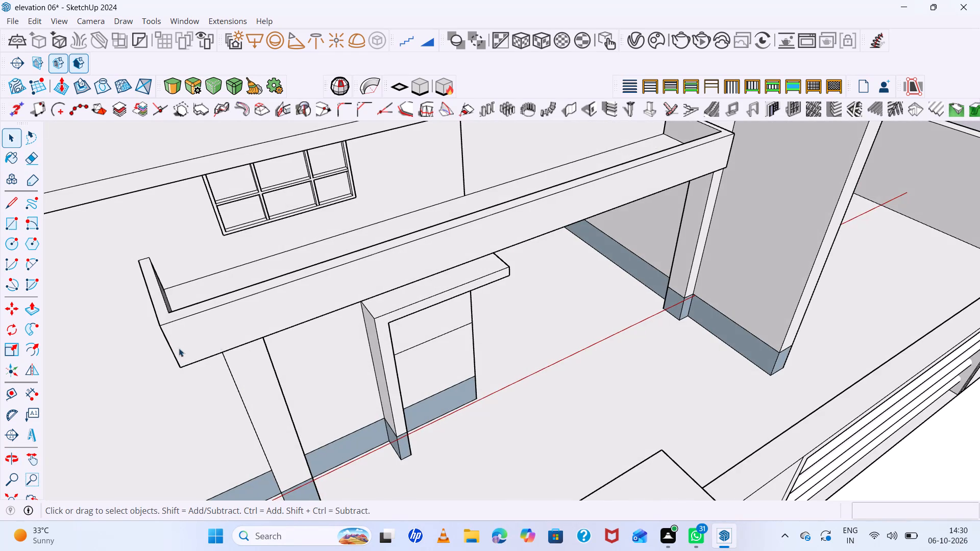
middle_click_drag(582, 199, 657, 216)
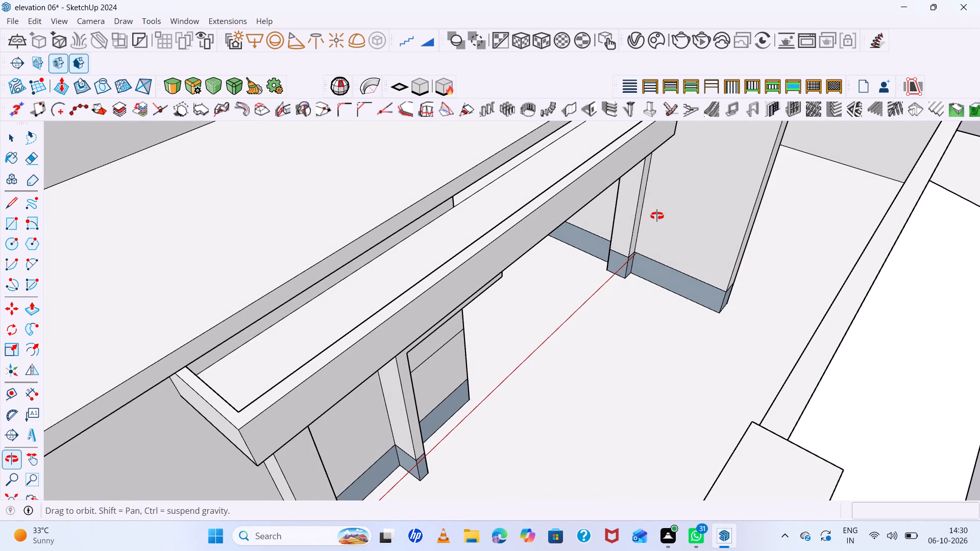
middle_click_drag(657, 216, 528, 221)
scroll(422, 218, "up", 6)
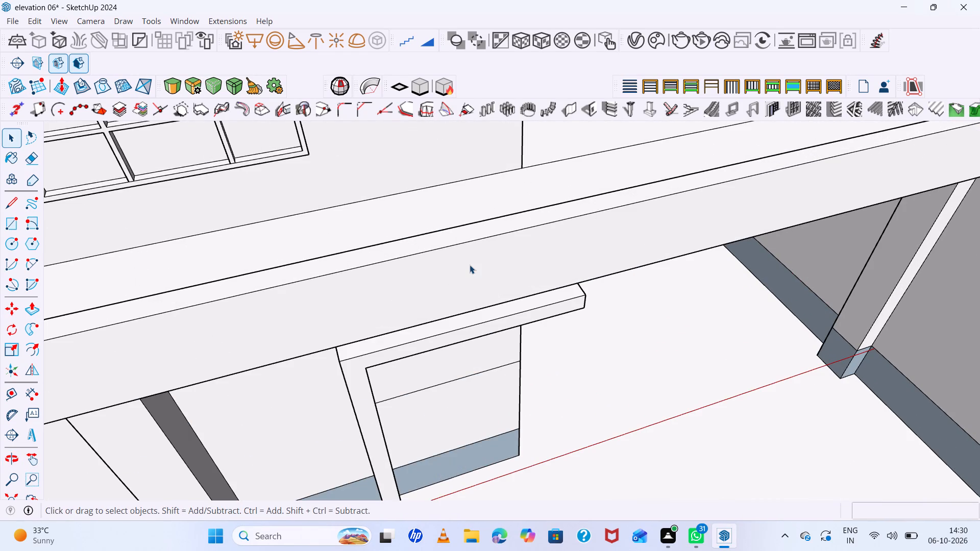
middle_click_drag(471, 234, 471, 229)
scroll(511, 223, "down", 8)
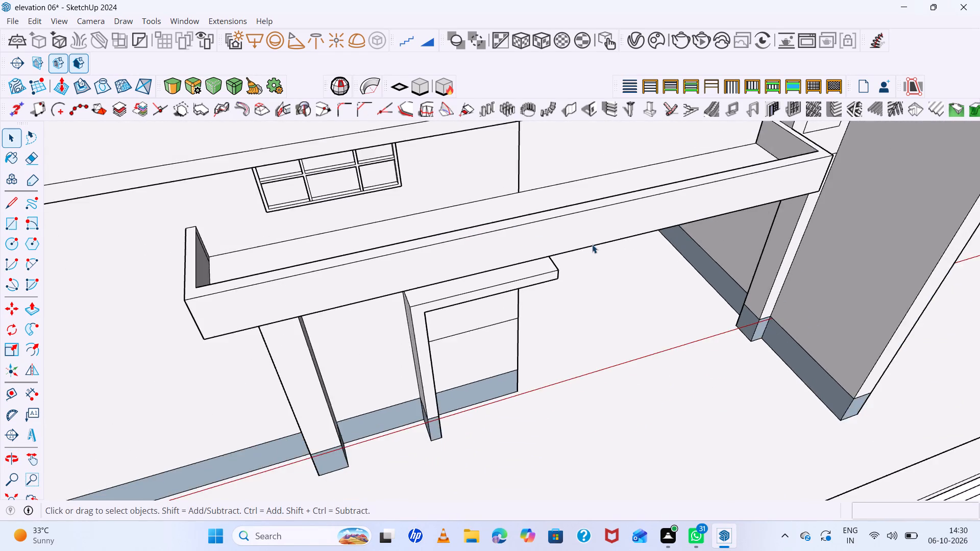
scroll(592, 244, "down", 3)
middle_click_drag(594, 242, 594, 198)
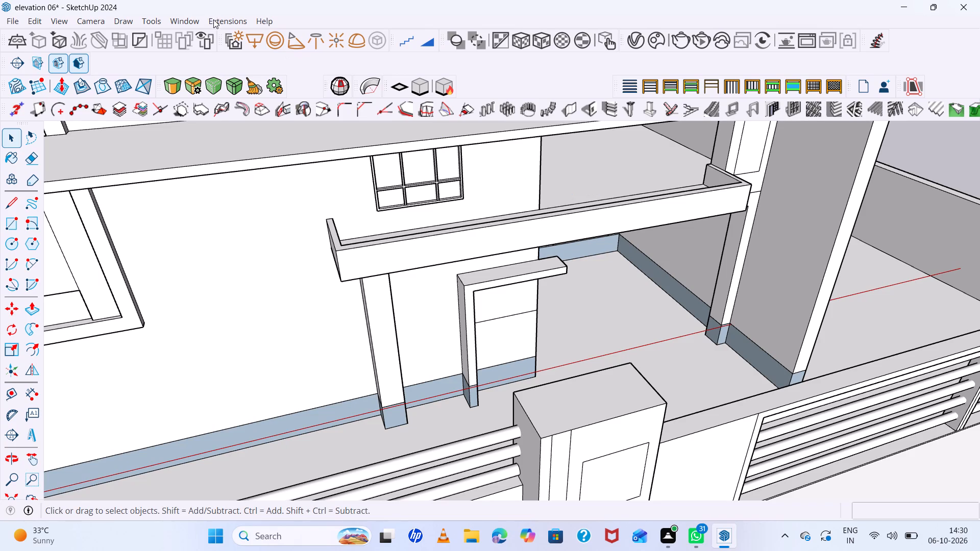
Set the MajRail rail height to 20" for the Type C railing and start drawing the rail.
left_click(218, 22)
left_click(268, 140)
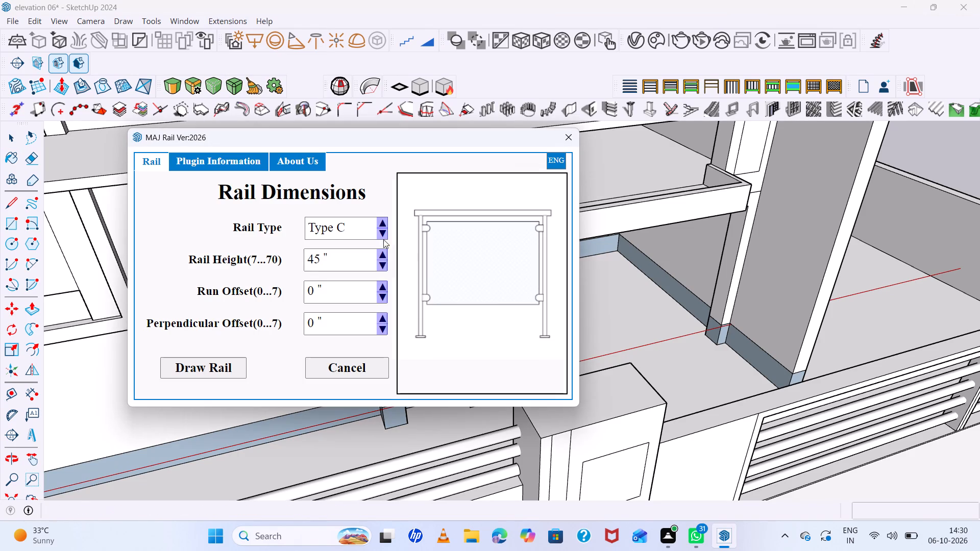
left_click(321, 263)
key("BackSpace")
key("BackSpace")
key("BackSpace")
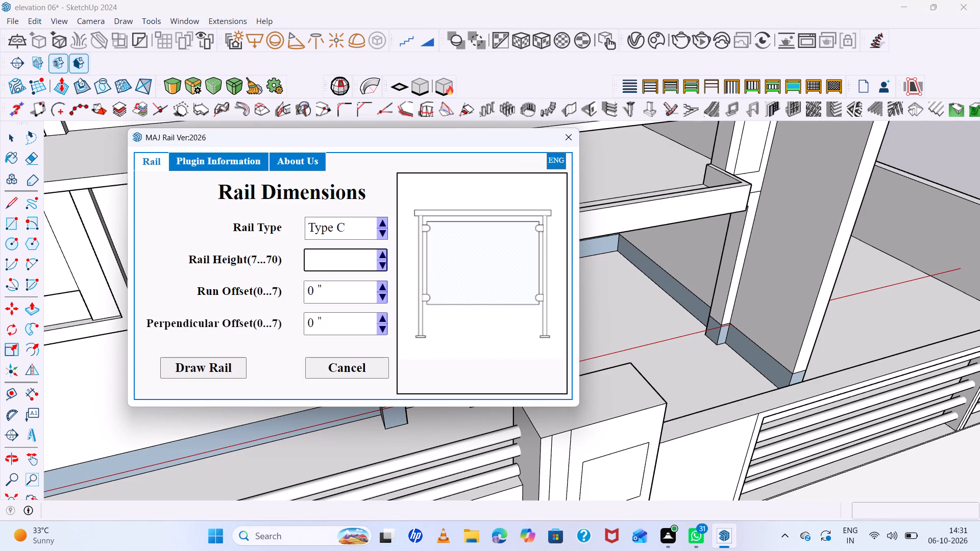
key("2")
key("Return")
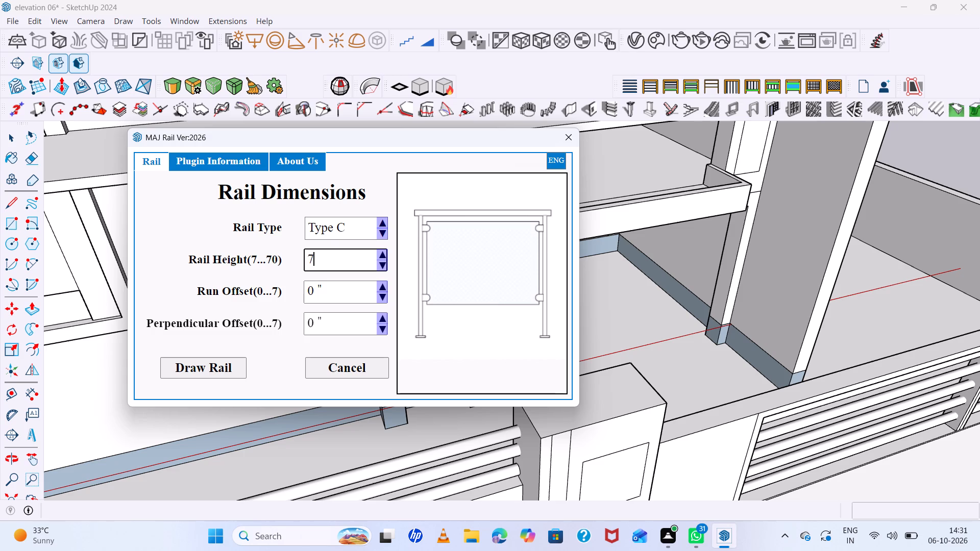
key("BackSpace")
type("20")
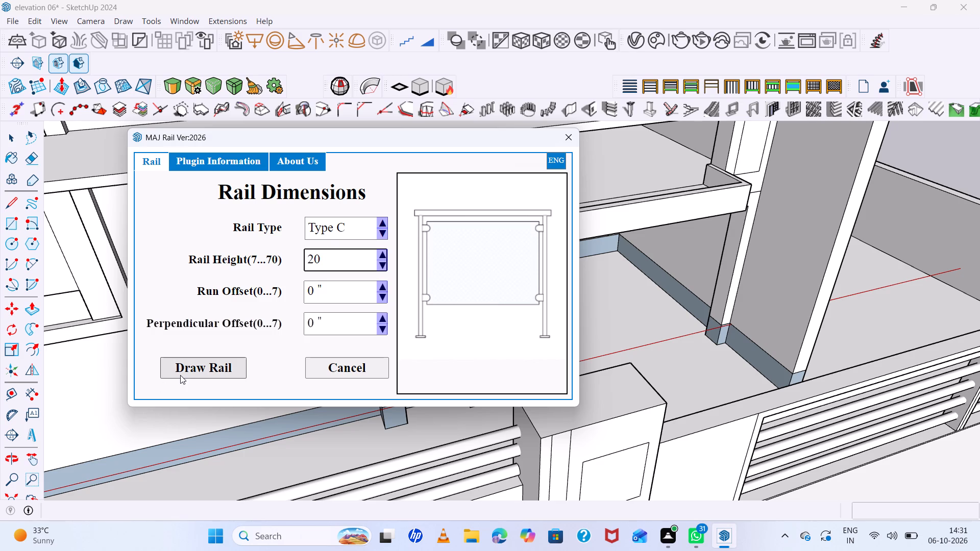
left_click(180, 375)
Place rail poles on the balcony parapet's left return, at its wall end and at the front-left corner, centred on the top.
scroll(329, 230, "up", 7)
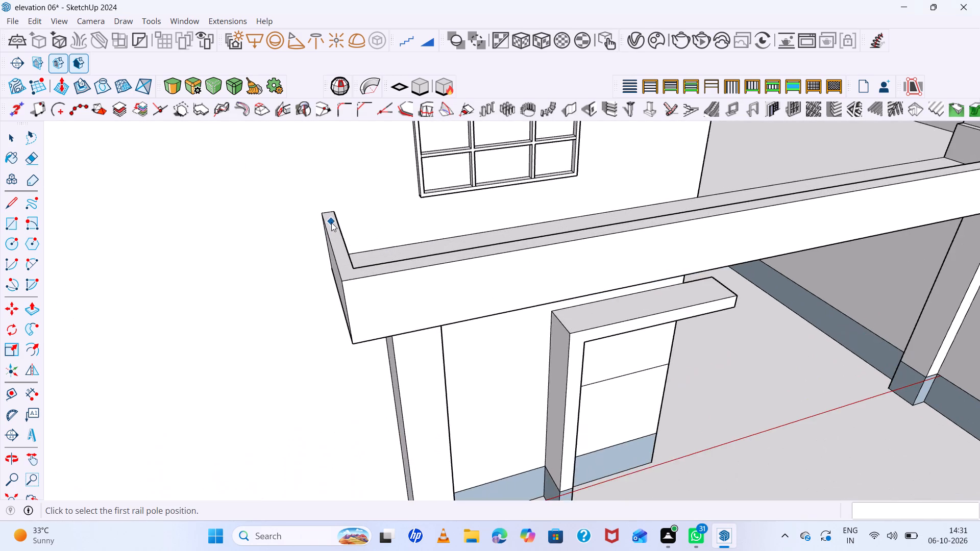
scroll(331, 220, "up", 7)
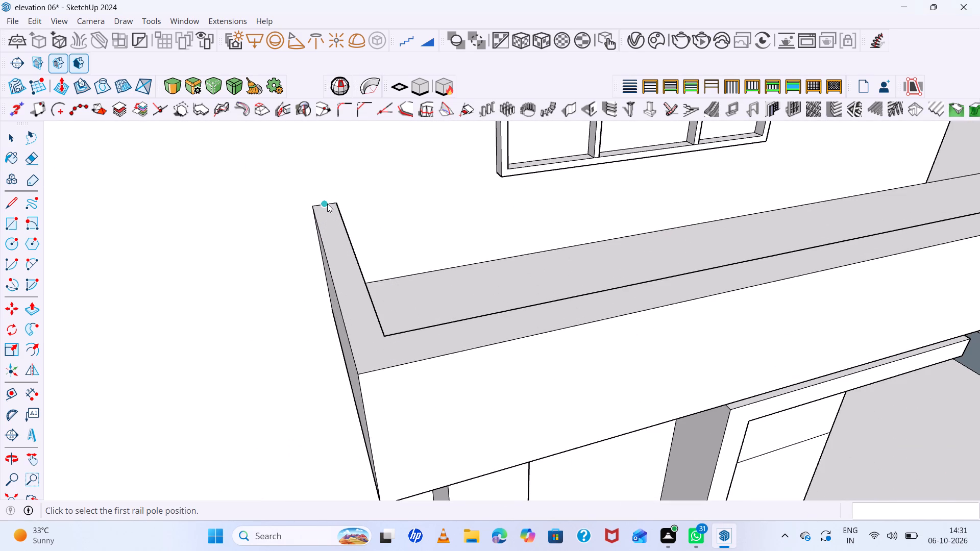
left_click(327, 205)
scroll(354, 322, "down", 7)
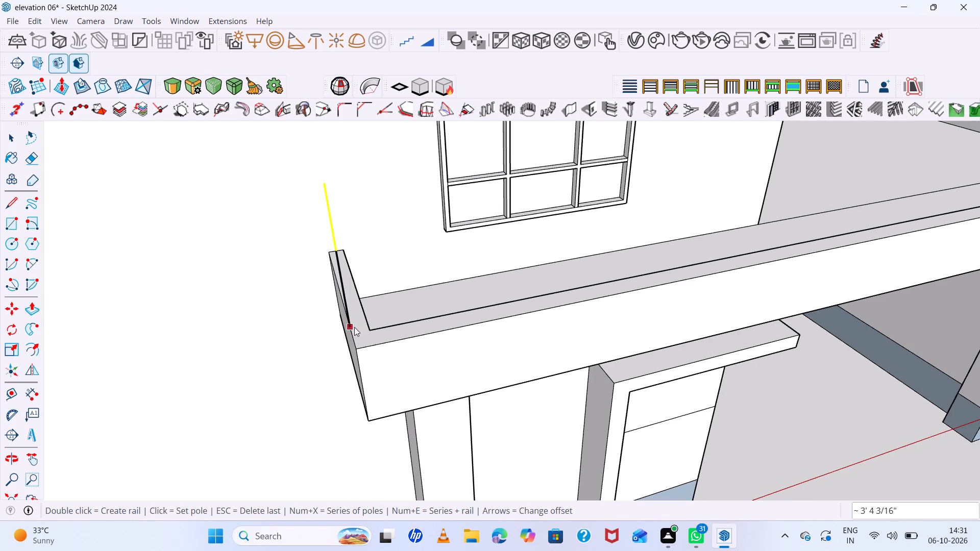
scroll(362, 335, "up", 3)
left_click(362, 335)
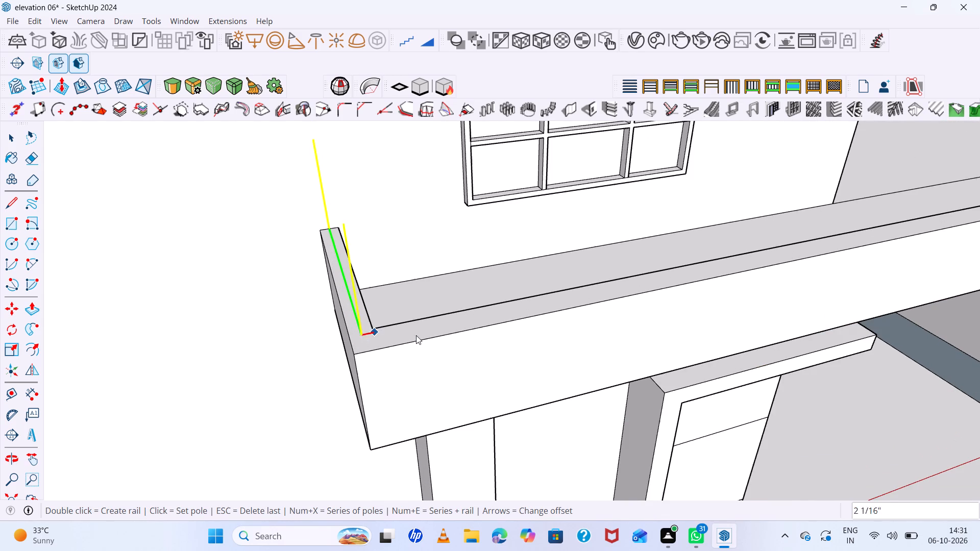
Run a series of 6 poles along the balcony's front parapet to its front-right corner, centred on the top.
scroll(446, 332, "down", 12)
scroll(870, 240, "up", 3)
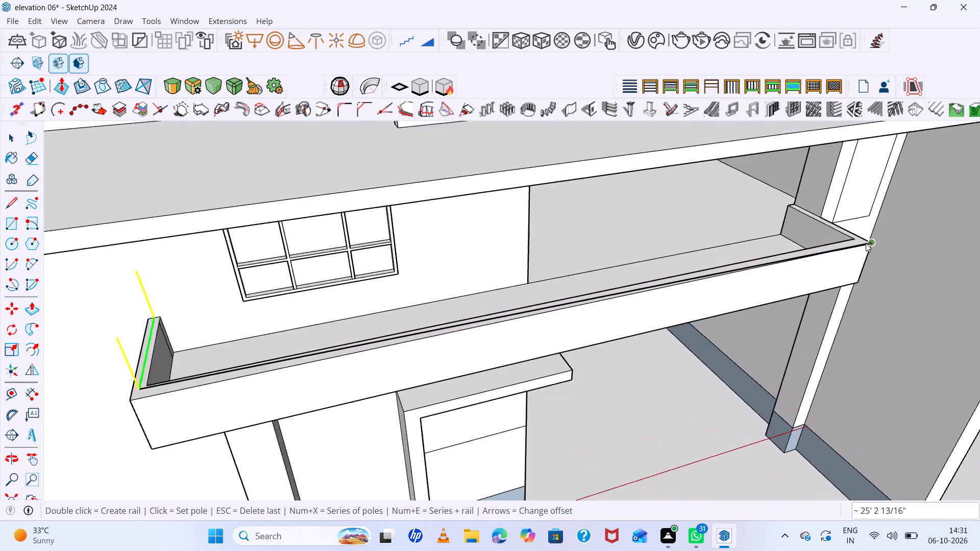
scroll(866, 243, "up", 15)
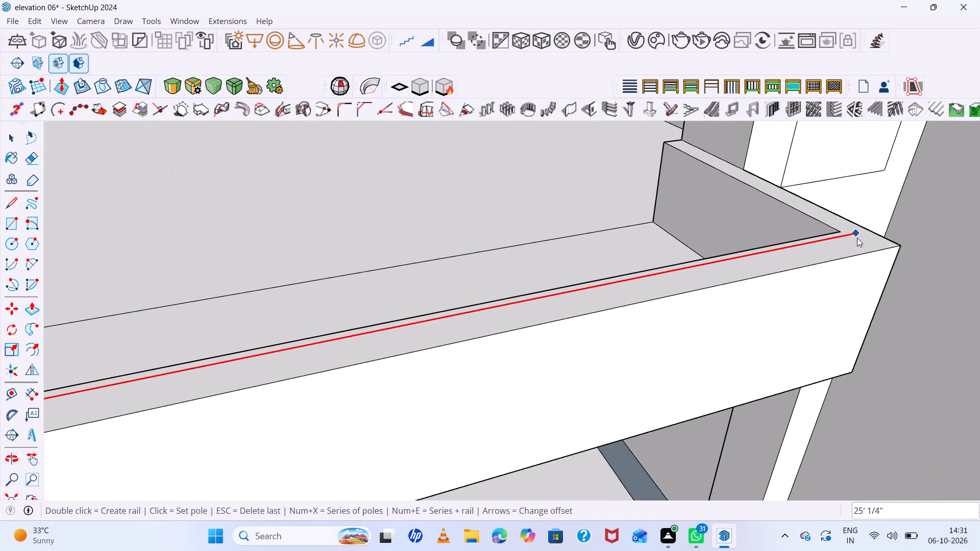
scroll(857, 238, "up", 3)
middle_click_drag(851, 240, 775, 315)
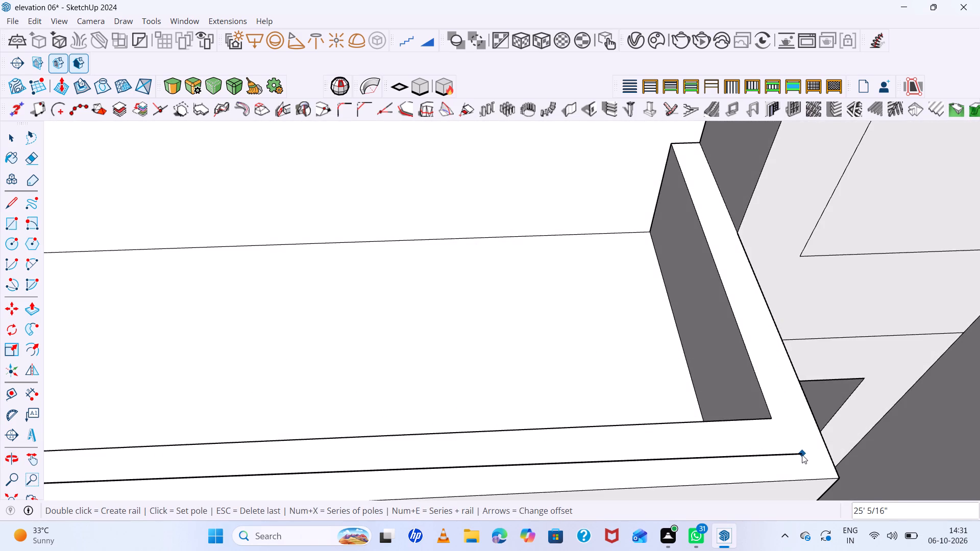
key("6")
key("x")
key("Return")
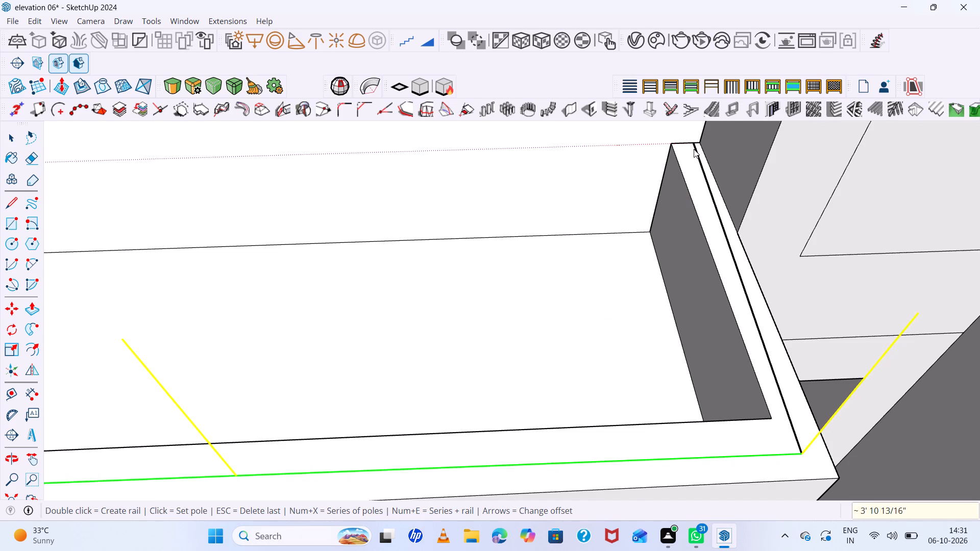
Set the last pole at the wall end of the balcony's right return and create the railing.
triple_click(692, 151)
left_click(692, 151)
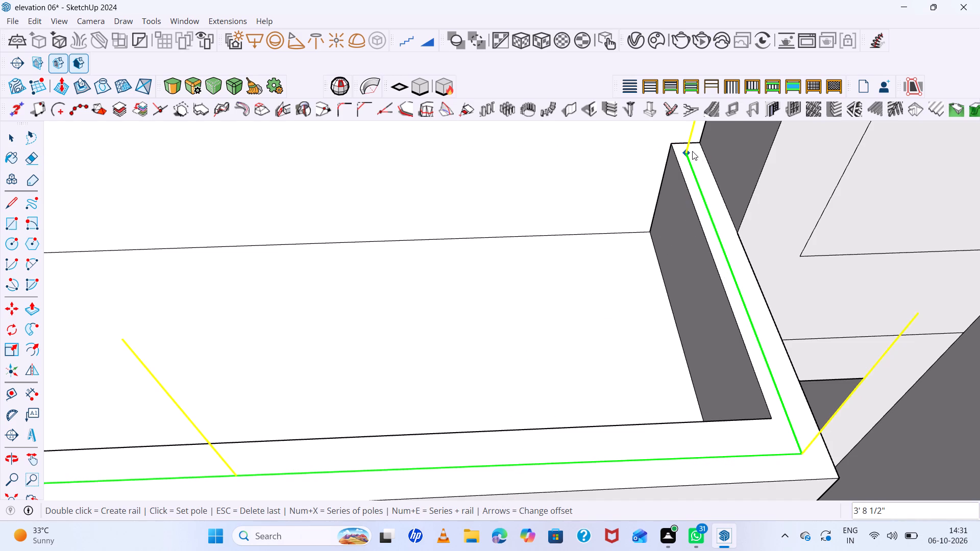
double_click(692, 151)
Examine the balcony railing from several angles and compare the house with the reference photo.
scroll(661, 181, "down", 10)
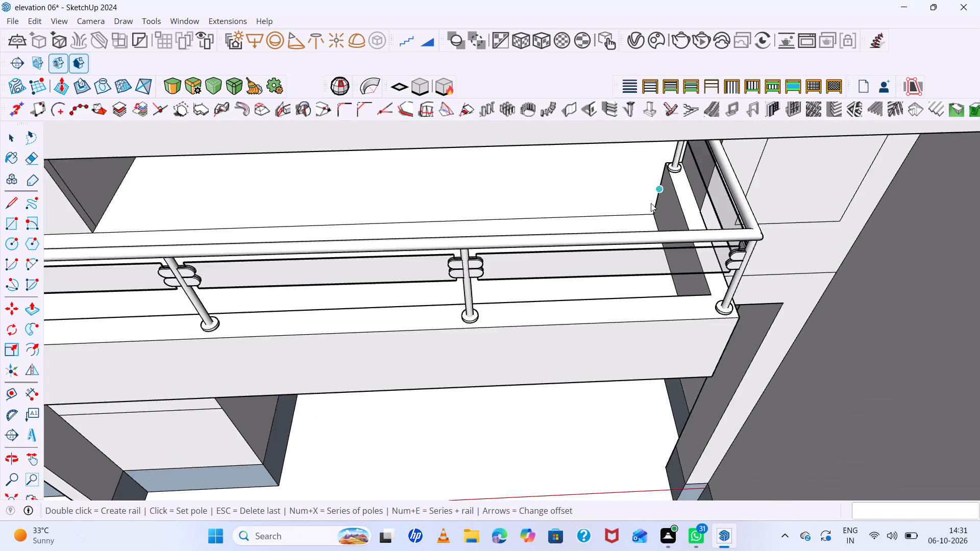
scroll(651, 203, "down", 4)
middle_click_drag(689, 231, 700, 157)
scroll(581, 186, "up", 7)
middle_click_drag(603, 204, 692, 170)
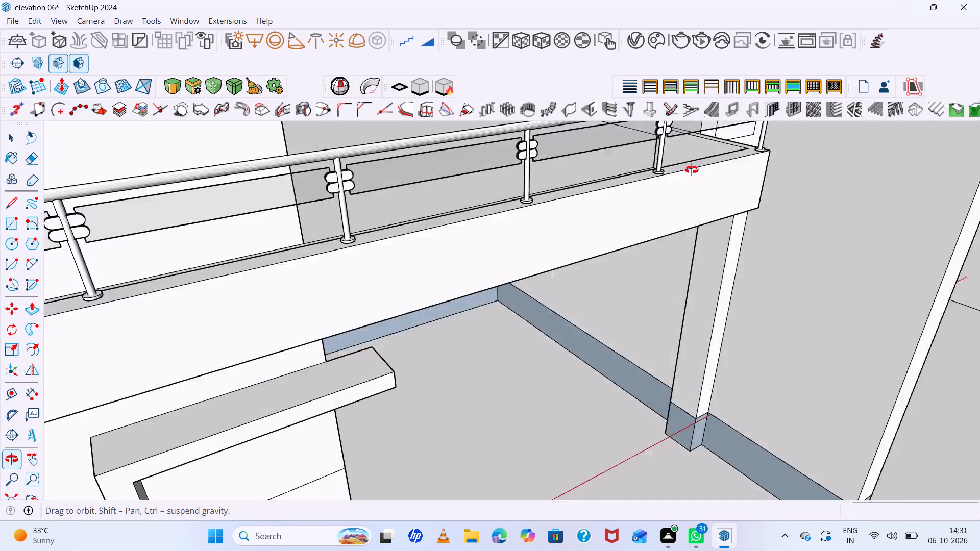
middle_click_drag(692, 170, 666, 167)
scroll(641, 175, "down", 15)
middle_click_drag(634, 241, 690, 212)
middle_click_drag(690, 205, 690, 198)
middle_click_drag(579, 103, 536, 90)
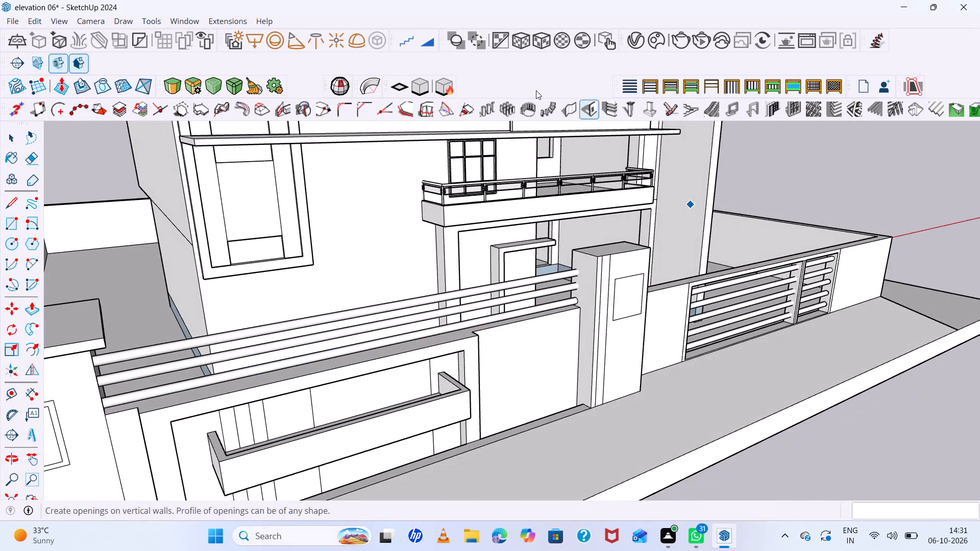
middle_click_drag(536, 90, 494, 81)
middle_click(494, 81)
scroll(531, 165, "up", 7)
middle_click_drag(605, 223, 270, 226)
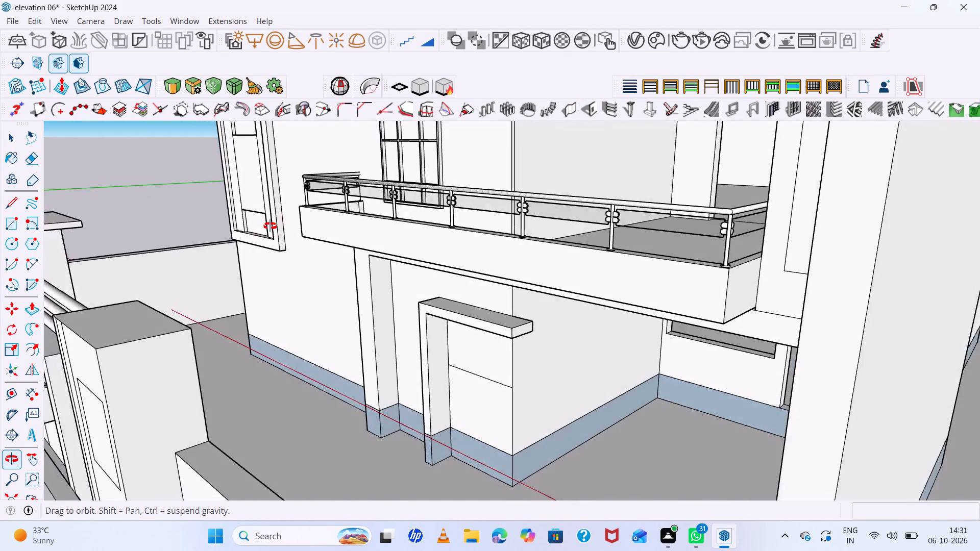
middle_click_drag(270, 226, 425, 207)
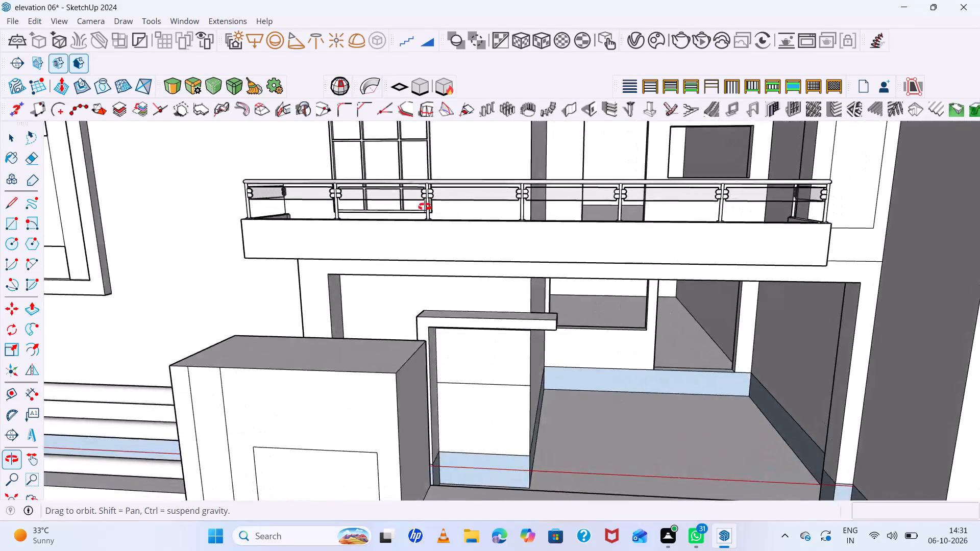
middle_click_drag(425, 207, 406, 213)
middle_click(406, 213)
scroll(416, 216, "down", 5)
middle_click_drag(496, 246, 519, 251)
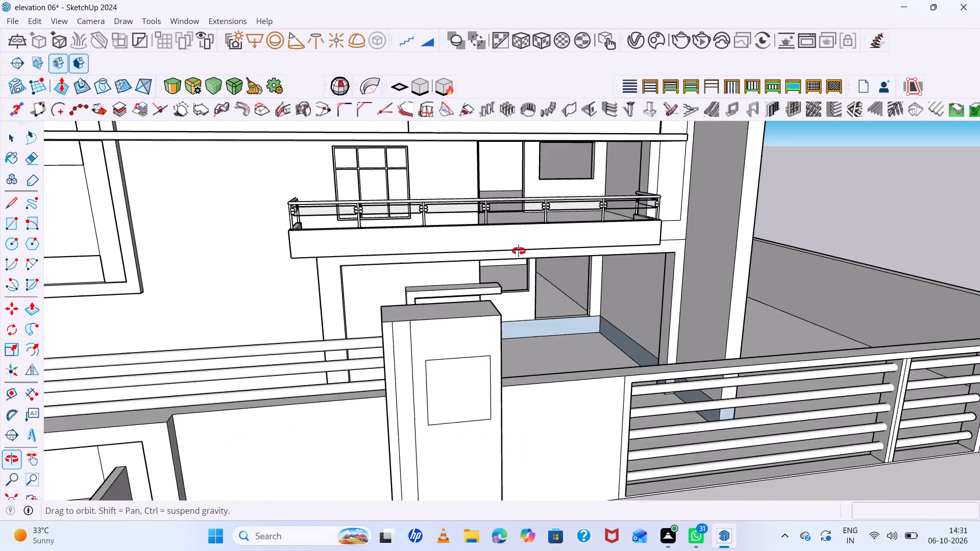
middle_click_drag(519, 251, 505, 251)
middle_click(505, 251)
scroll(530, 263, "down", 20)
scroll(530, 263, "down", 1)
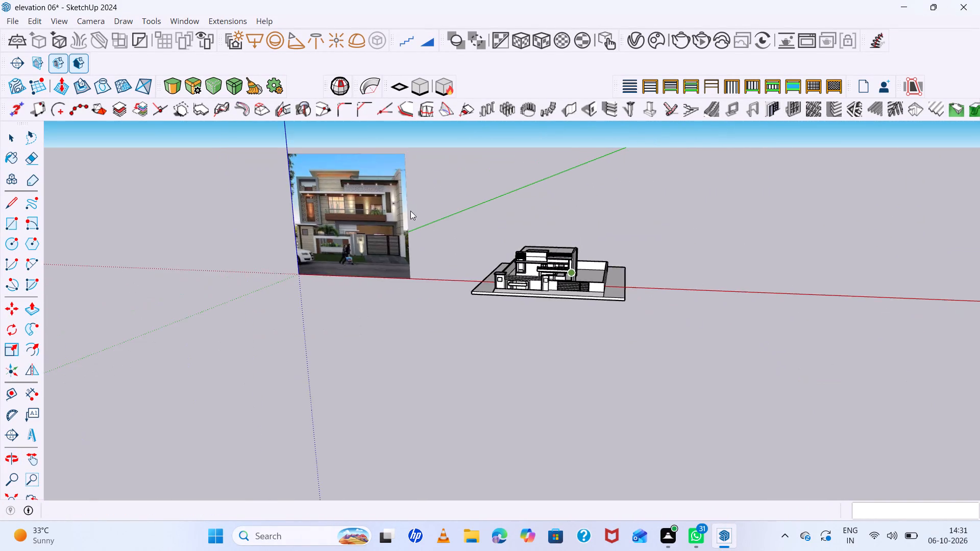
scroll(349, 193, "up", 12)
middle_click_drag(437, 254, 383, 252)
scroll(384, 237, "down", 7)
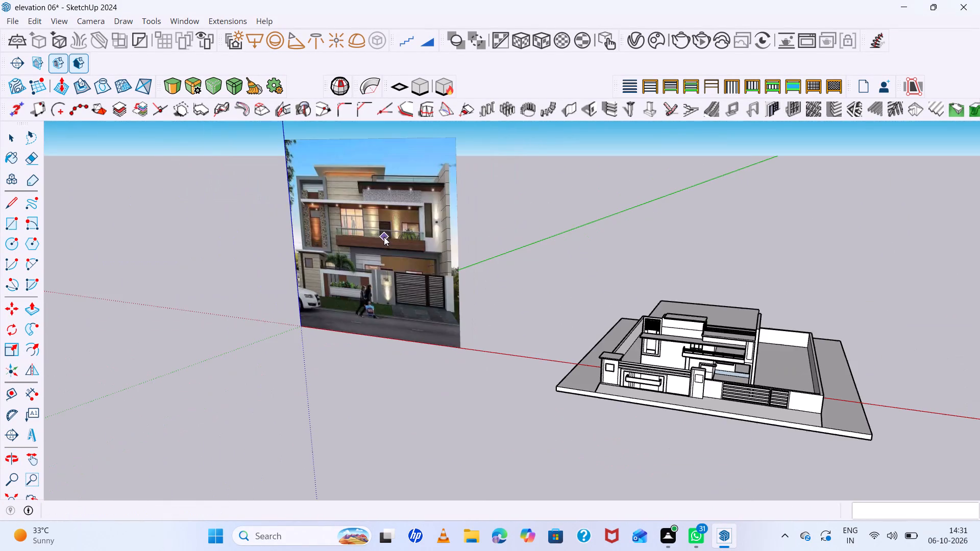
scroll(831, 400, "up", 12)
middle_click_drag(688, 345, 734, 342)
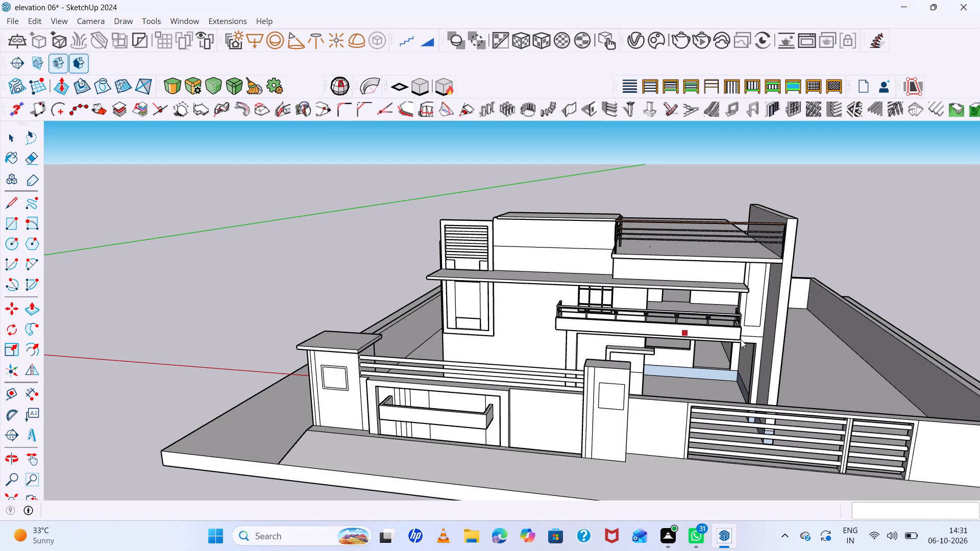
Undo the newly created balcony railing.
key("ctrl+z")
Set the MajRail rail height to 30" for the Type C railing and start drawing the rail.
scroll(540, 289, "up", 17)
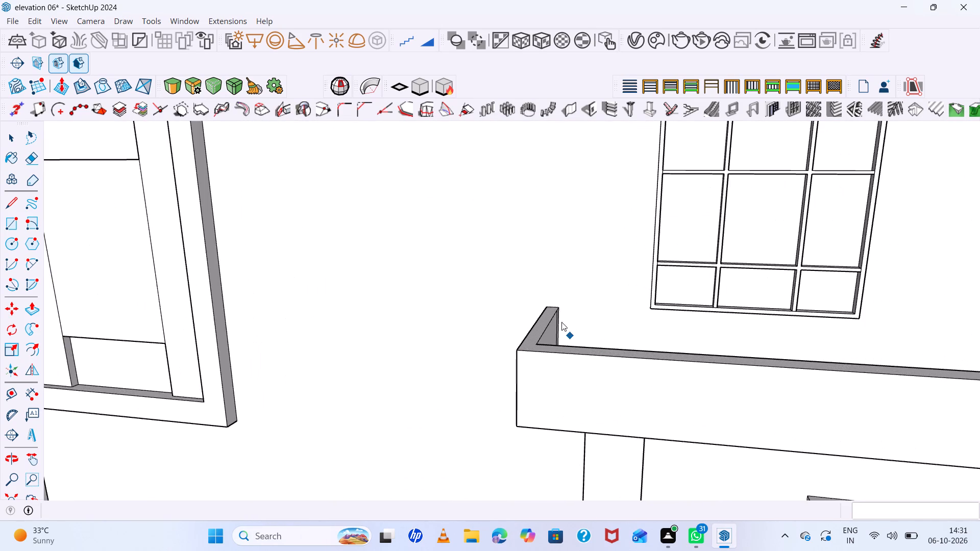
scroll(553, 316, "up", 6)
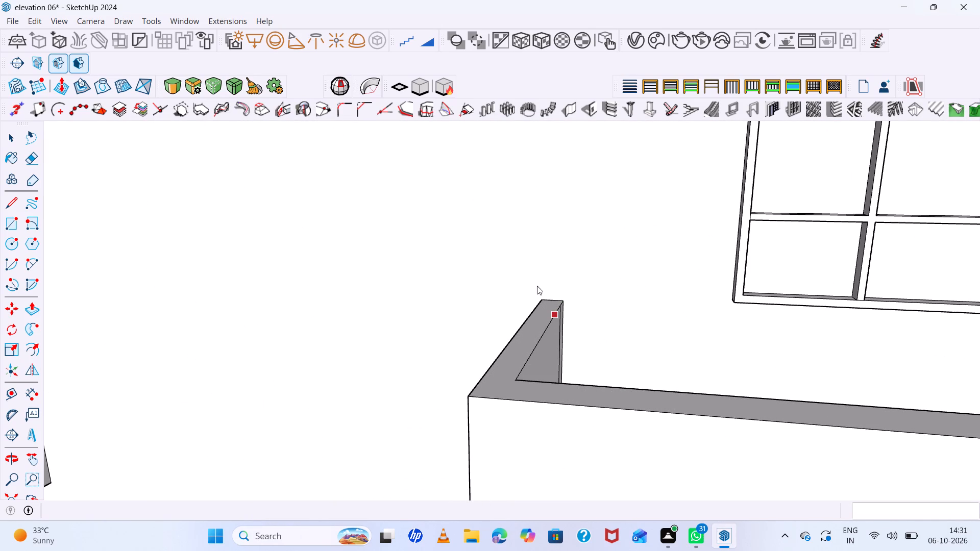
left_click(226, 24)
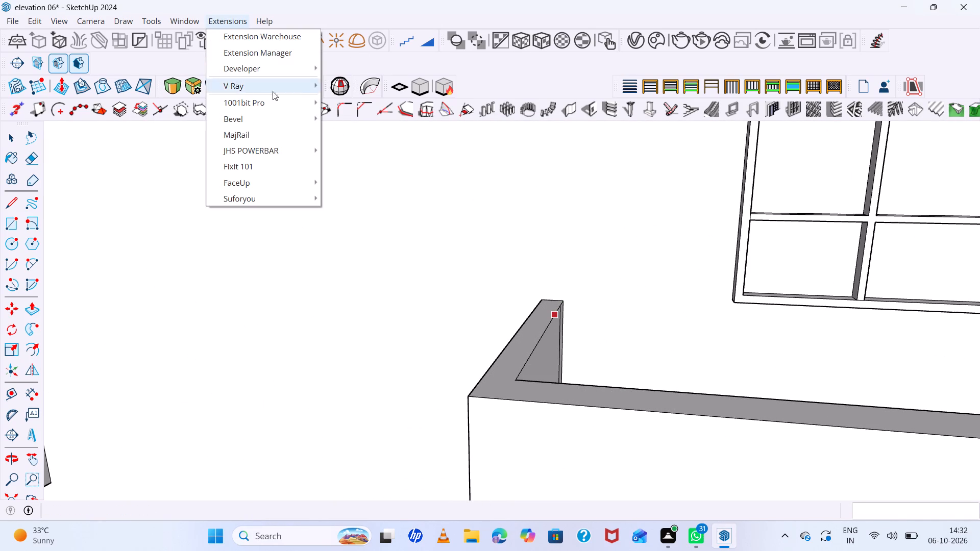
left_click(272, 134)
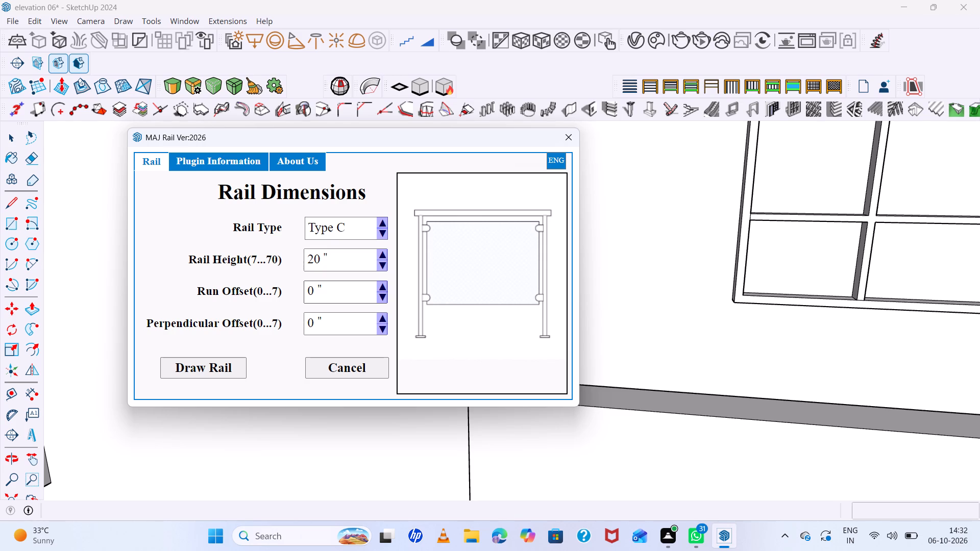
double_click(327, 256)
left_click(338, 258)
key("BackSpace")
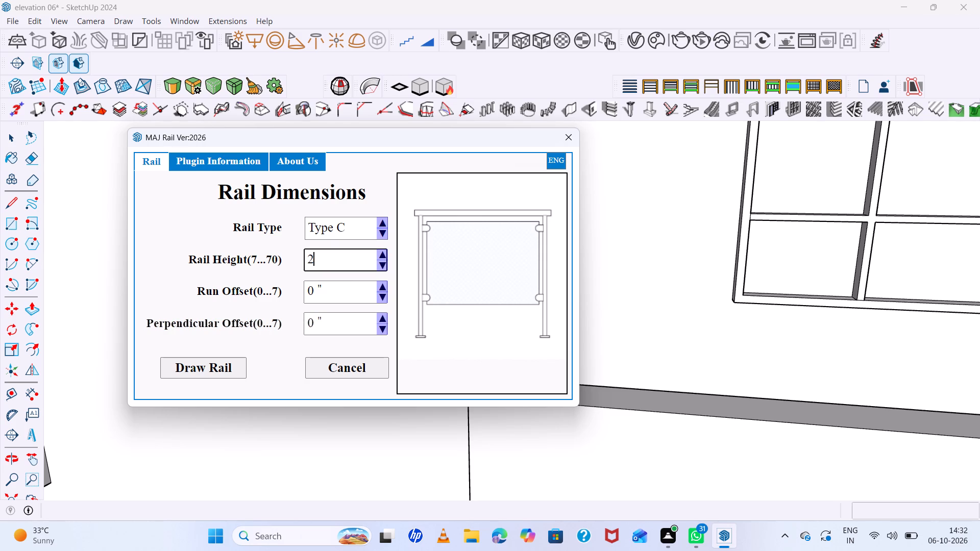
key("BackSpace")
type("30")
double_click(213, 366)
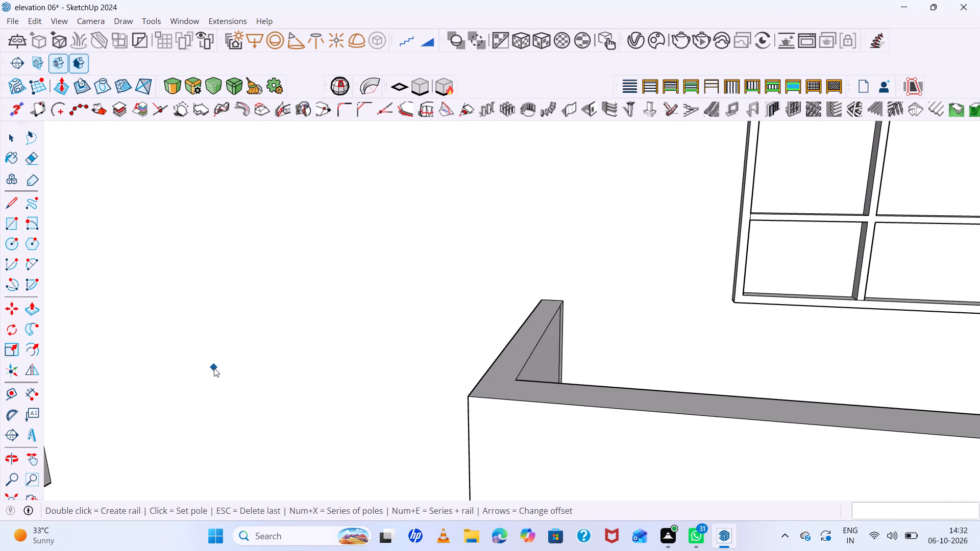
key("Escape")
Place rail poles on the balcony parapet's left return, at its wall end and at the front-left corner.
scroll(552, 301, "up", 3)
left_click(549, 297)
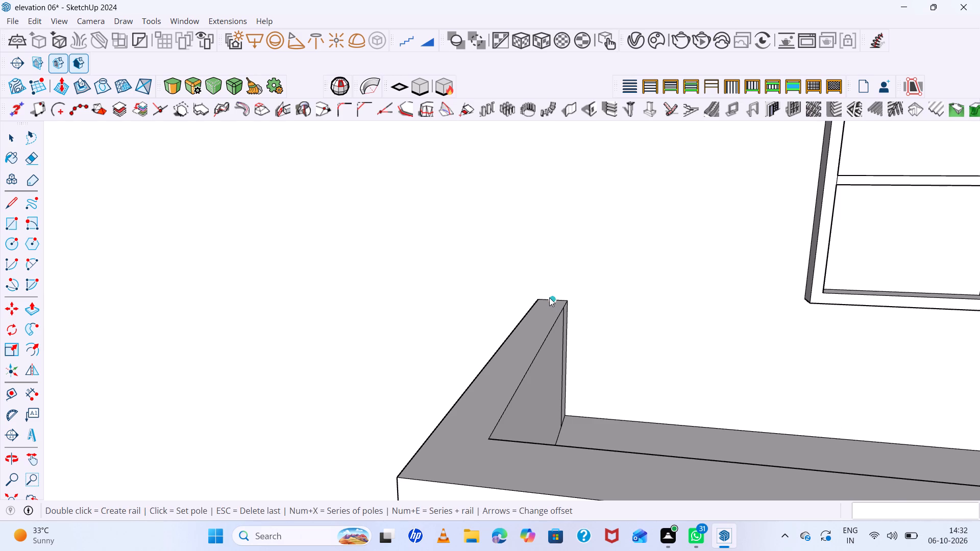
scroll(506, 348, "down", 6)
scroll(486, 395, "up", 4)
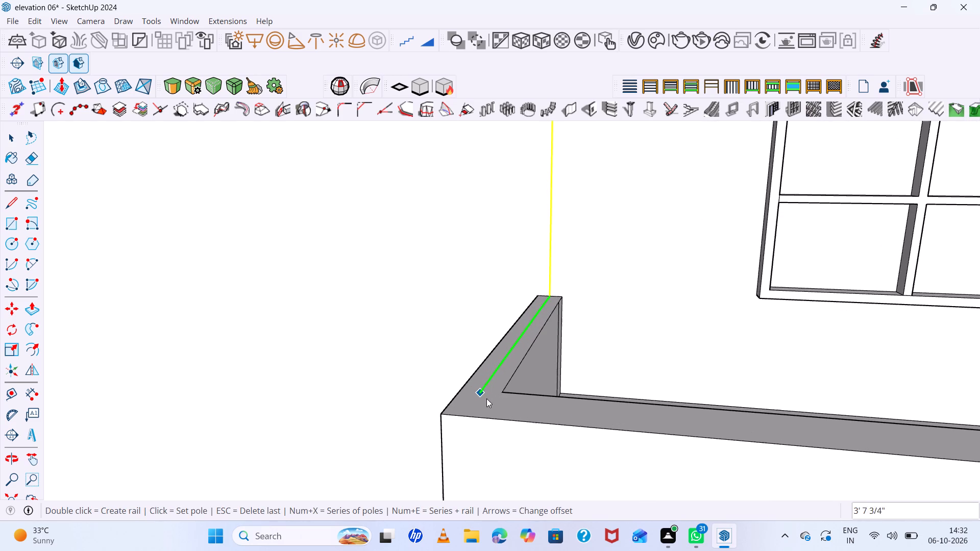
left_click(477, 398)
Place a single rail pole at the parapet's front-right corner, spanning the whole front without intermediate poles.
scroll(408, 364, "down", 15)
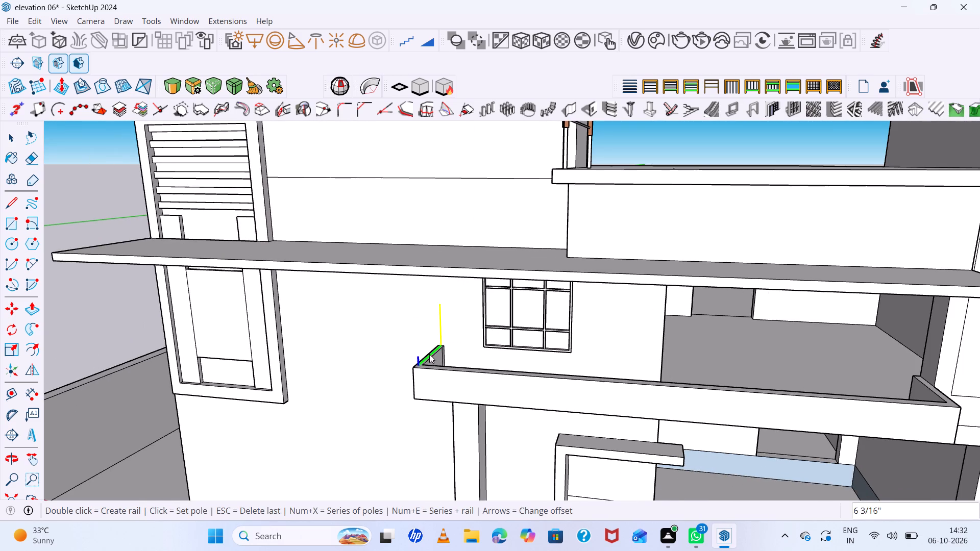
scroll(695, 385, "down", 5)
scroll(688, 374, "up", 7)
scroll(761, 361, "down", 7)
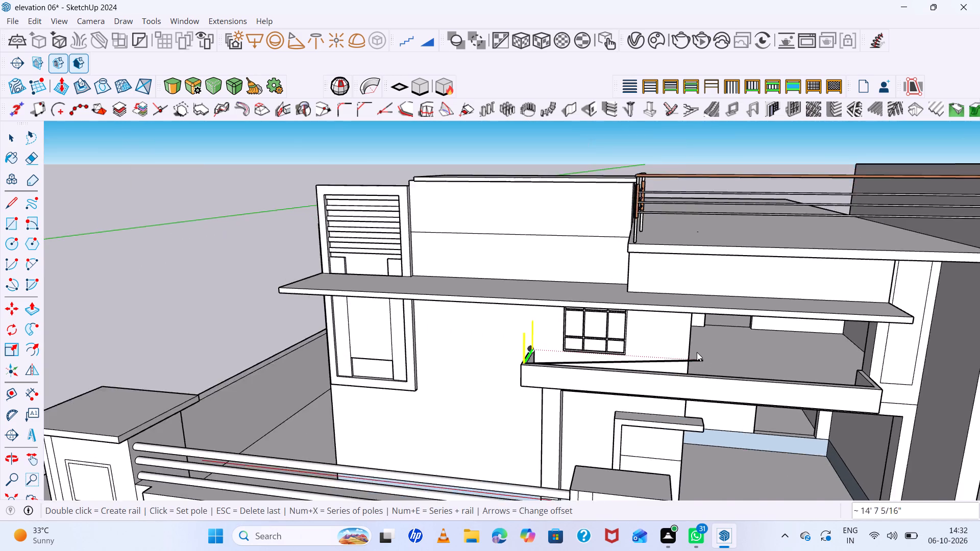
scroll(697, 352, "down", 4)
scroll(837, 374, "up", 18)
scroll(794, 375, "up", 6)
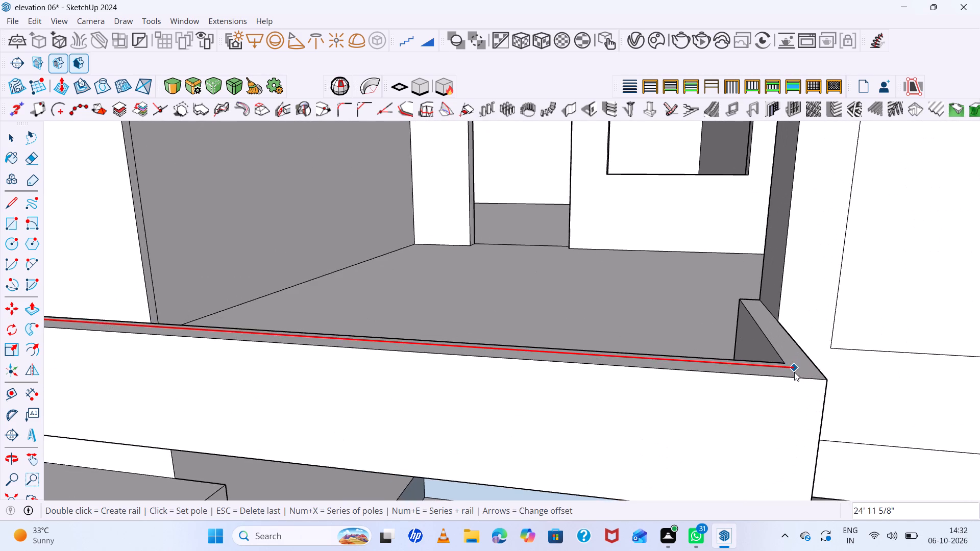
middle_click_drag(794, 372, 806, 414)
left_click(802, 411)
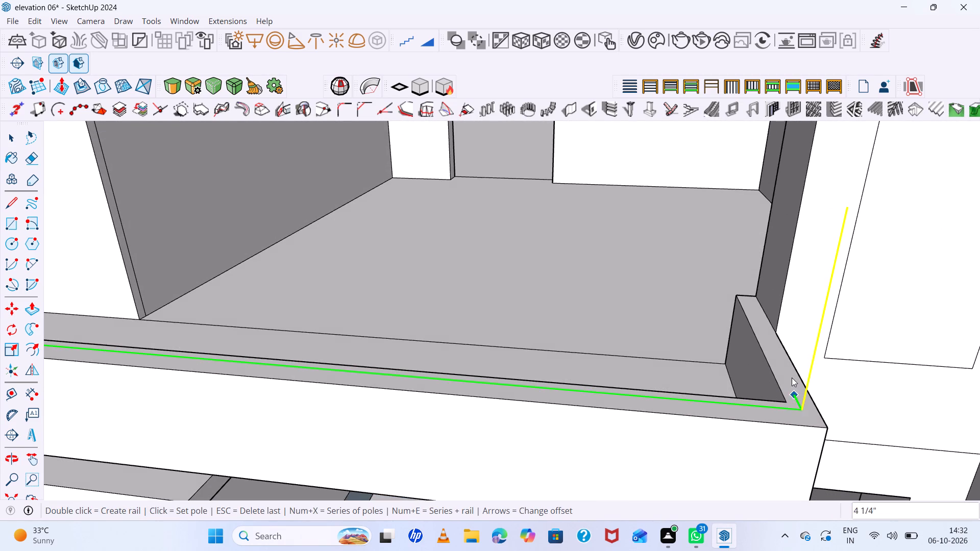
Set the last pole at the wall end of the parapet's right return and create the railing.
scroll(751, 298, "up", 6)
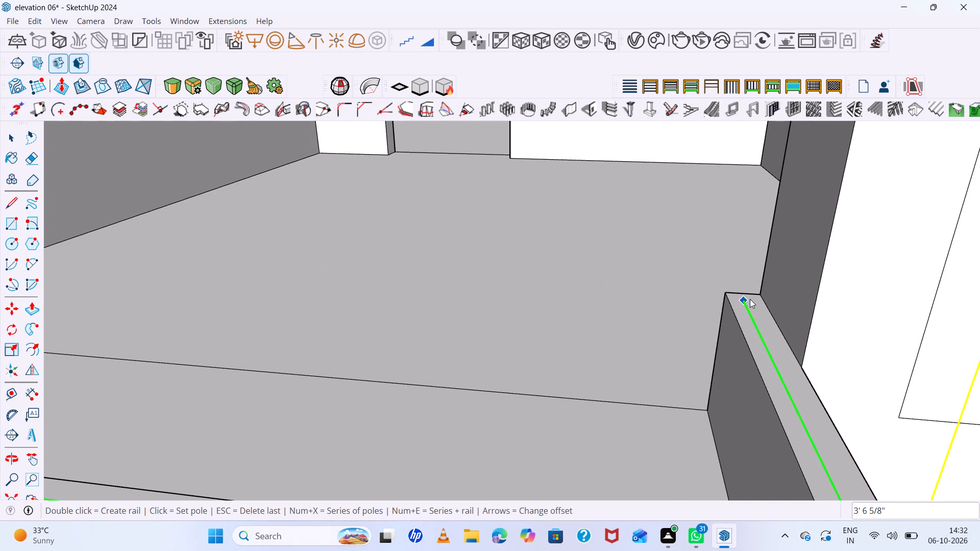
triple_click(749, 299)
double_click(749, 299)
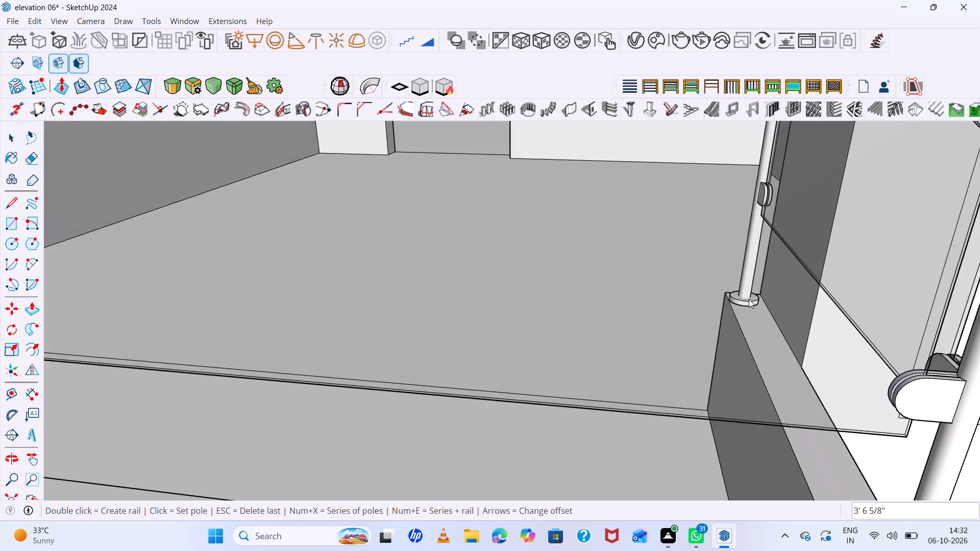
Examine the new balcony railing and compare the house front with the reference photo.
scroll(720, 299, "down", 14)
scroll(718, 306, "down", 15)
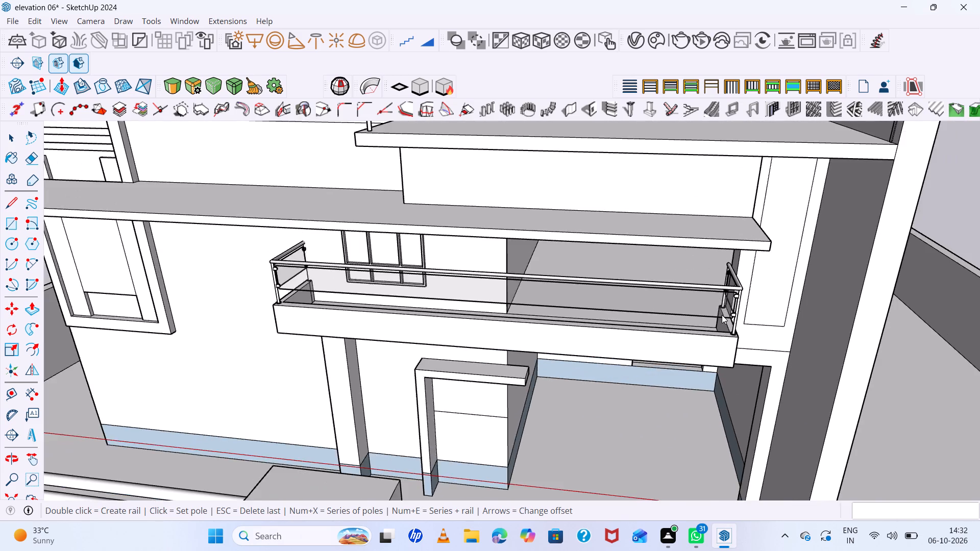
scroll(717, 318, "down", 6)
middle_click_drag(727, 320, 646, 217)
middle_click_drag(645, 217, 641, 217)
scroll(599, 269, "up", 8)
middle_click_drag(590, 306, 686, 317)
scroll(563, 271, "down", 20)
scroll(563, 271, "down", 3)
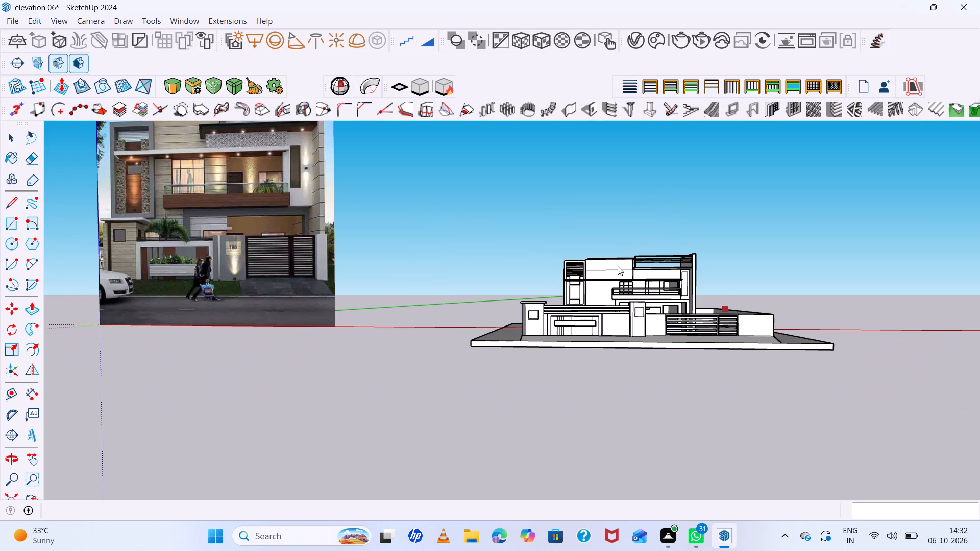
key("space")
scroll(322, 192, "down", 7)
scroll(291, 160, "up", 3)
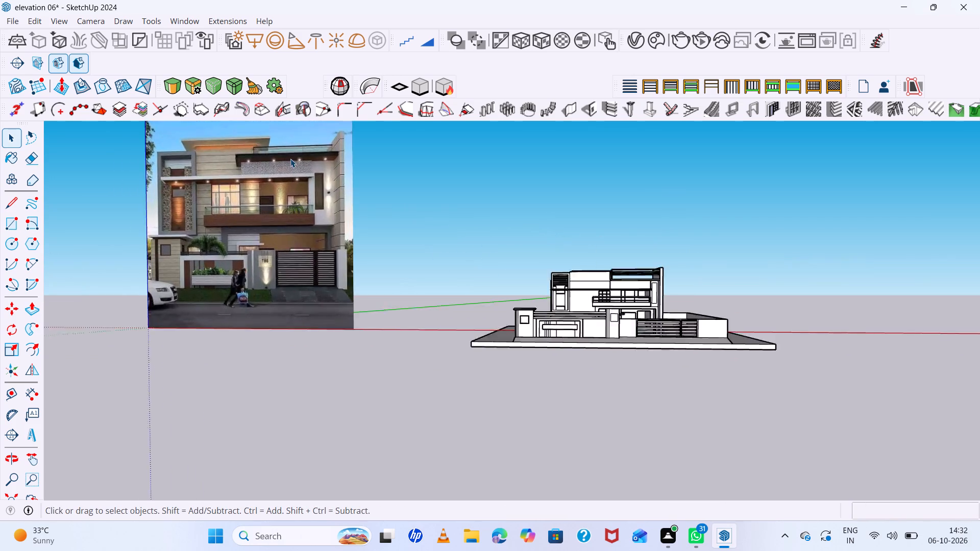
Examine the house front, boundary wall and balcony from several angles and compare them with the reference photo.
scroll(290, 159, "up", 10)
middle_click_drag(395, 205, 571, 226)
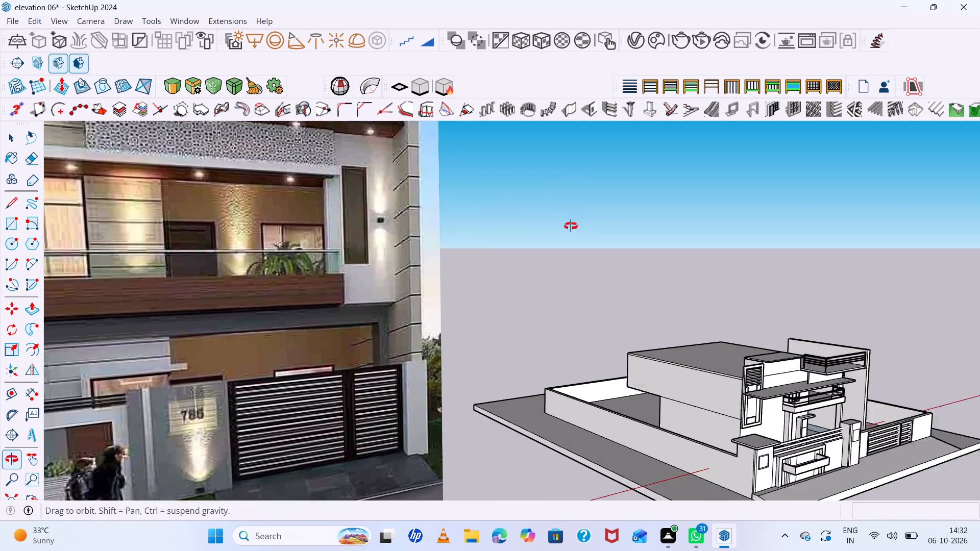
middle_click_drag(571, 226, 291, 267)
scroll(300, 240, "down", 8)
scroll(349, 235, "down", 7)
scroll(482, 322, "up", 7)
scroll(523, 307, "up", 5)
middle_click_drag(506, 314, 578, 306)
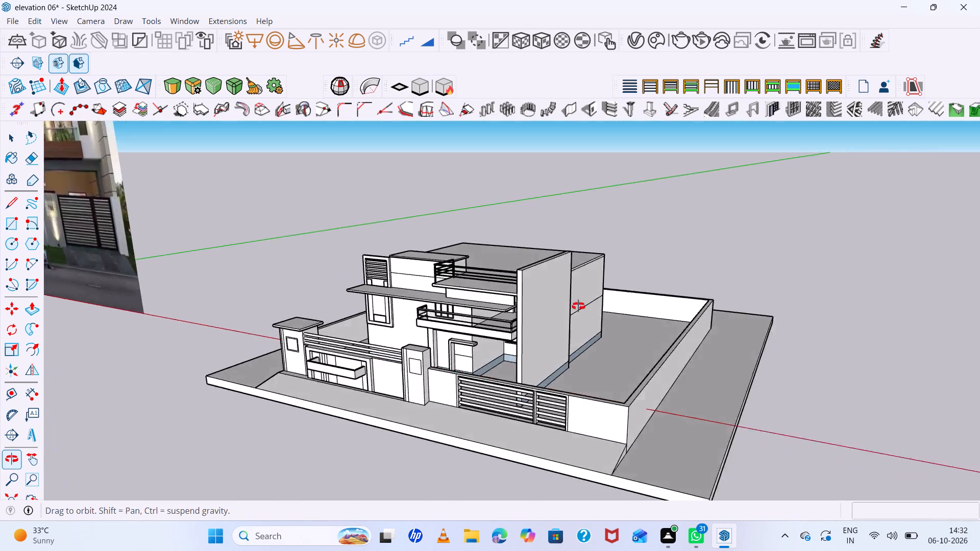
middle_click_drag(578, 306, 627, 266)
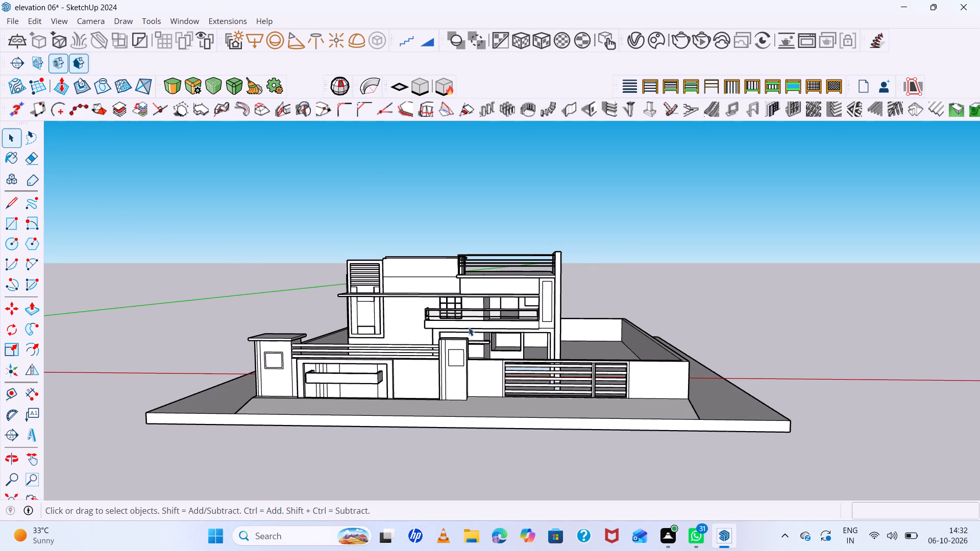
scroll(541, 296, "up", 6)
middle_click_drag(546, 299, 589, 298)
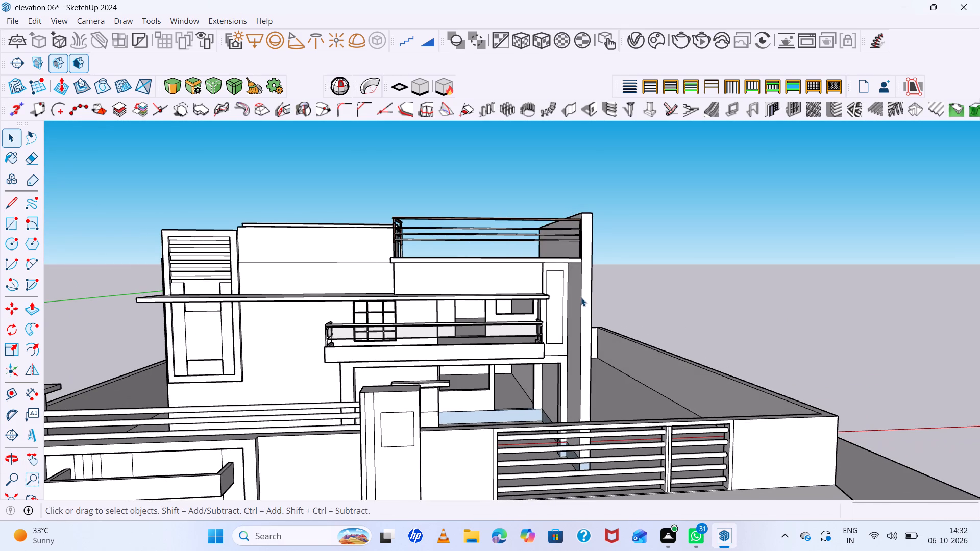
scroll(619, 348, "up", 1)
scroll(594, 336, "down", 7)
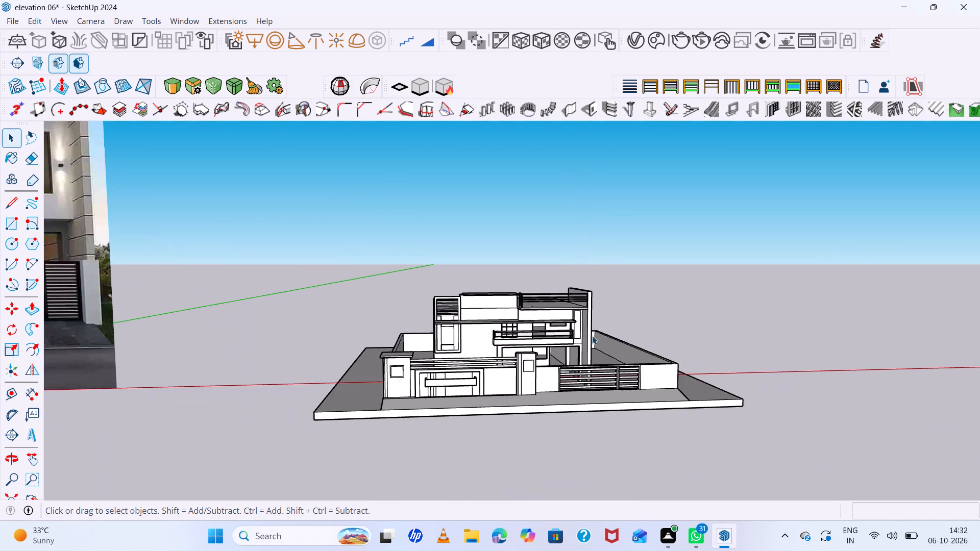
scroll(590, 336, "down", 4)
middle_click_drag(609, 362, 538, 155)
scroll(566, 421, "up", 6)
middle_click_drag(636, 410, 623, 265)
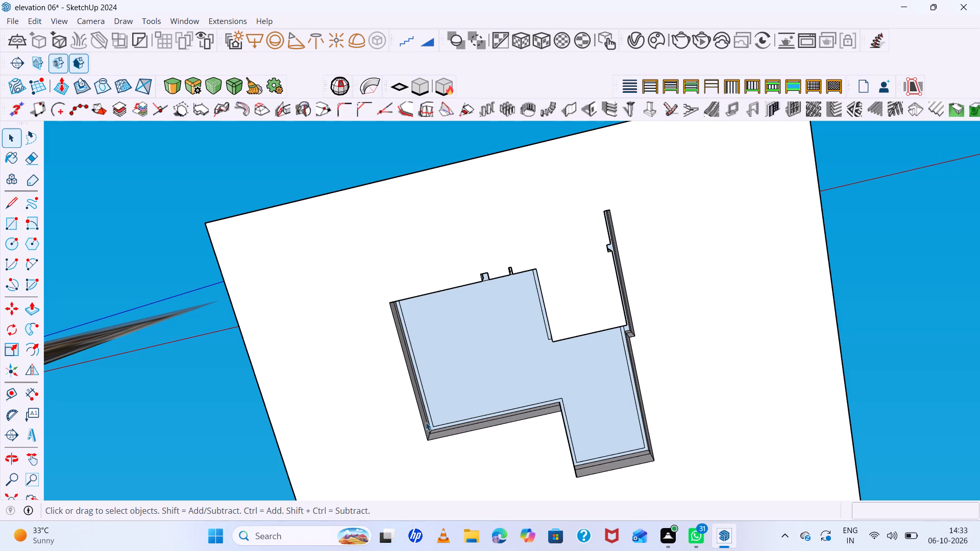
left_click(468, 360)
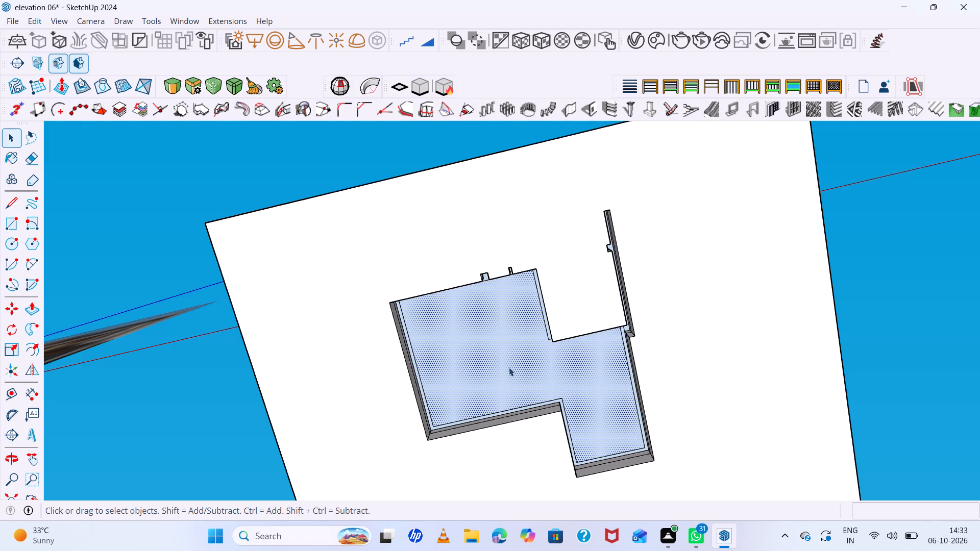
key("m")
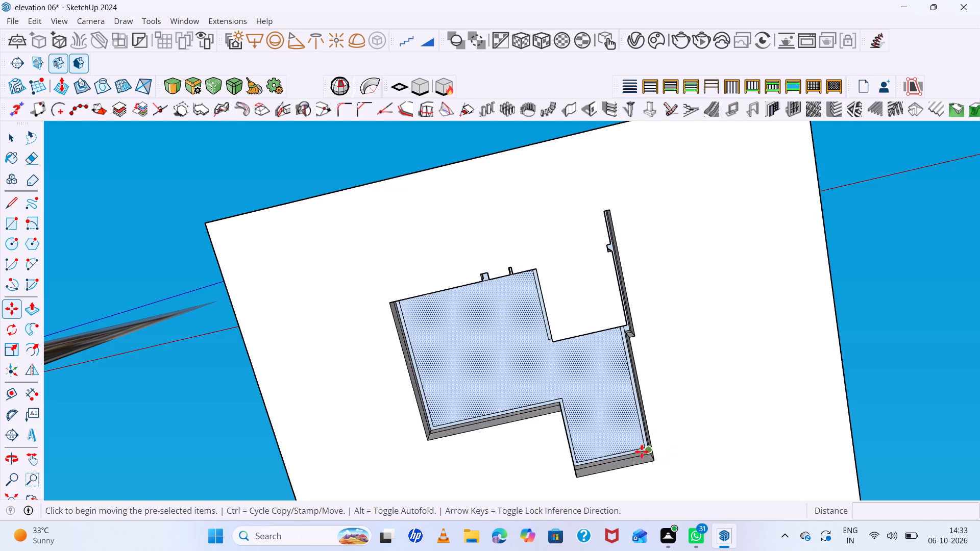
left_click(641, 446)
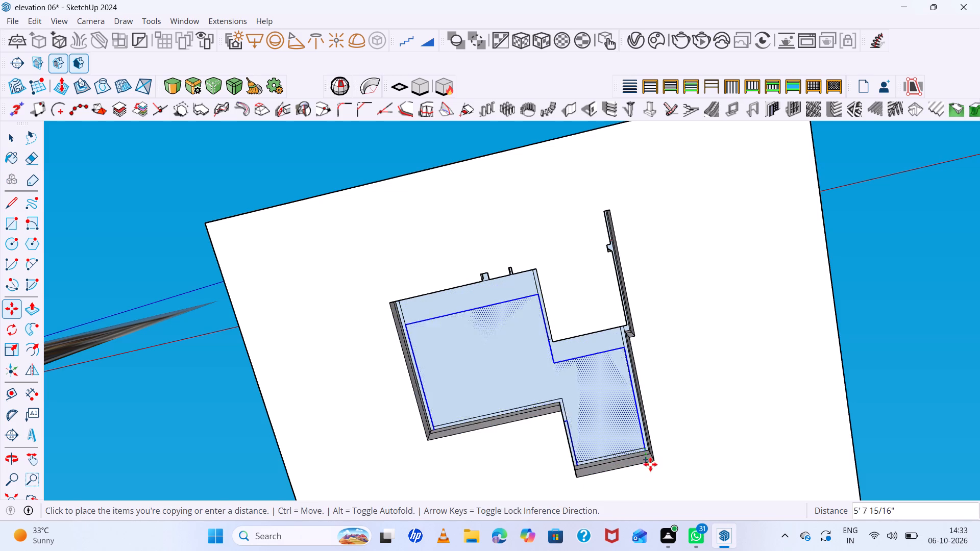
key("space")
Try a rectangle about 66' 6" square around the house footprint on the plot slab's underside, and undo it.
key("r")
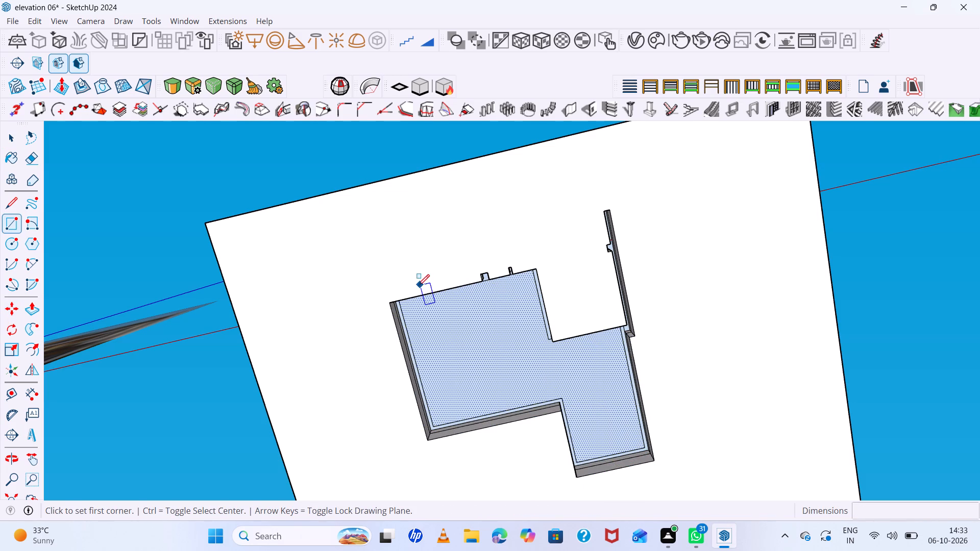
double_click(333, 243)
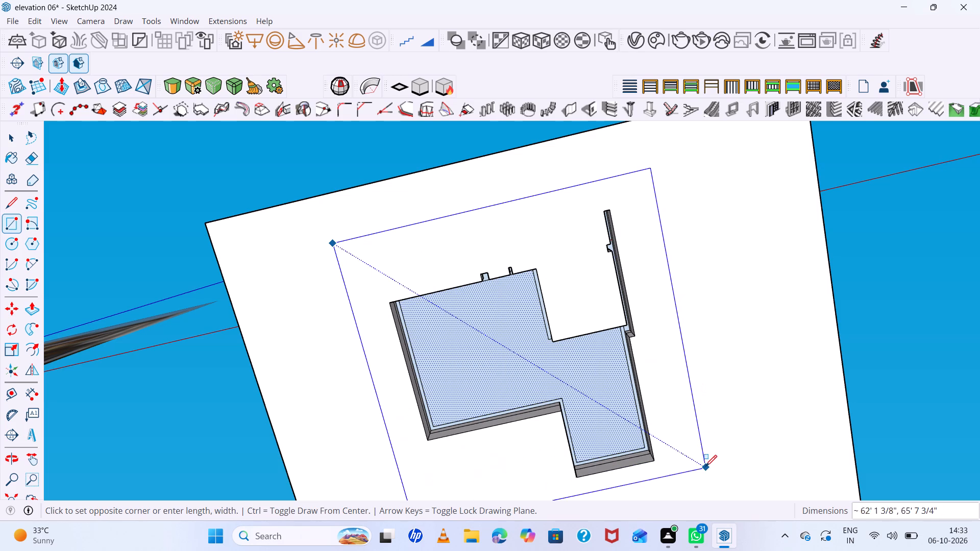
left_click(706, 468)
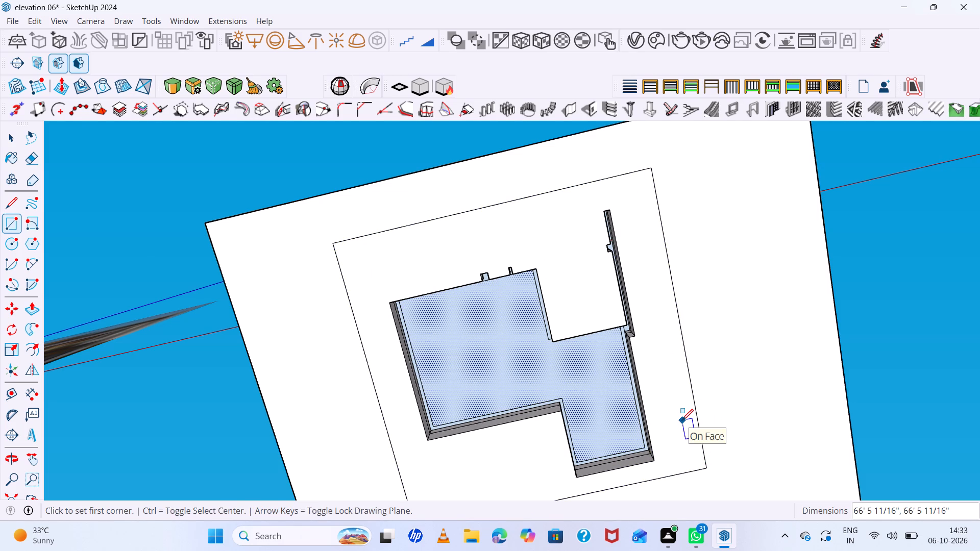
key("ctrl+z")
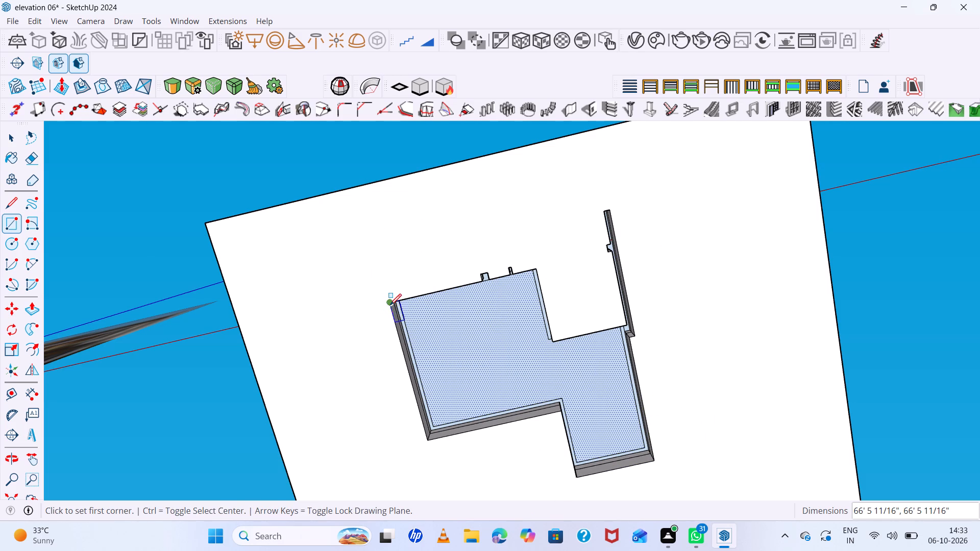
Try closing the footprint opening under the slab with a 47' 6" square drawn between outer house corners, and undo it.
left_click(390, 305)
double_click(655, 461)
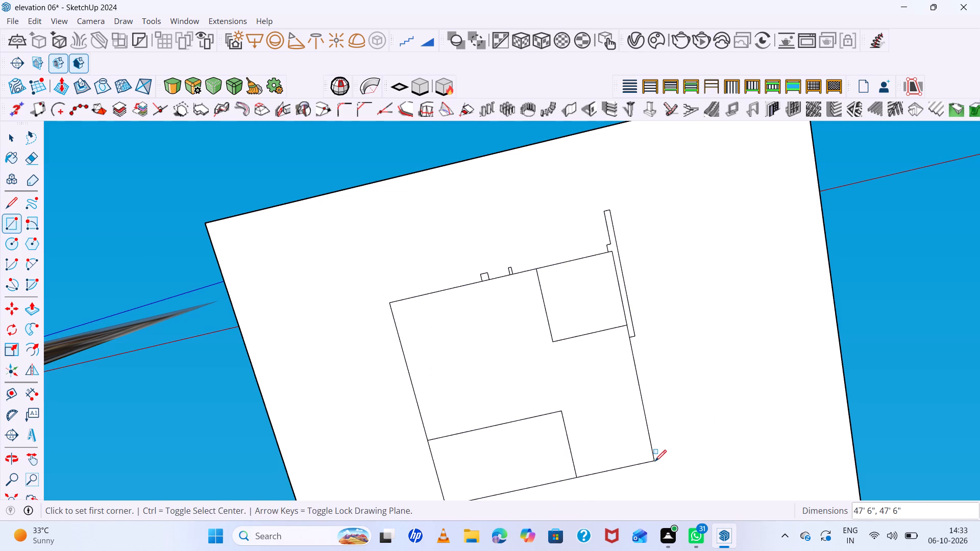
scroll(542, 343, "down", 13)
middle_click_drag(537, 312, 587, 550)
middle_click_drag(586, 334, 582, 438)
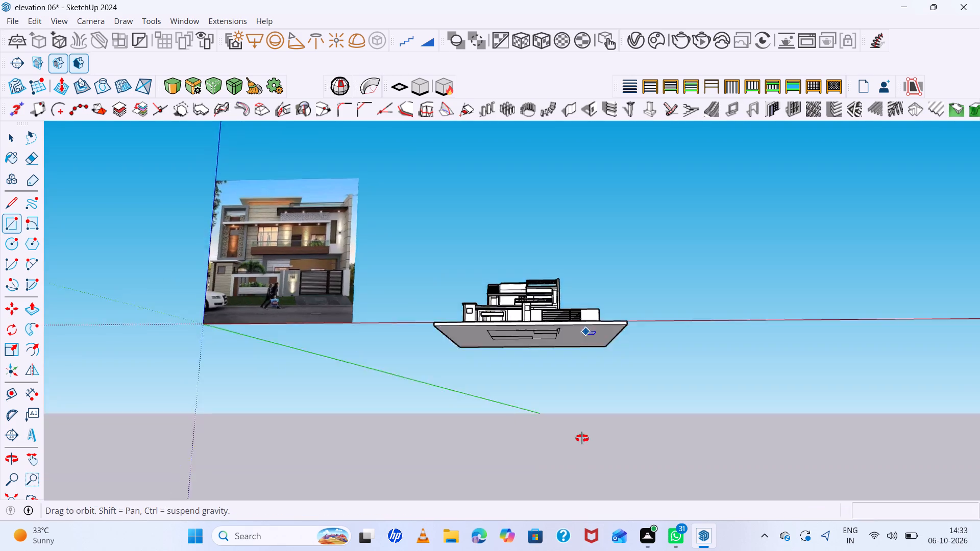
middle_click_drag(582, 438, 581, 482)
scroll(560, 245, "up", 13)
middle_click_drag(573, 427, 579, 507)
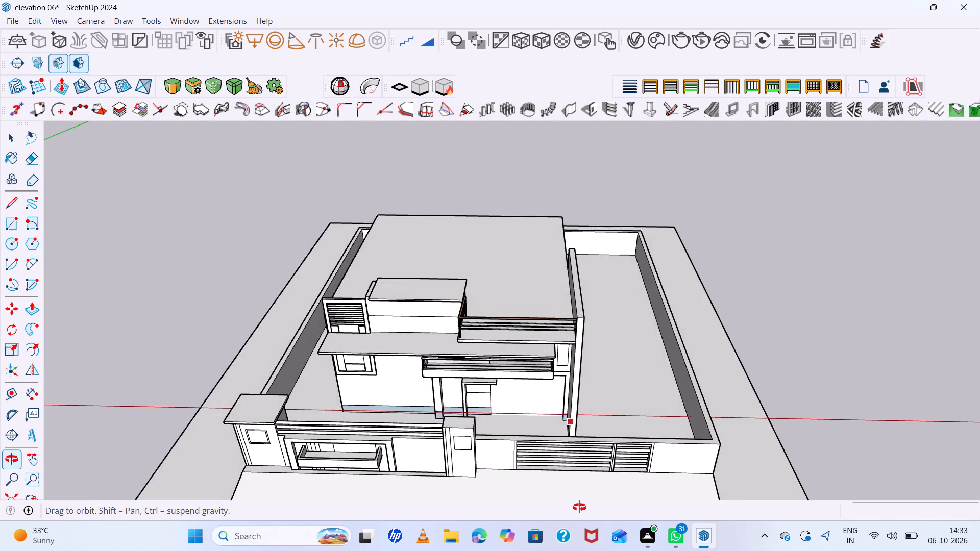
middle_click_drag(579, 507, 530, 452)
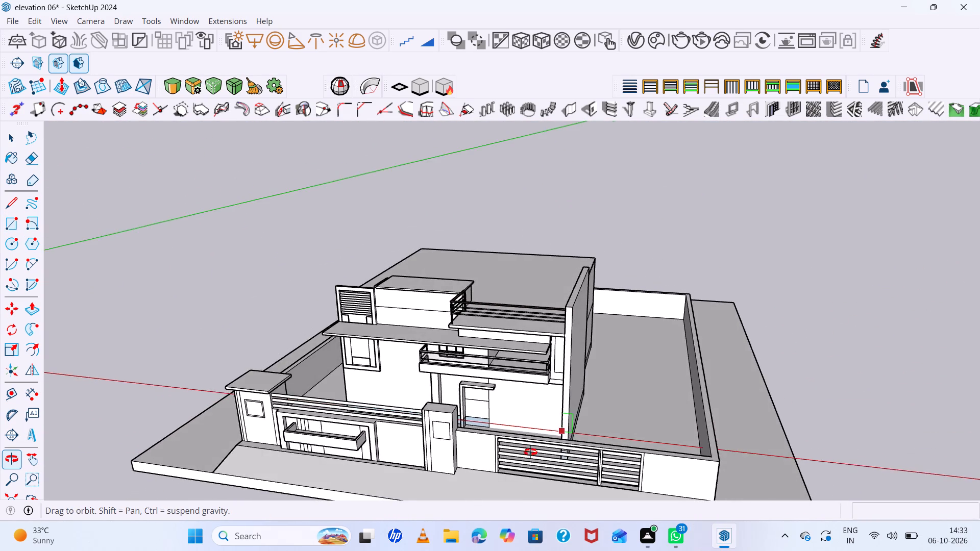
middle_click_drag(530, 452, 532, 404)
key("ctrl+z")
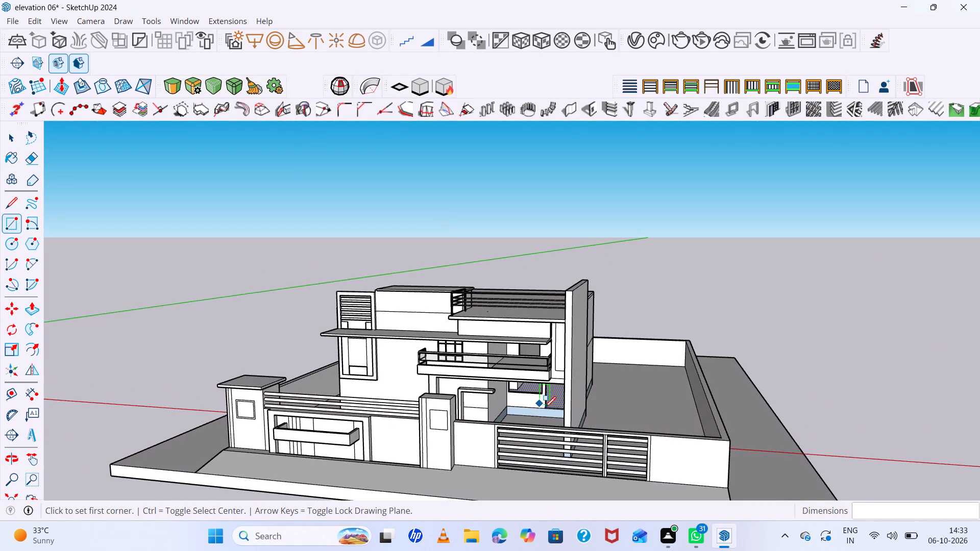
Examine the balcony, porch openings and roof terrace railing, comparing the upper facade with the reference photo.
scroll(545, 412, "up", 5)
middle_click_drag(576, 432, 579, 386)
scroll(568, 375, "up", 3)
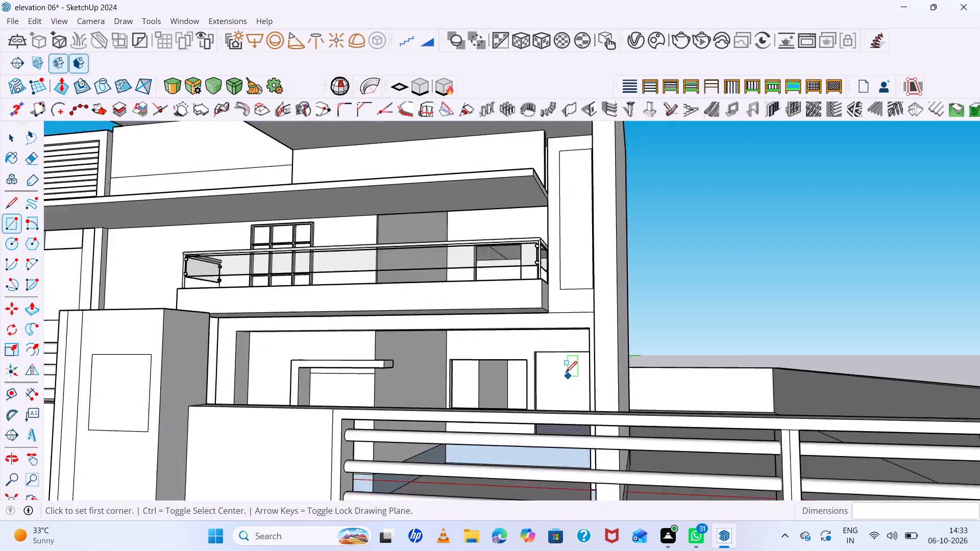
scroll(566, 372, "up", 4)
scroll(607, 355, "down", 16)
middle_click_drag(640, 379, 679, 449)
scroll(679, 449, "up", 8)
middle_click_drag(623, 393, 709, 389)
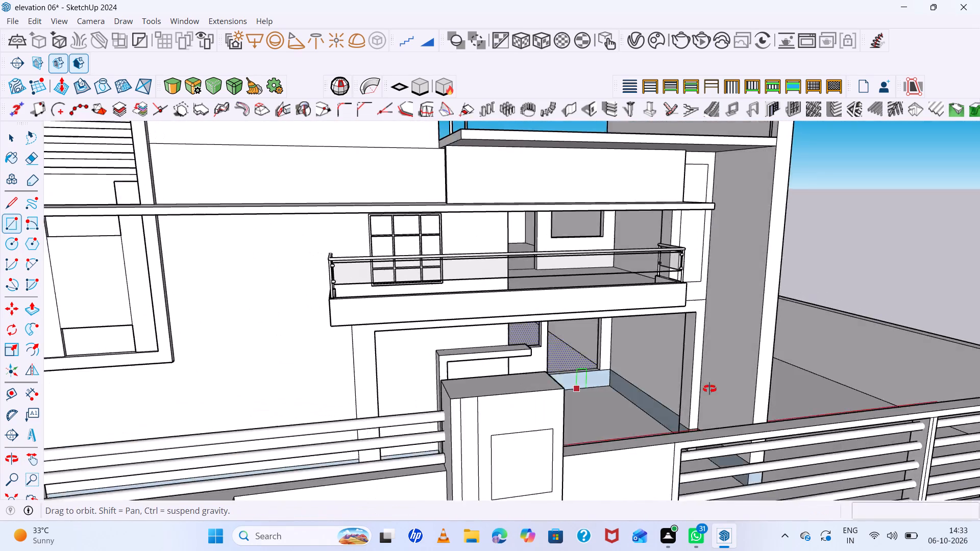
middle_click_drag(709, 389, 523, 359)
scroll(394, 167, "up", 6)
scroll(551, 271, "down", 14)
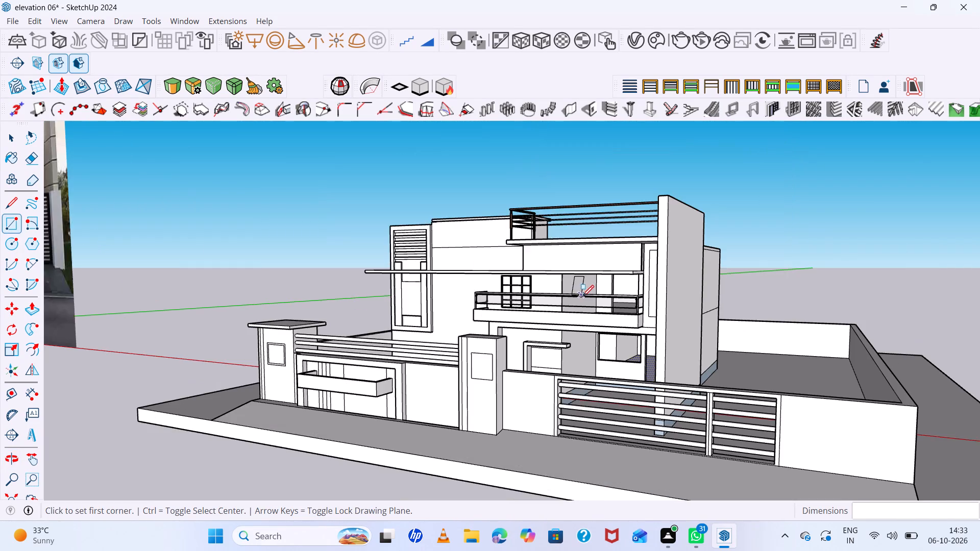
middle_click_drag(606, 310, 673, 358)
scroll(681, 327, "down", 11)
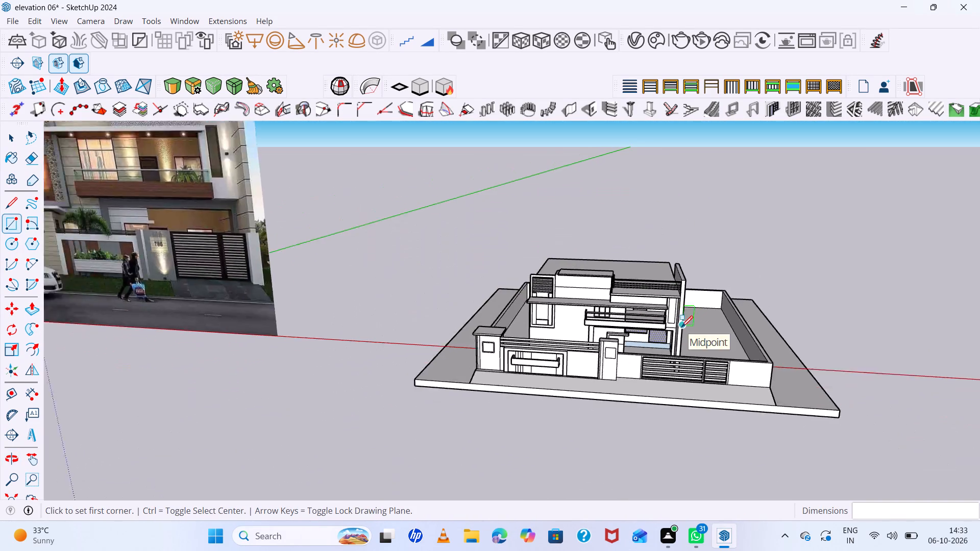
scroll(681, 327, "down", 5)
scroll(426, 217, "up", 13)
middle_click_drag(448, 270, 458, 295)
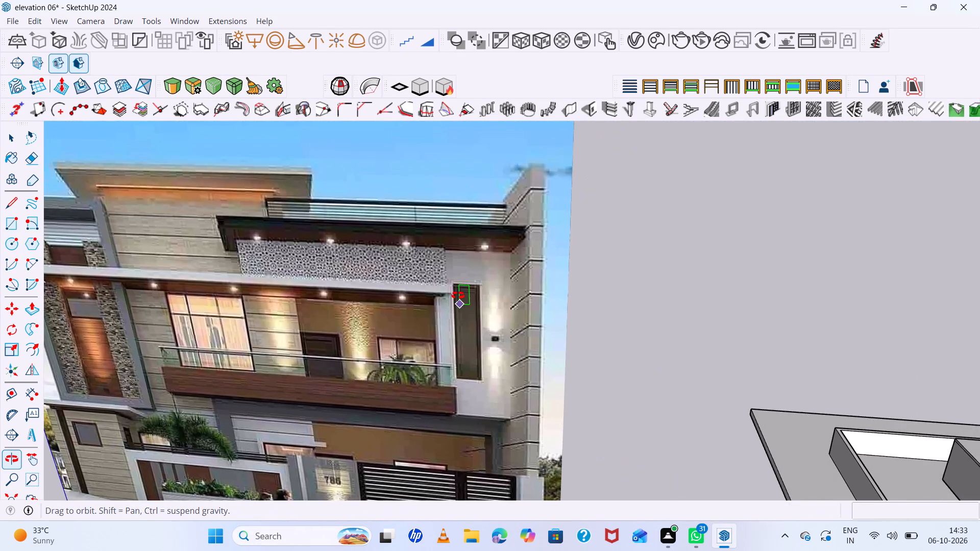
middle_click_drag(458, 295, 353, 274)
scroll(348, 255, "down", 15)
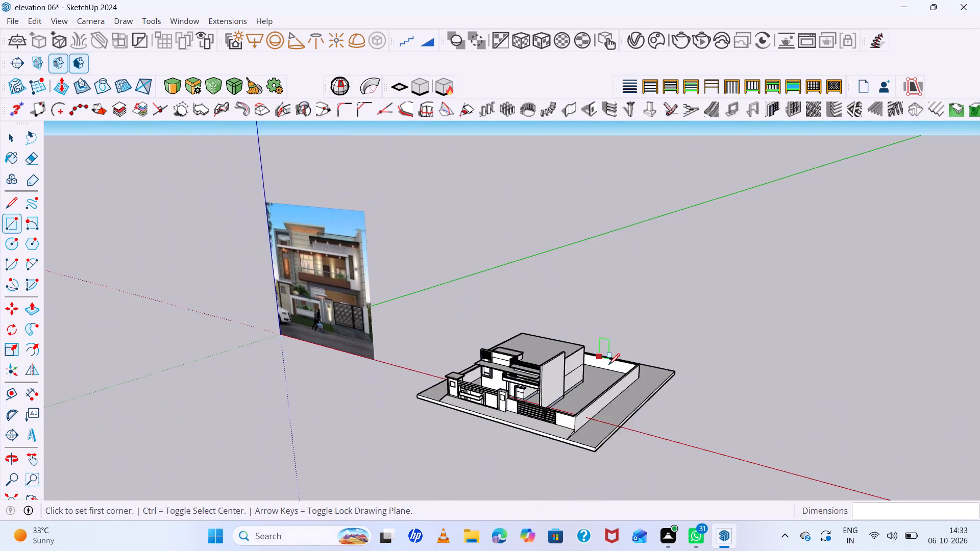
scroll(611, 365, "up", 13)
middle_click_drag(450, 385, 621, 320)
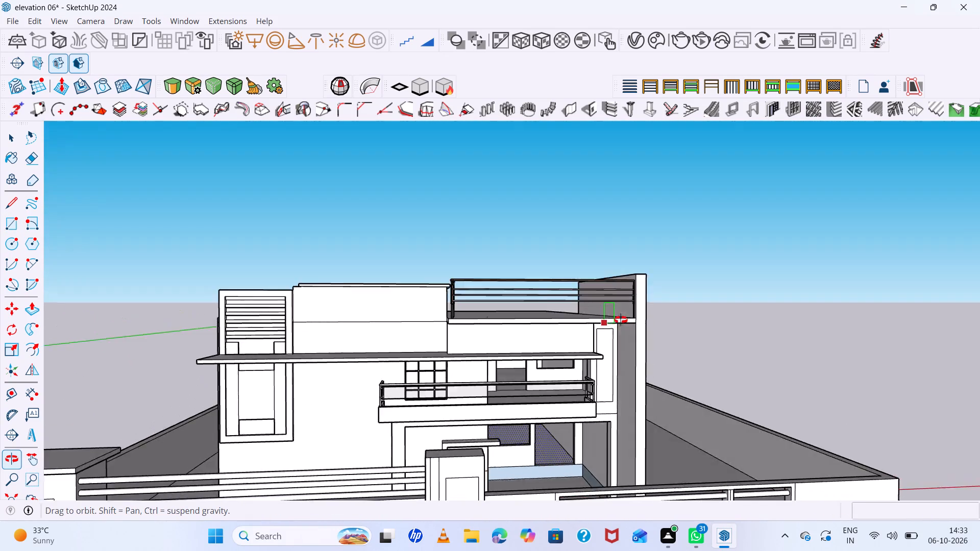
middle_click_drag(621, 320, 567, 336)
scroll(425, 311, "up", 6)
middle_click_drag(463, 330, 392, 408)
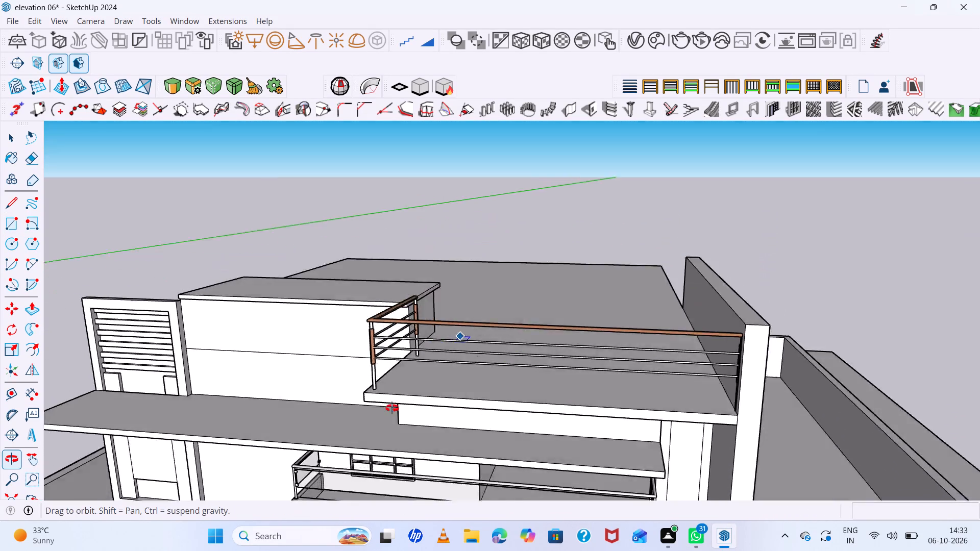
middle_click_drag(392, 408, 299, 450)
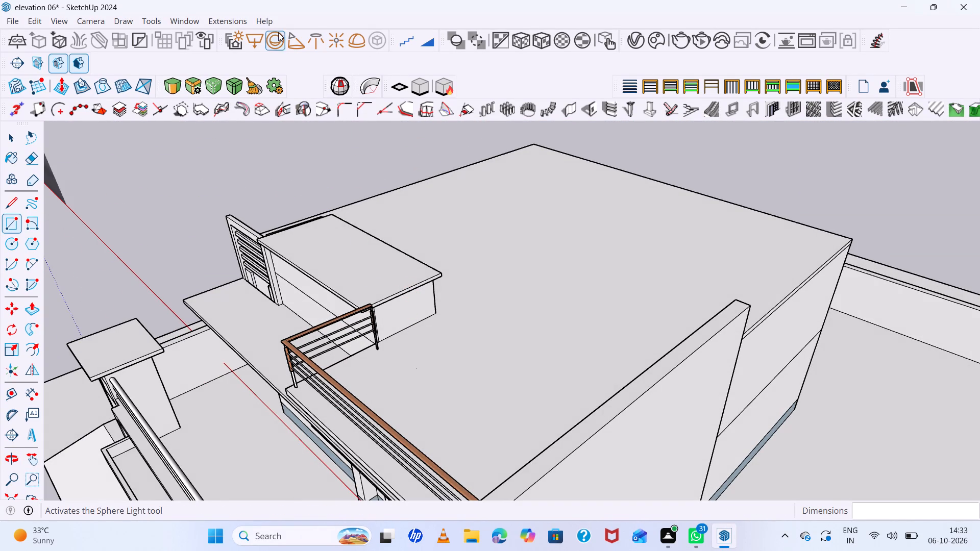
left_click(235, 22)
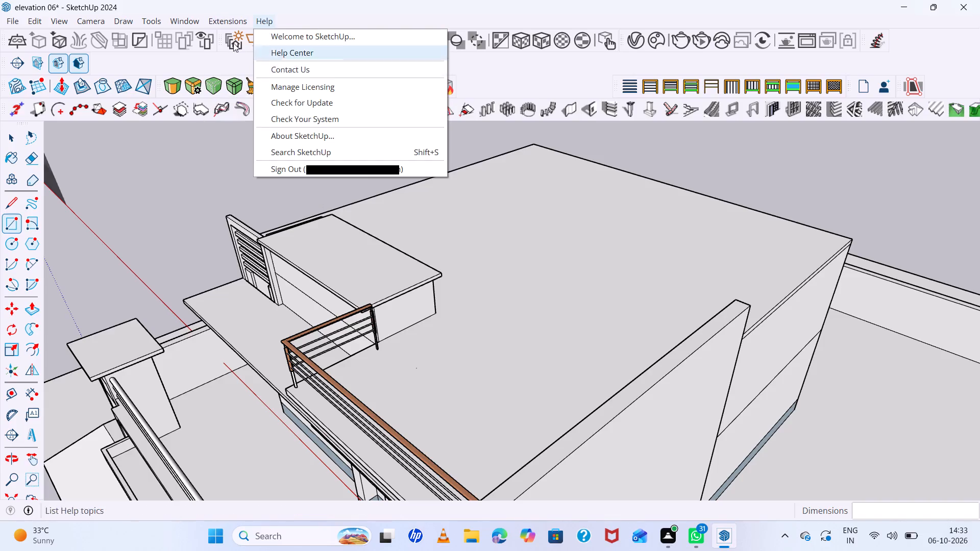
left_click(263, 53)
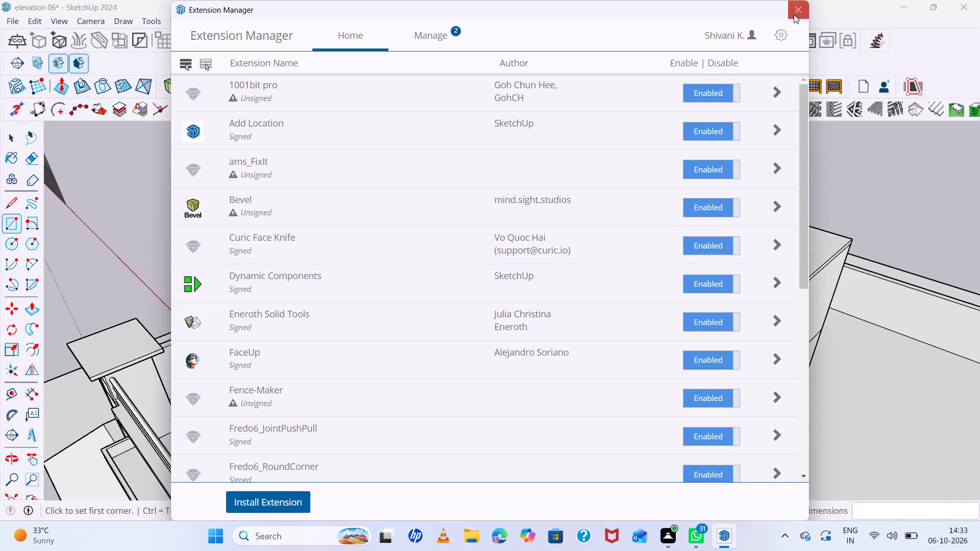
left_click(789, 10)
Set up a MajRail railing of Type B at 30" height and start drawing it.
left_click(226, 27)
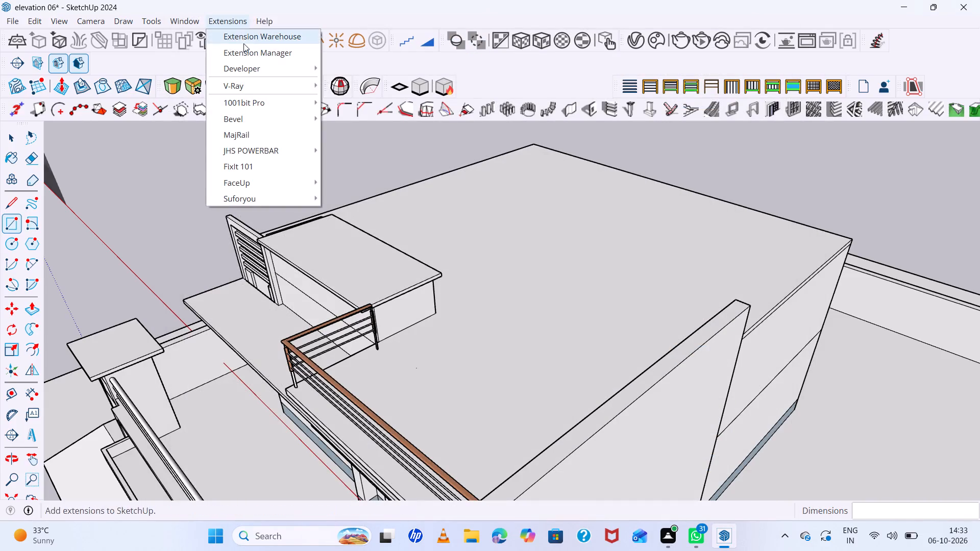
left_click(246, 140)
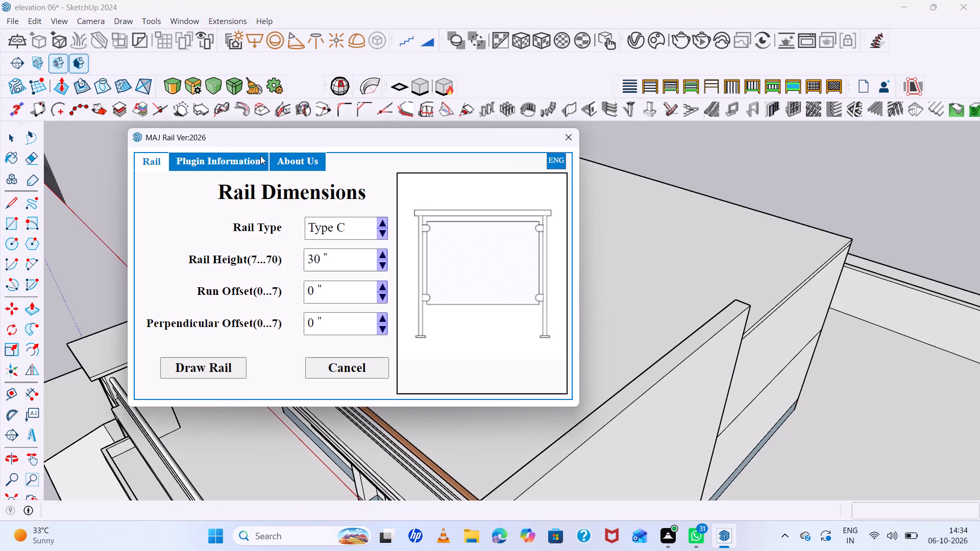
left_click(381, 223)
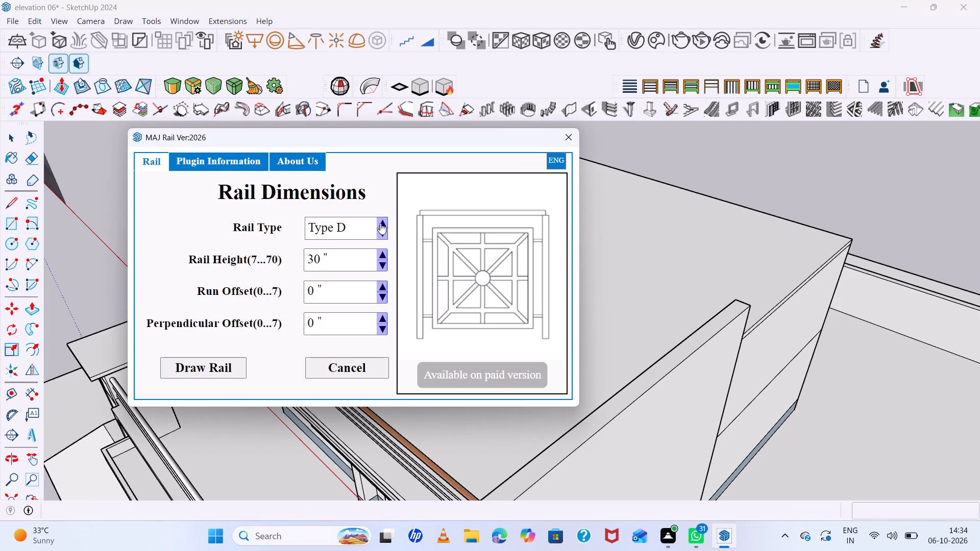
left_click(381, 231)
left_click(381, 231)
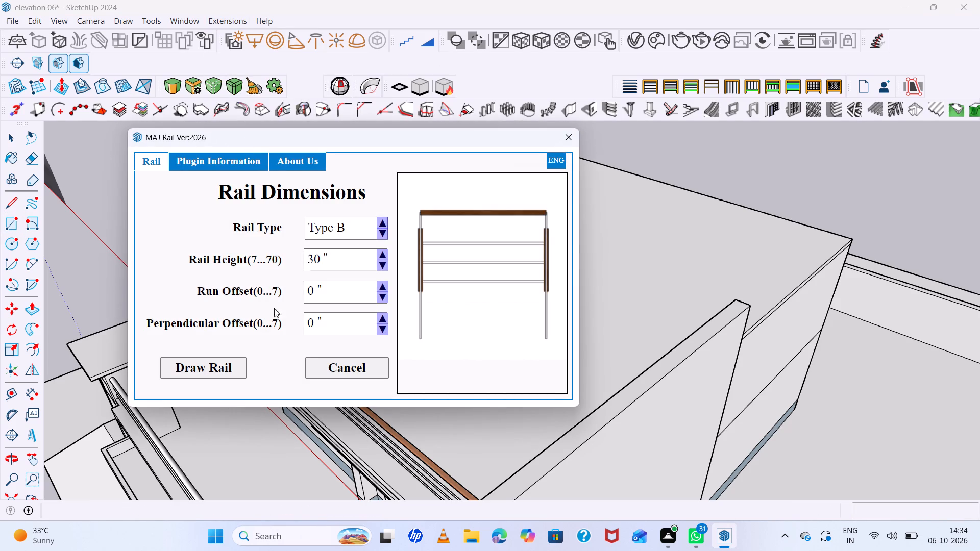
left_click(228, 366)
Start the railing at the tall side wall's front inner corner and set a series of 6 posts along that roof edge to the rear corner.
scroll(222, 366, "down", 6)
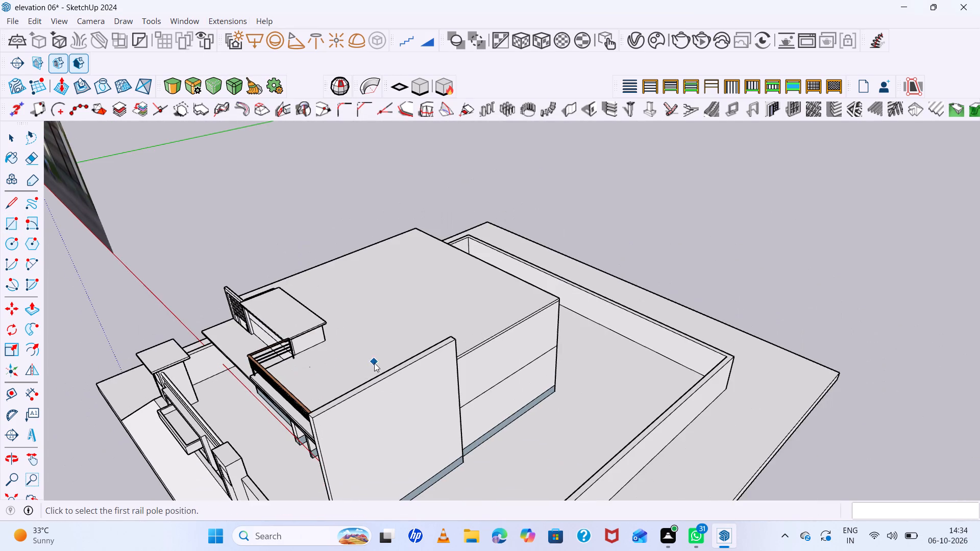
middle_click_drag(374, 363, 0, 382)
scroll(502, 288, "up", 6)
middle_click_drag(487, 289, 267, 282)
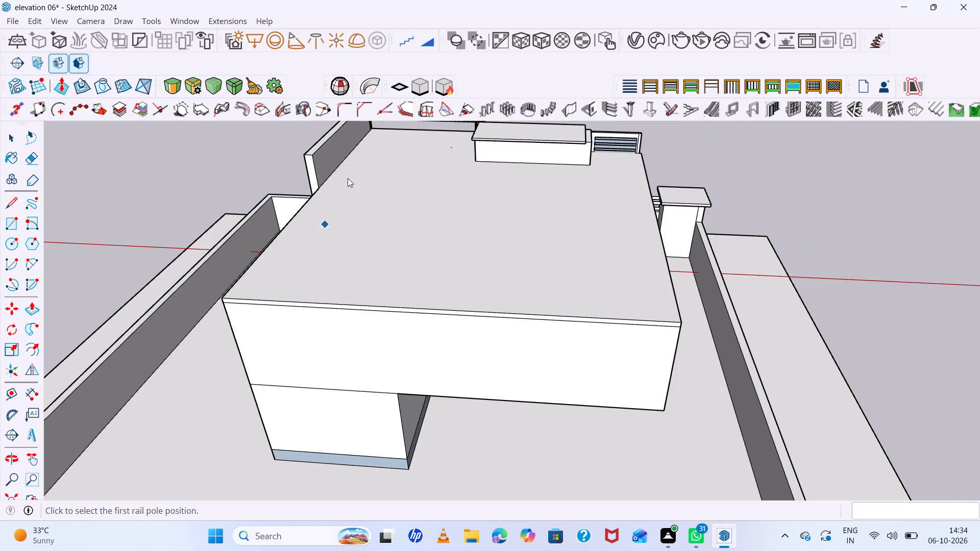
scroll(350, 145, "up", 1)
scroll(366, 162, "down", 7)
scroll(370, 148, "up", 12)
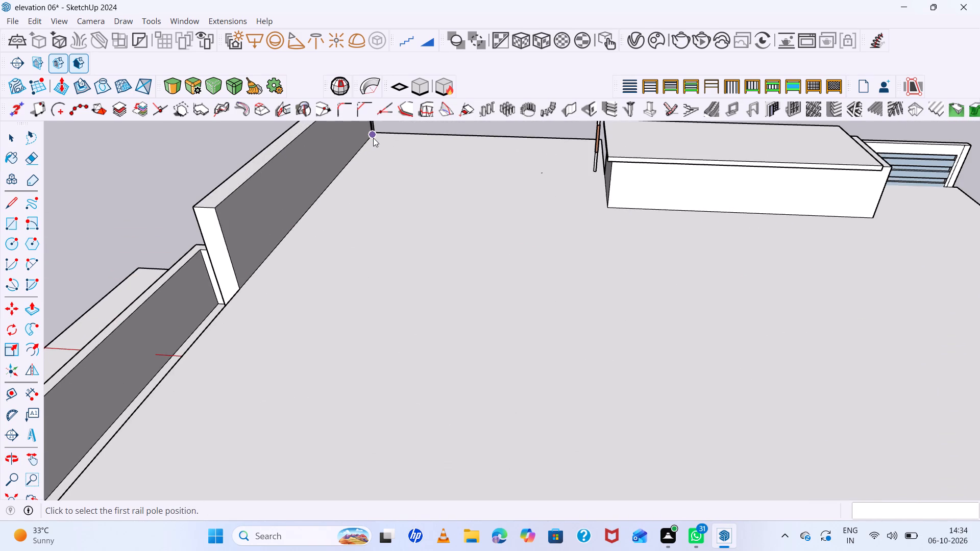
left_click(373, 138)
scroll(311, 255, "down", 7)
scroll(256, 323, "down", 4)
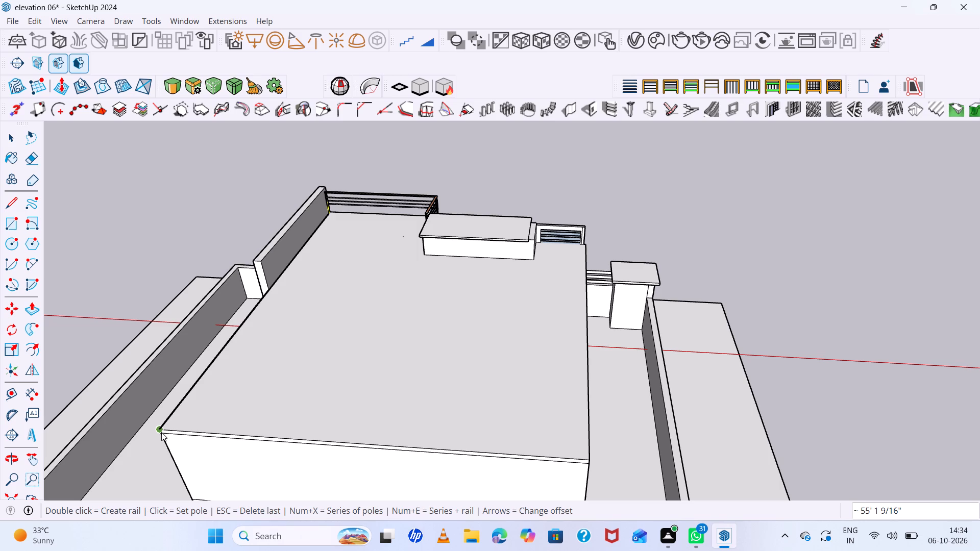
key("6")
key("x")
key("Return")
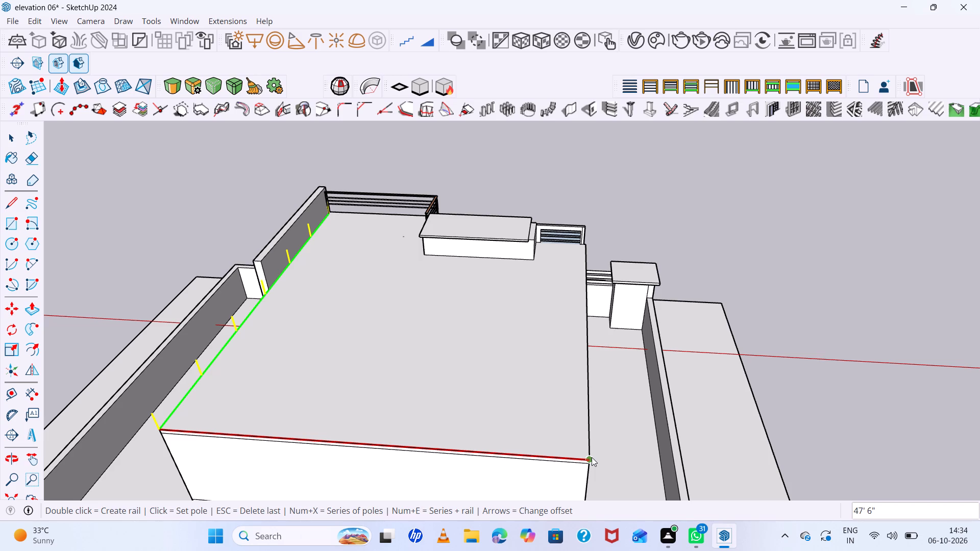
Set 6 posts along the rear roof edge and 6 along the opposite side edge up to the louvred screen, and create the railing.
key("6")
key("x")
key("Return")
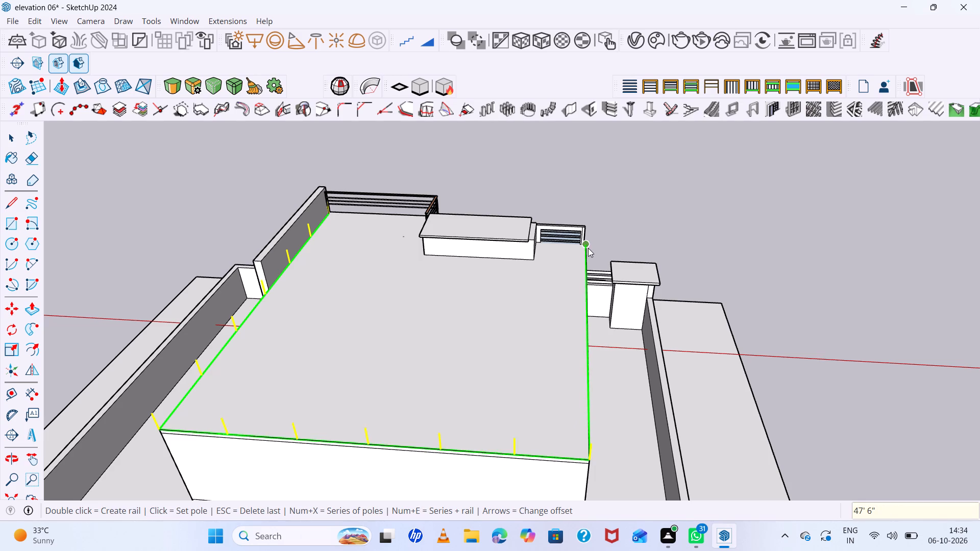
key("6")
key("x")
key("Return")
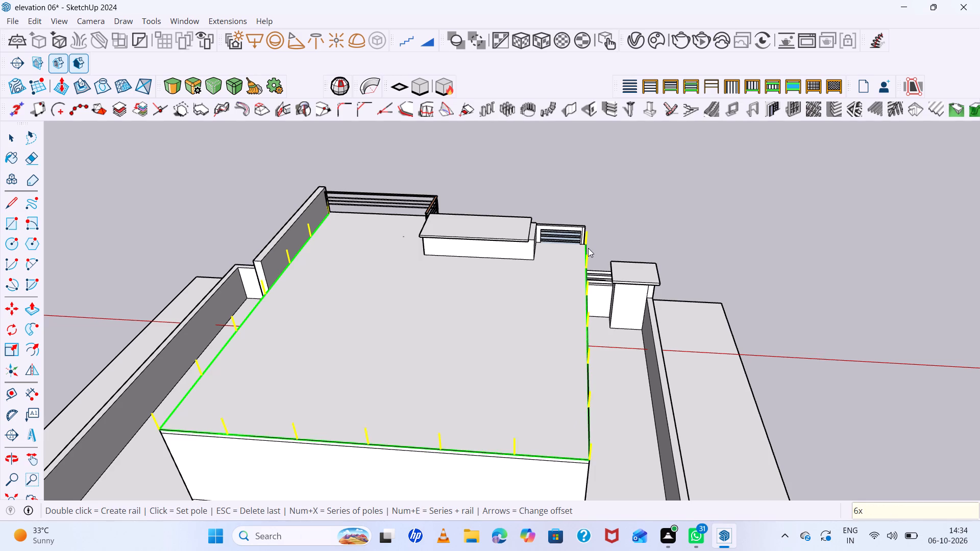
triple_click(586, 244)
Examine the roof railing from all sides, comparing it with the tall side wall, front balcony railing and louvred screen.
scroll(123, 341, "down", 7)
middle_click_drag(389, 419, 675, 412)
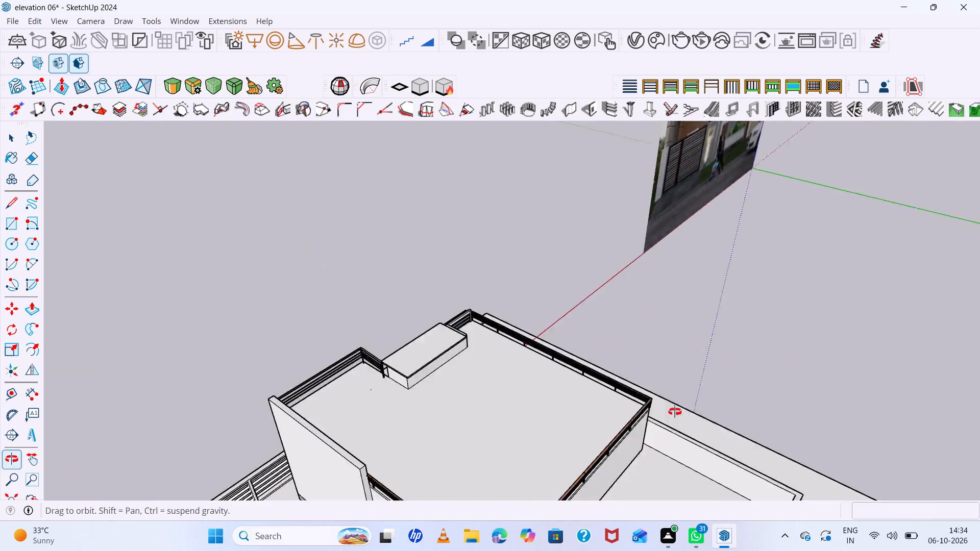
middle_click_drag(675, 412, 682, 408)
middle_click_drag(347, 365, 649, 357)
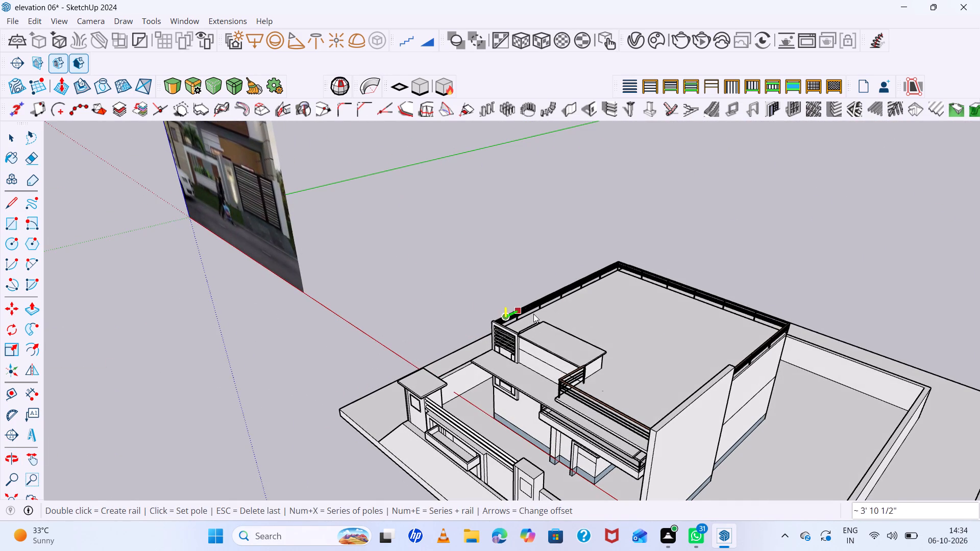
key("Escape")
scroll(569, 319, "down", 7)
scroll(616, 346, "up", 1)
middle_click_drag(623, 349, 771, 359)
scroll(668, 331, "up", 15)
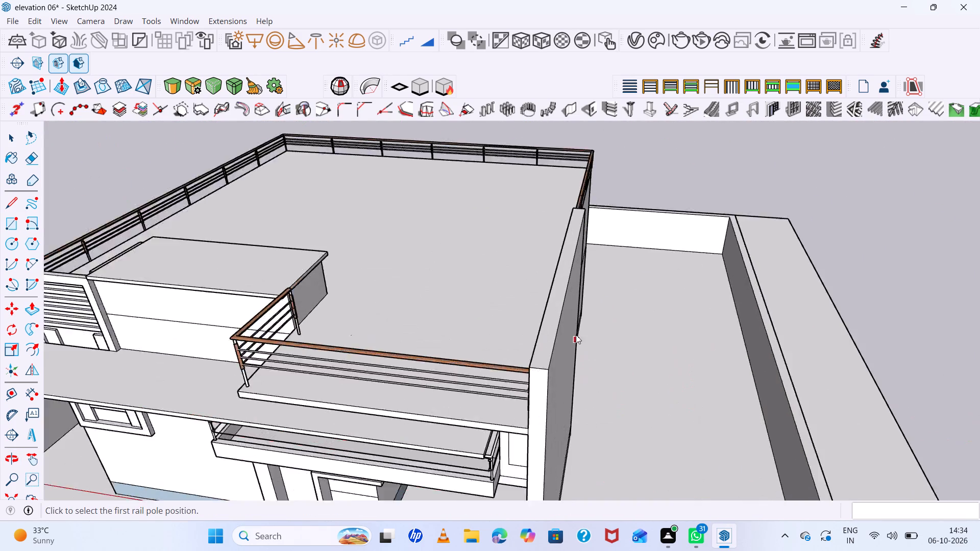
middle_click_drag(523, 338, 515, 294)
scroll(514, 294, "up", 1)
scroll(507, 287, "down", 8)
scroll(382, 272, "down", 8)
middle_click_drag(362, 281, 670, 321)
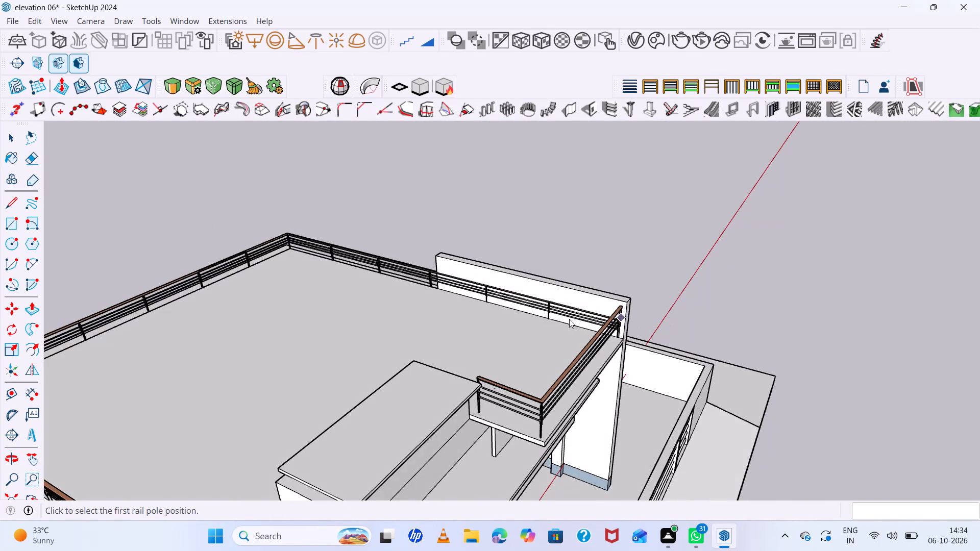
scroll(568, 319, "up", 7)
middle_click_drag(604, 354, 424, 302)
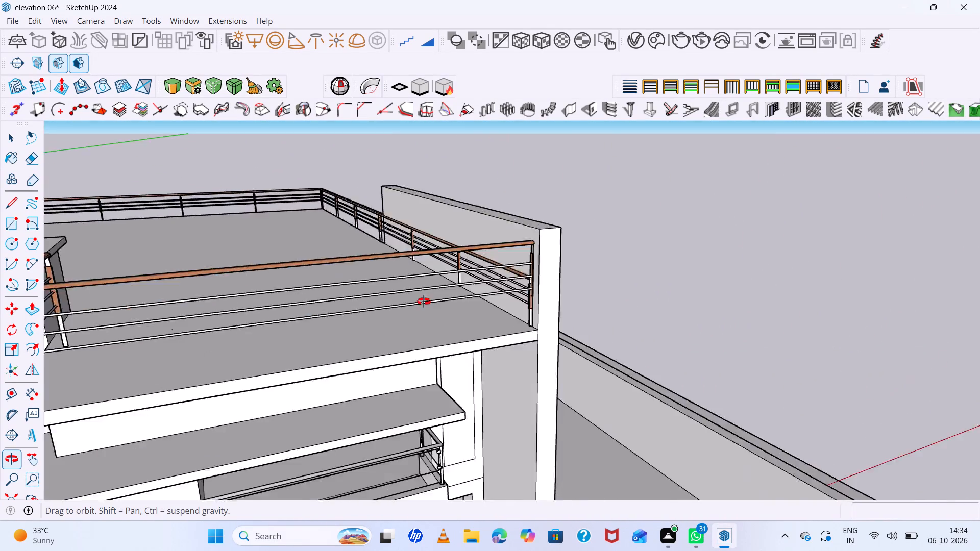
middle_click_drag(424, 302, 619, 315)
scroll(598, 294, "down", 9)
scroll(412, 285, "down", 11)
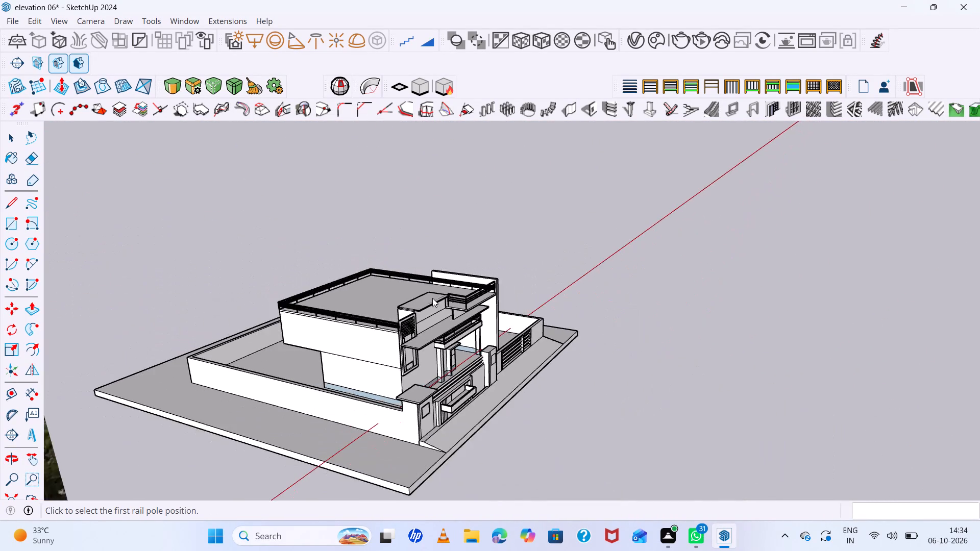
middle_click_drag(445, 309, 752, 355)
scroll(739, 355, "up", 8)
scroll(509, 365, "up", 6)
middle_click_drag(620, 370, 717, 361)
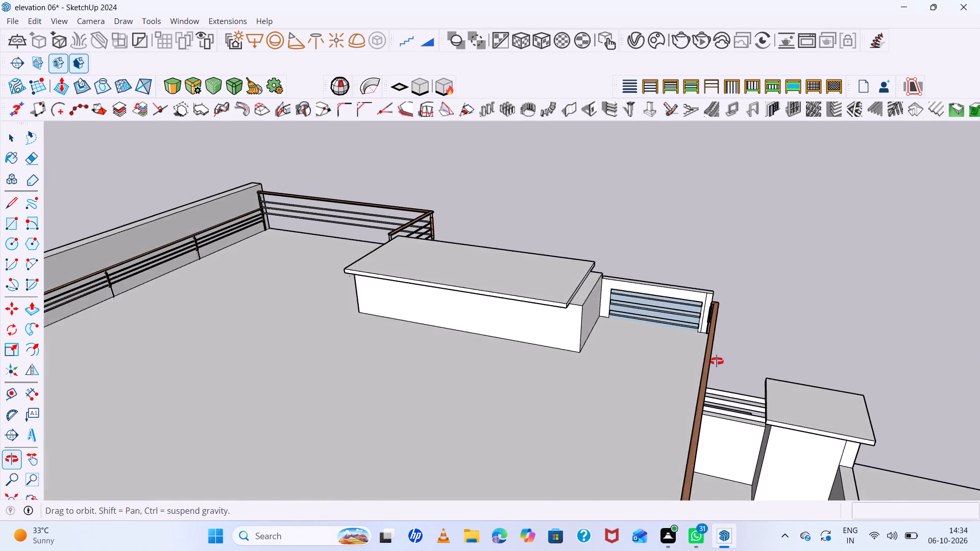
middle_click_drag(717, 361, 631, 339)
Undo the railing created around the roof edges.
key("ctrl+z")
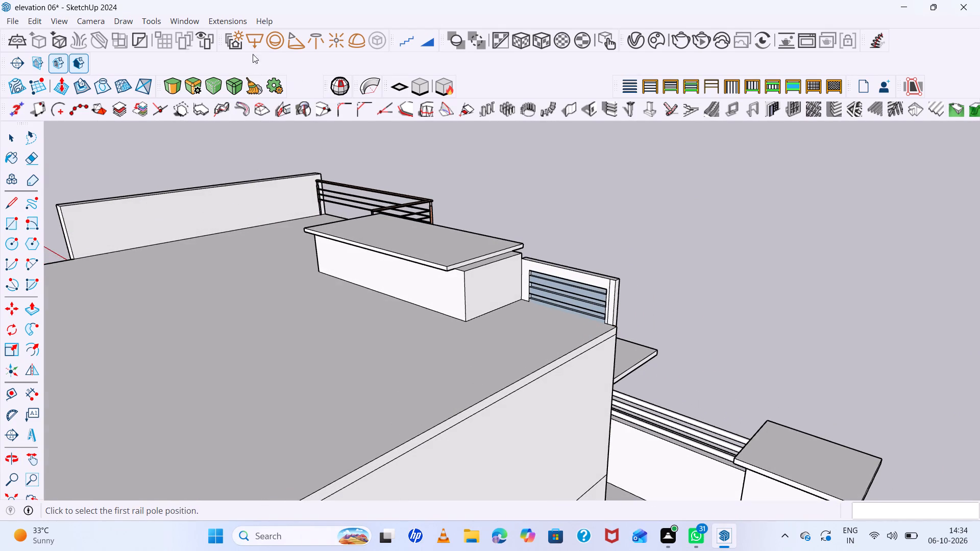
Set the MajRail Type B rail height to 57" and start drawing the railing.
left_click(217, 21)
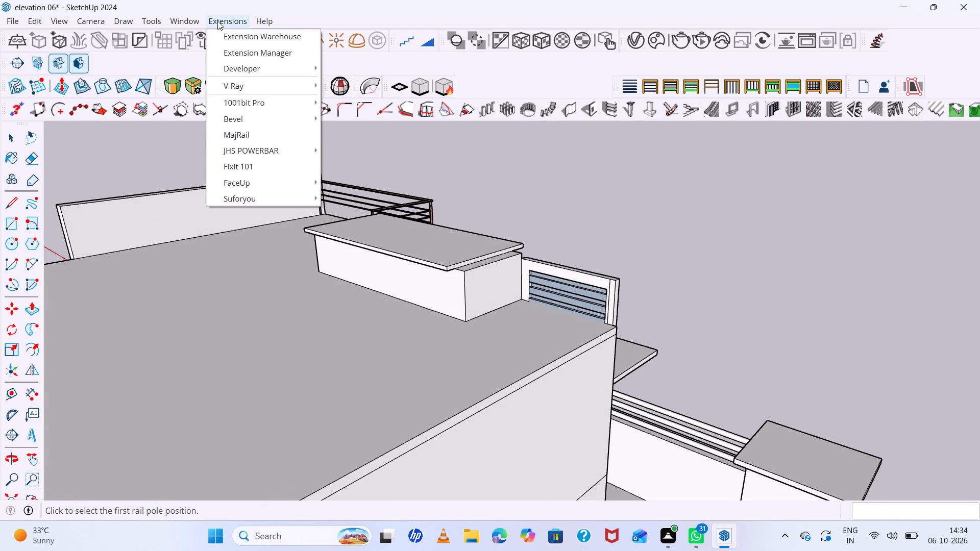
left_click(264, 133)
left_click(346, 259)
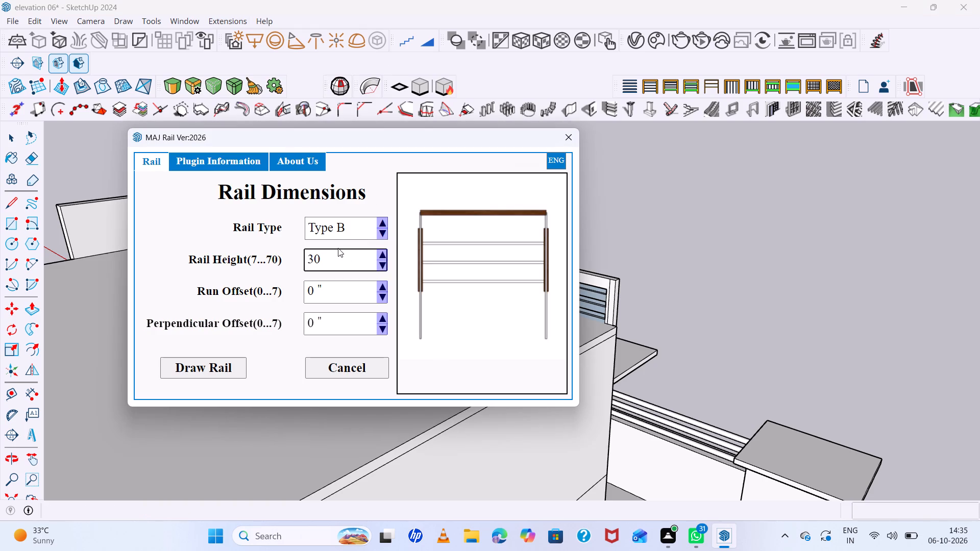
key("BackSpace")
key("BackSpace")
type("57")
left_click(230, 368)
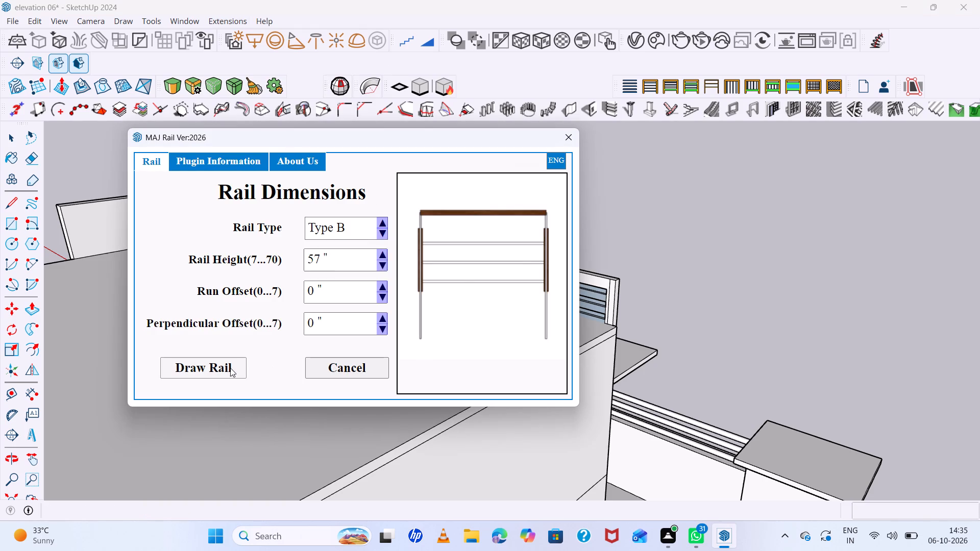
Start the railing at the louvred screen's inner base and set a series of 5 posts about 46' 8" along the side roof edge to the rear.
scroll(611, 331, "up", 6)
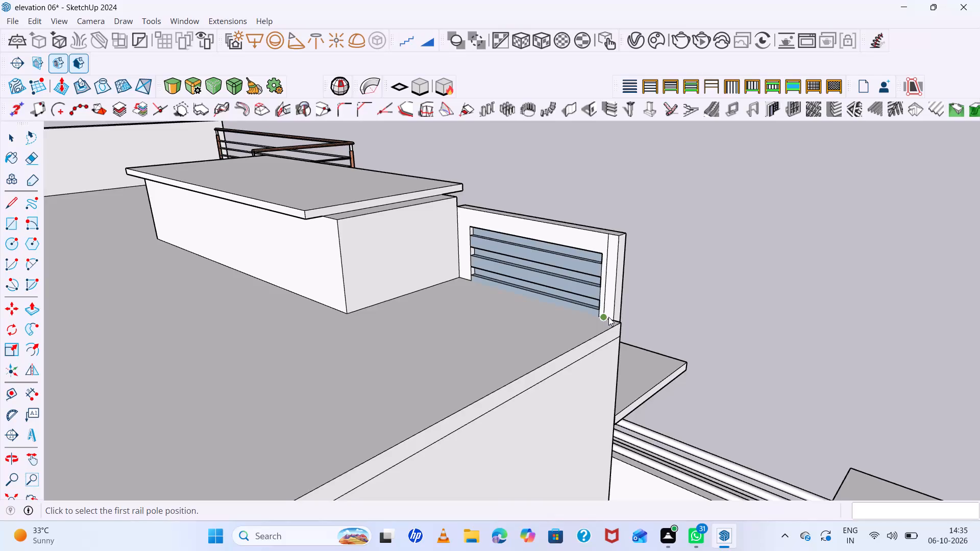
left_click(608, 317)
scroll(532, 315, "down", 15)
scroll(591, 303, "down", 3)
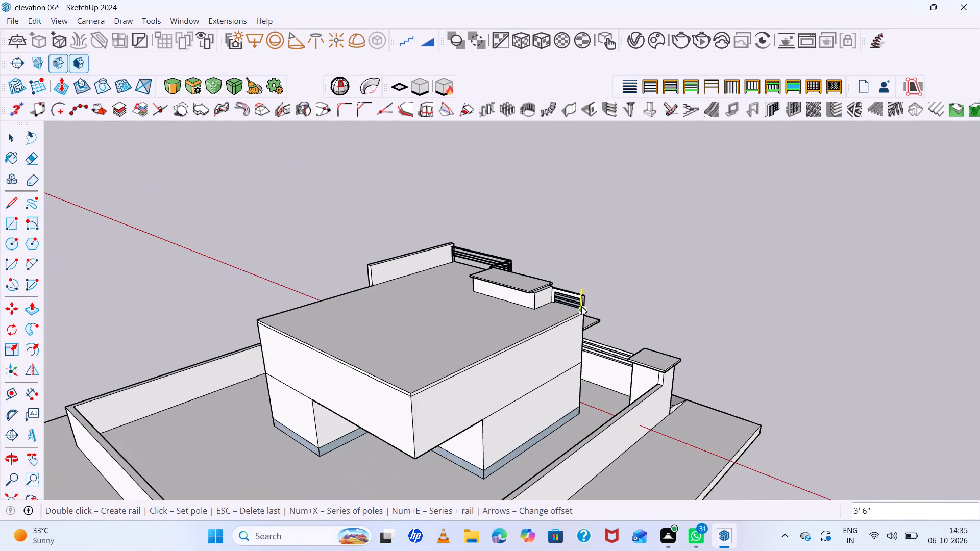
scroll(411, 400, "up", 7)
scroll(448, 368, "up", 6)
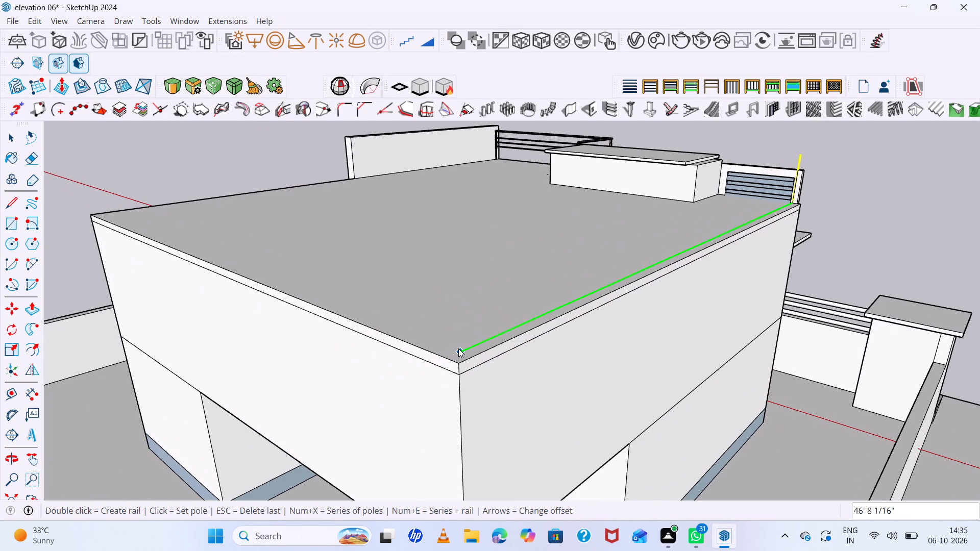
key("5")
key("x")
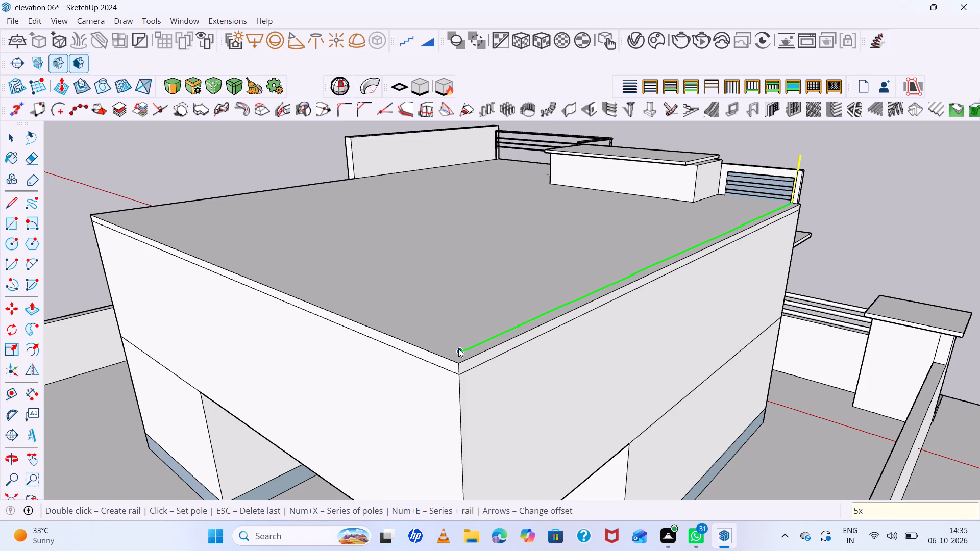
key("Return")
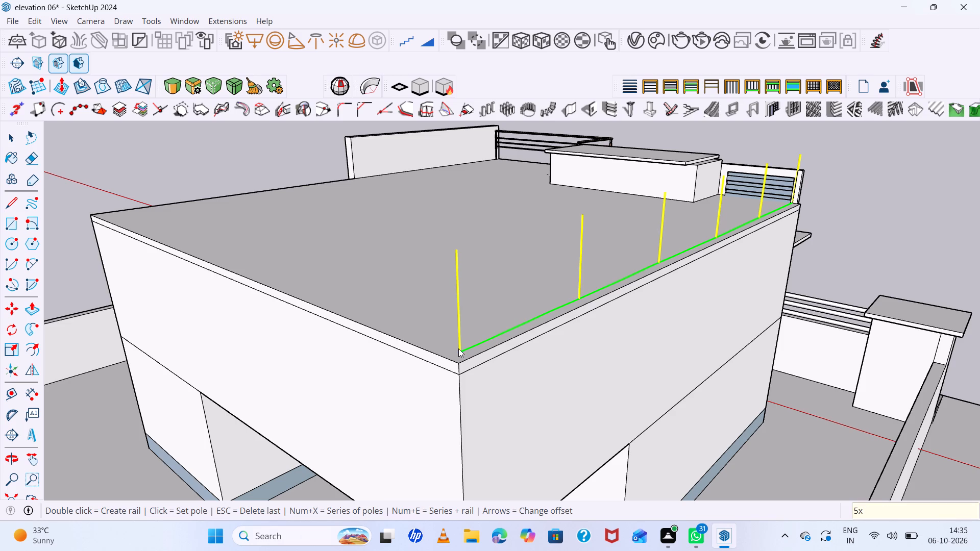
type("3x")
key("Return")
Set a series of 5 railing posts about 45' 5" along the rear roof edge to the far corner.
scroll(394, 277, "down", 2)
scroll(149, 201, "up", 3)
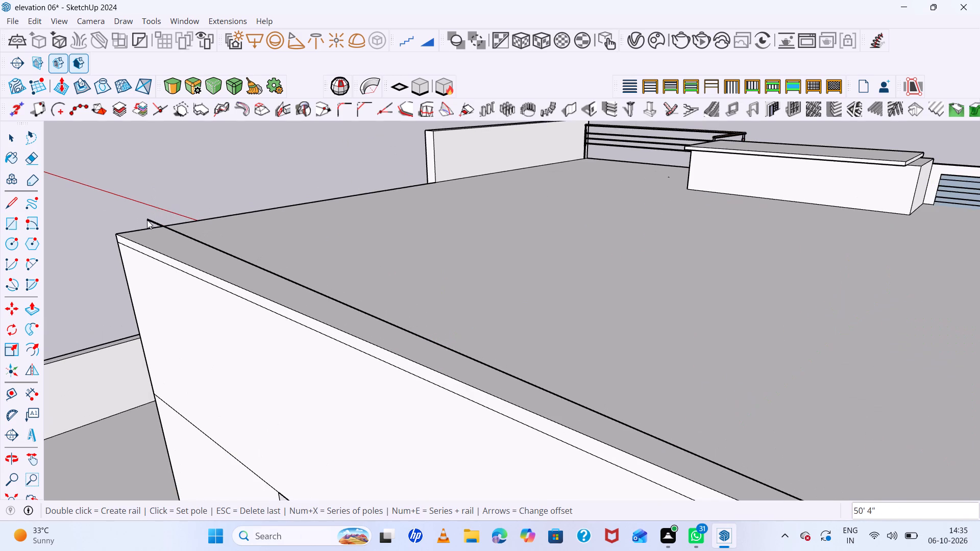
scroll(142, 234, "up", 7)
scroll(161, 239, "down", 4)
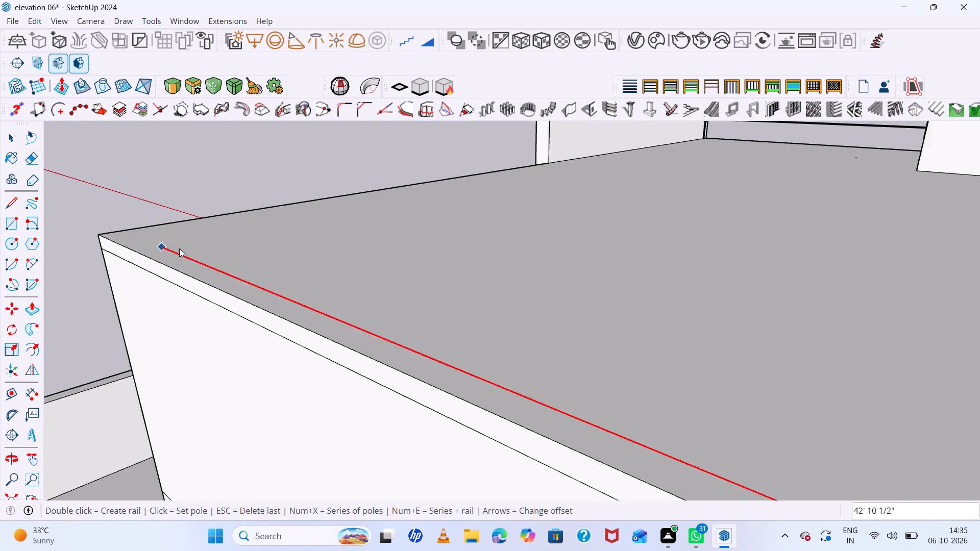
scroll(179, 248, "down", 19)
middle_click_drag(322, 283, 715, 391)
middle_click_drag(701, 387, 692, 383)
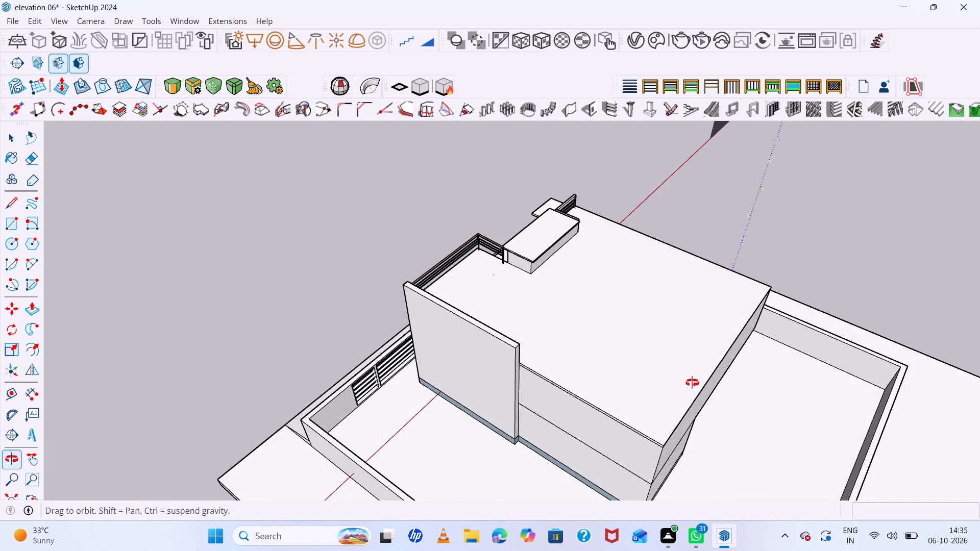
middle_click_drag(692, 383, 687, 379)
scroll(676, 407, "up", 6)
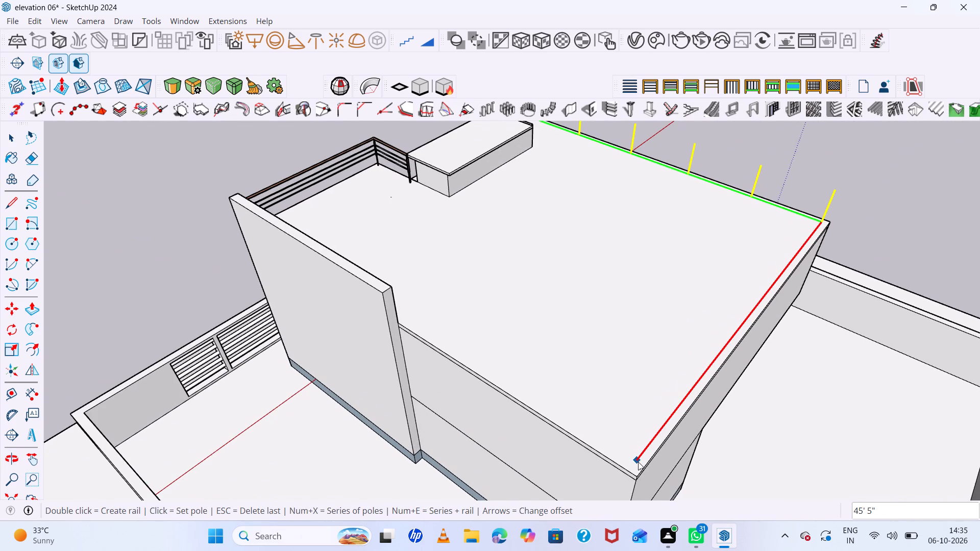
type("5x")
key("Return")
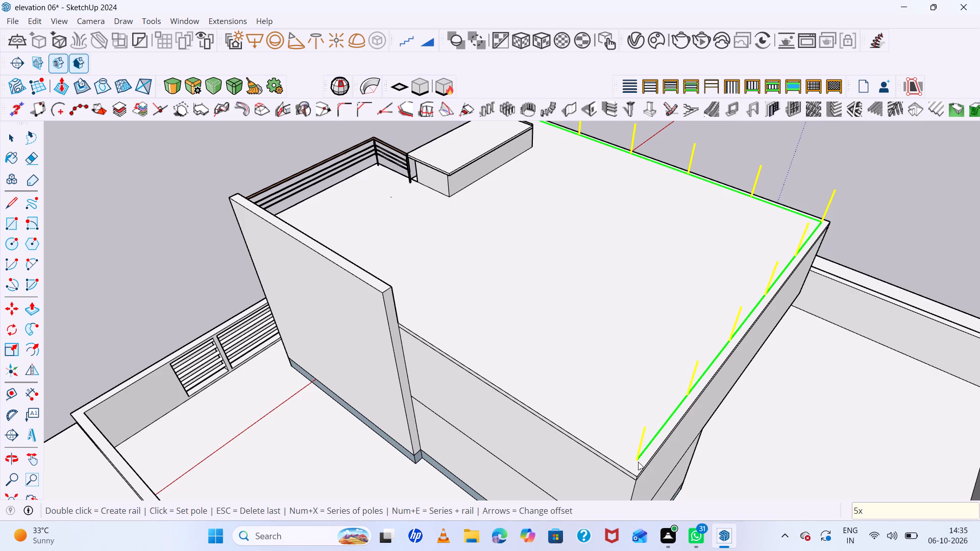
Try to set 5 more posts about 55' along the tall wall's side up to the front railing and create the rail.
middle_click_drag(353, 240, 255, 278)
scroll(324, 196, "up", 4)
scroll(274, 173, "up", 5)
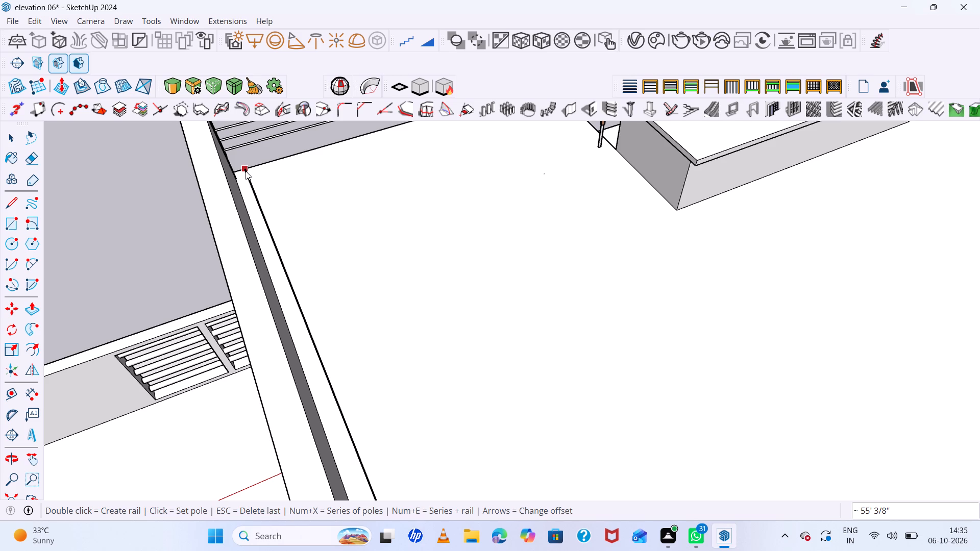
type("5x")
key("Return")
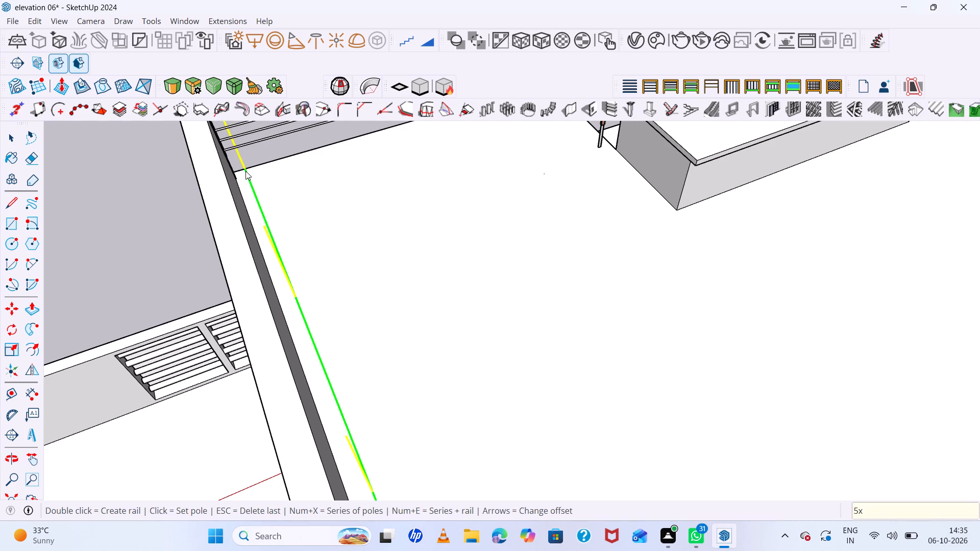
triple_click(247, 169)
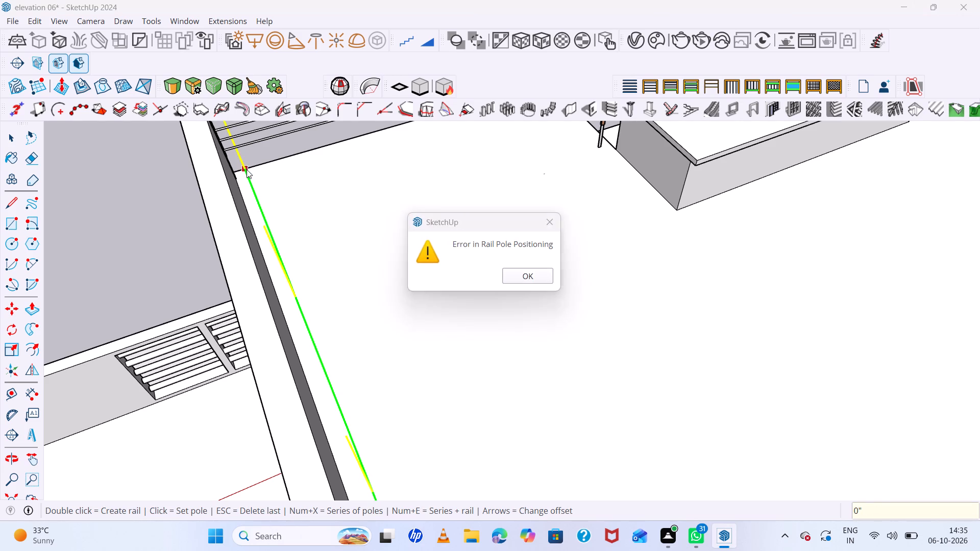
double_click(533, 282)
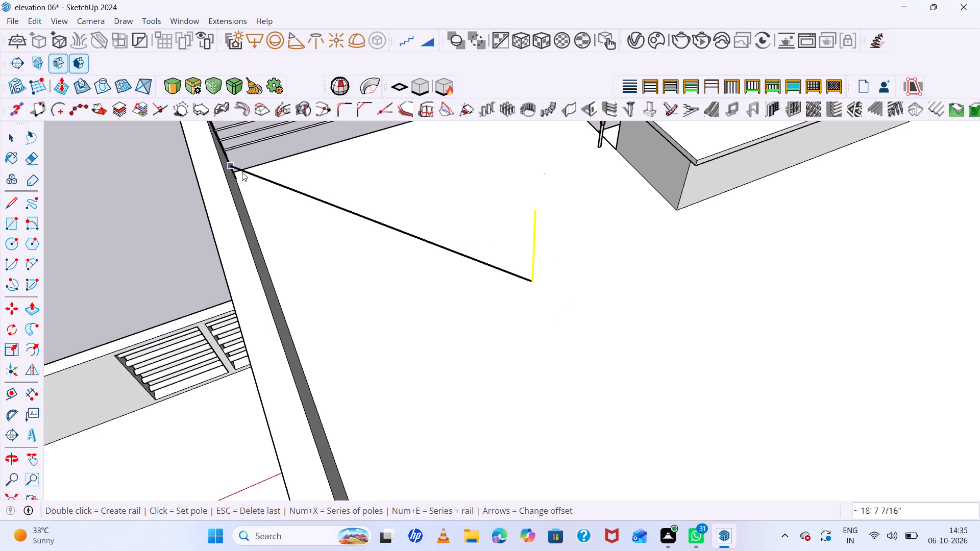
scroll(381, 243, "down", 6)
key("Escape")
Create a railing about 53' 10" along the tall wall's side of the roof, from the front railing to the rear corner.
scroll(354, 244, "down", 3)
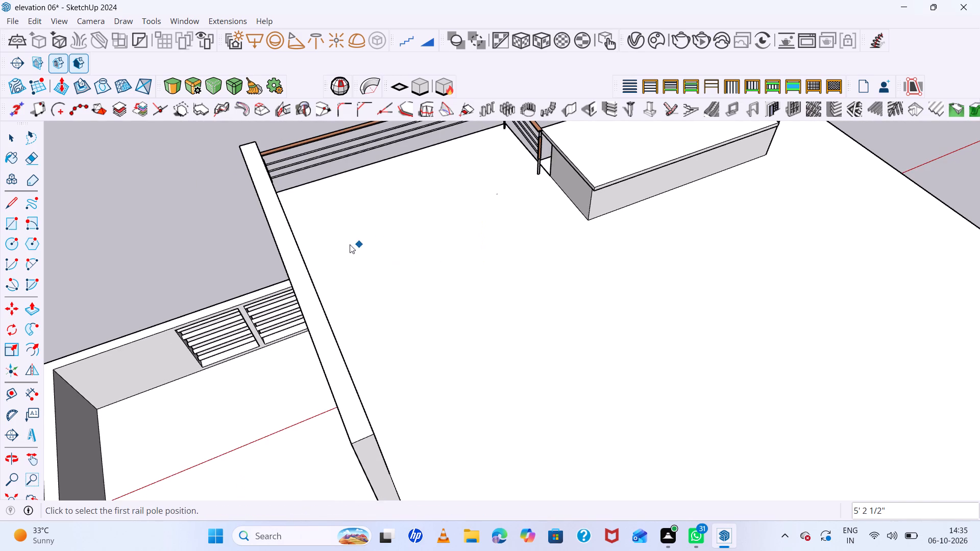
scroll(350, 244, "down", 4)
middle_click_drag(455, 266, 224, 221)
scroll(330, 151, "up", 6)
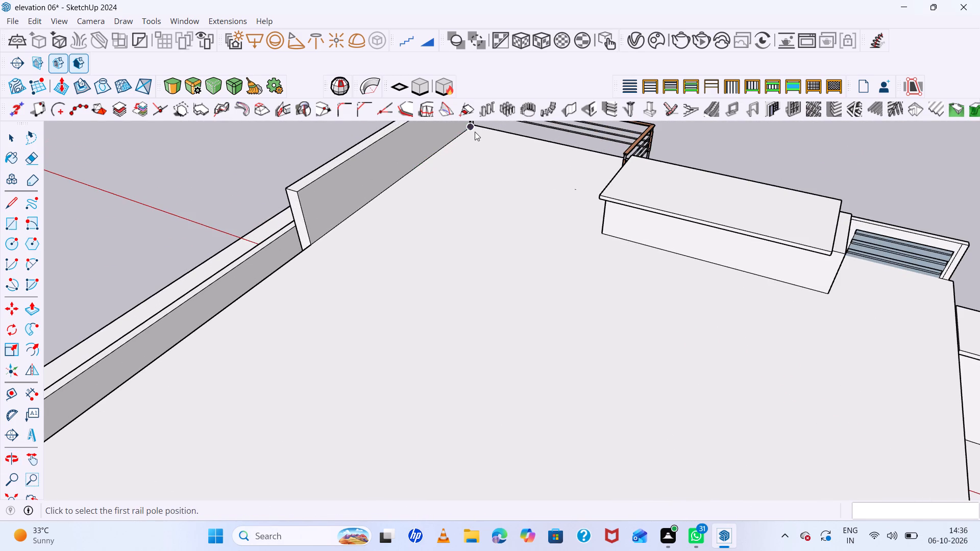
left_click(470, 132)
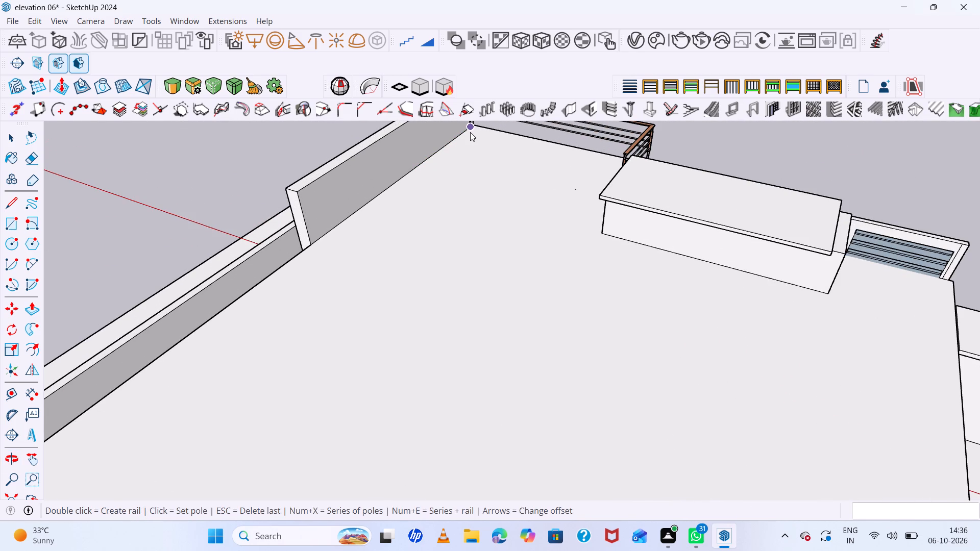
scroll(377, 260, "down", 7)
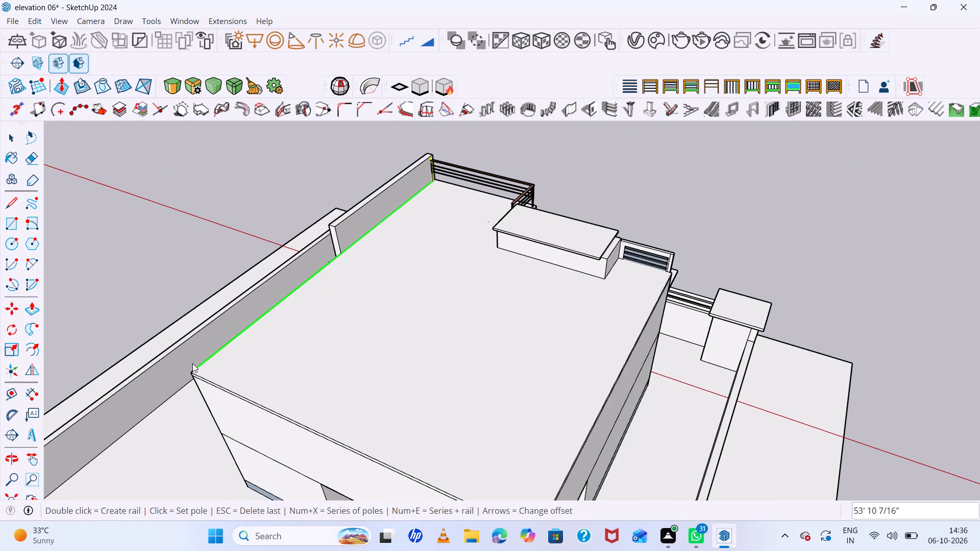
triple_click(195, 371)
left_click(195, 372)
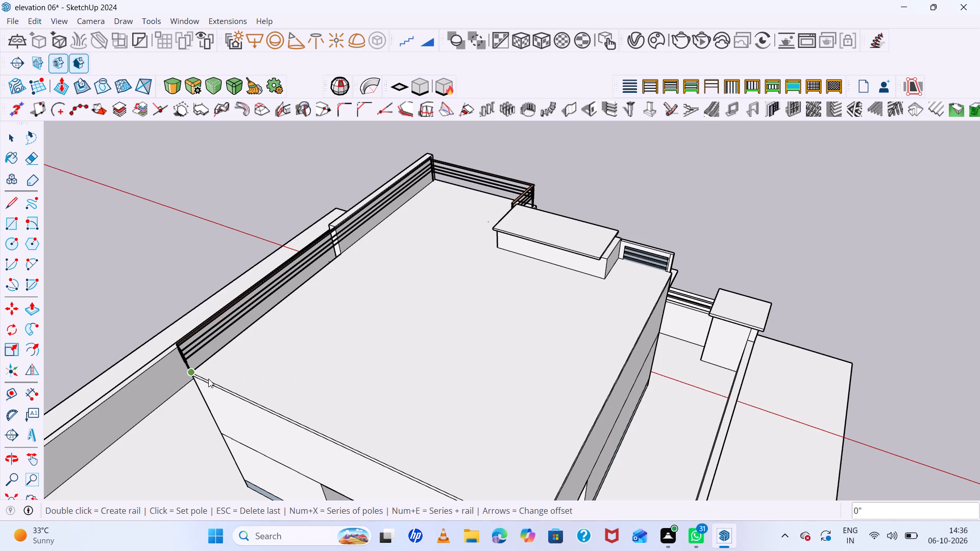
left_click(190, 373)
left_click(189, 373)
key("v")
key("space")
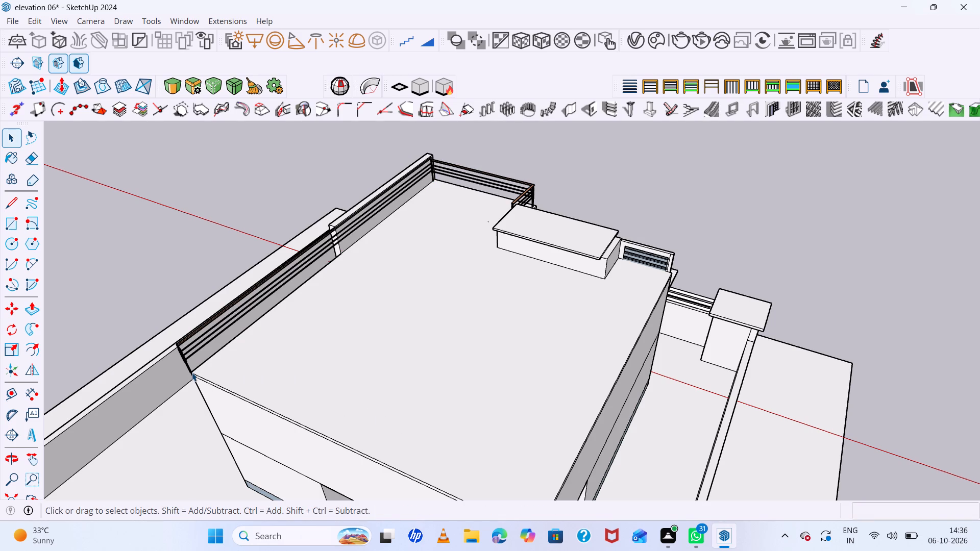
Create a MajRail railing about 47' 5" along the rear roof edge, from the new railing's end to the opposite corner.
scroll(391, 271, "down", 6)
middle_click_drag(365, 289, 597, 240)
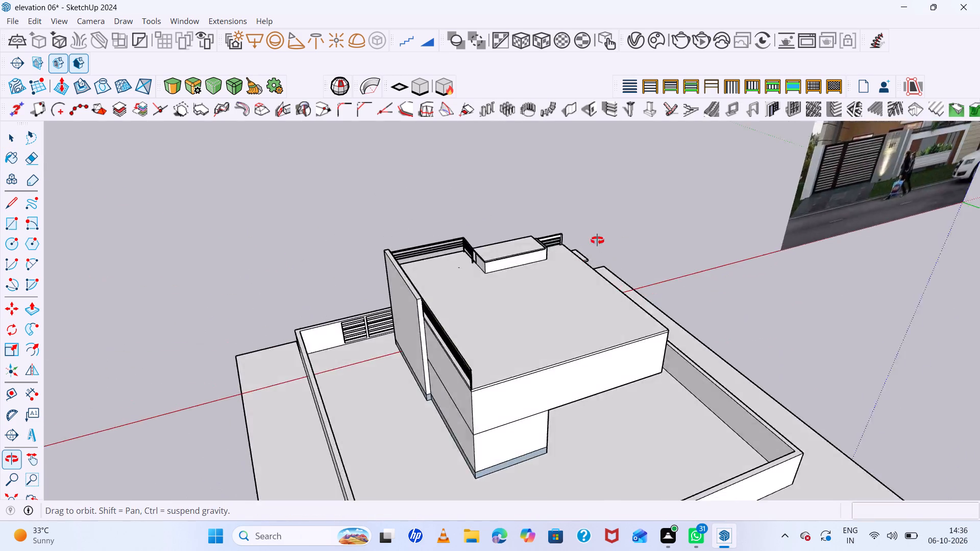
middle_click_drag(597, 240, 495, 179)
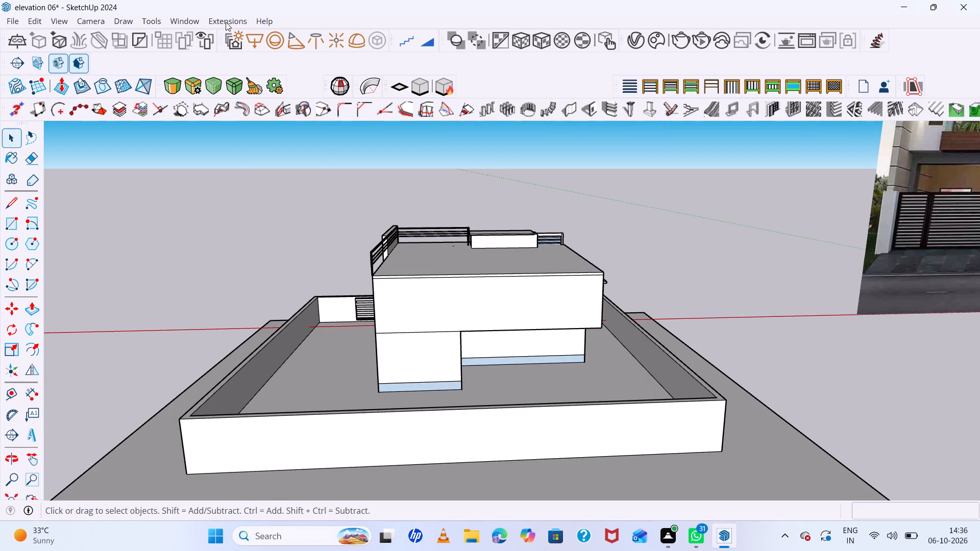
left_click(226, 22)
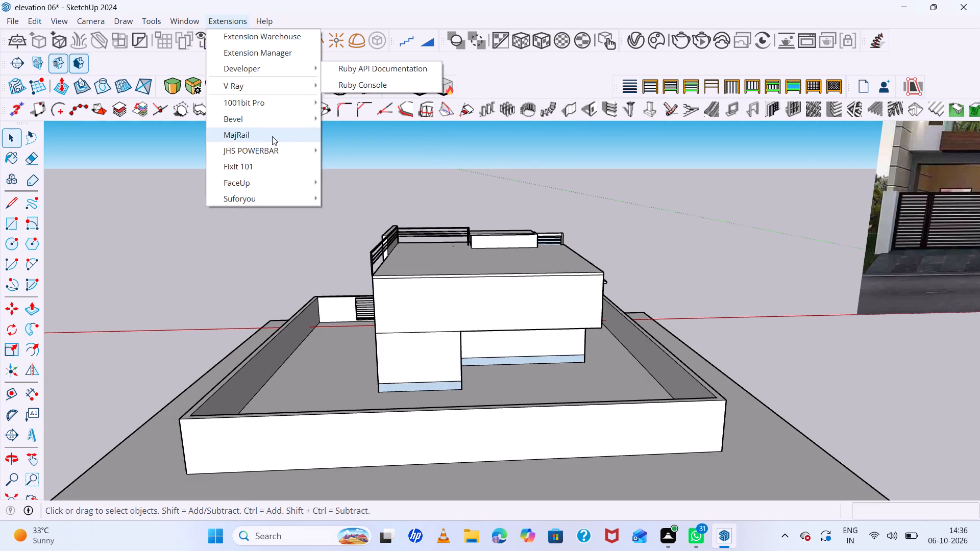
left_click(272, 136)
double_click(212, 370)
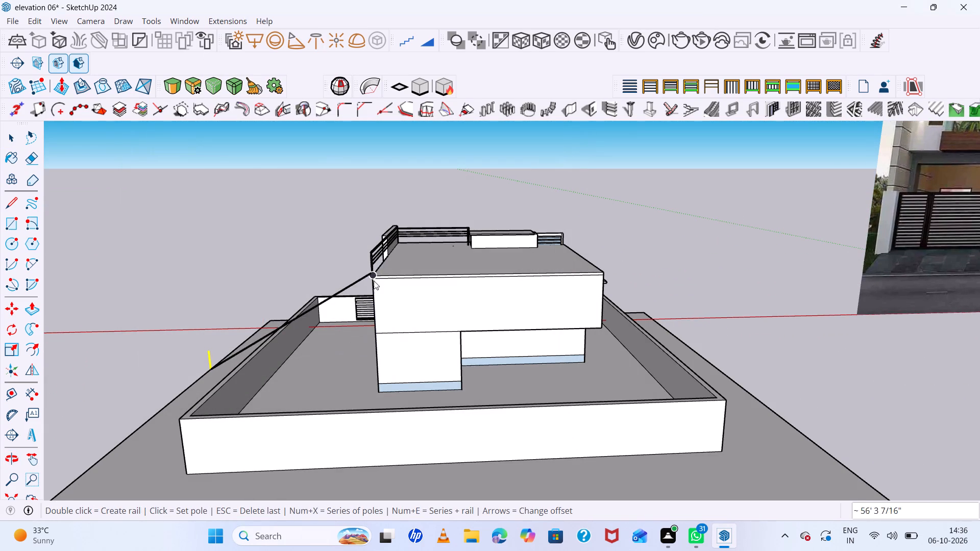
key("Escape")
scroll(408, 289, "up", 6)
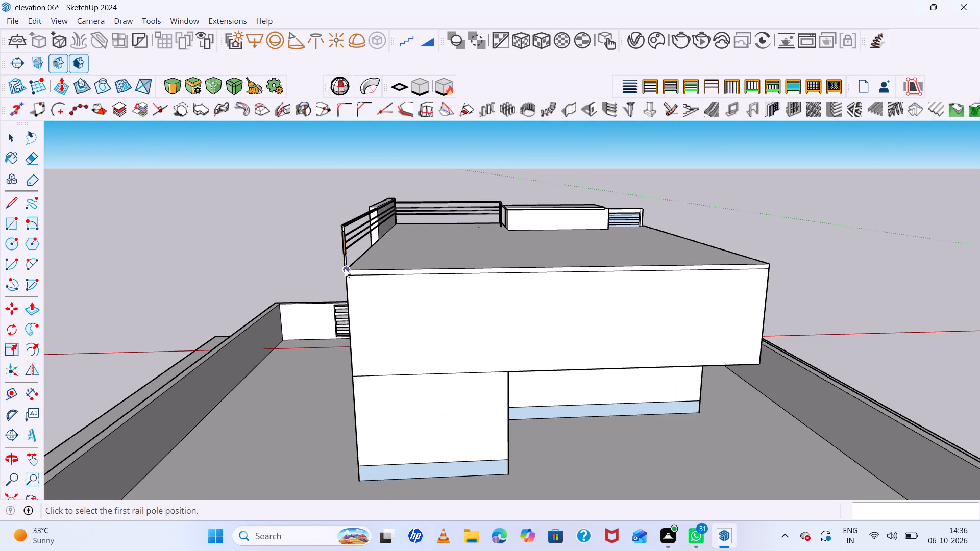
left_click(345, 268)
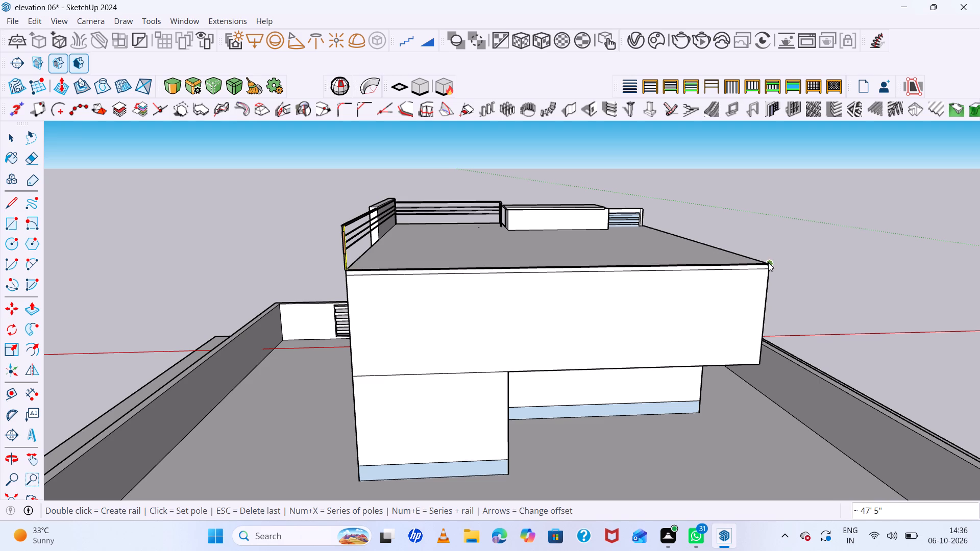
double_click(768, 262)
Create a MajRail railing along the remaining side roof edge, from the rear corner to the louvred screen.
middle_click_drag(699, 272, 438, 290)
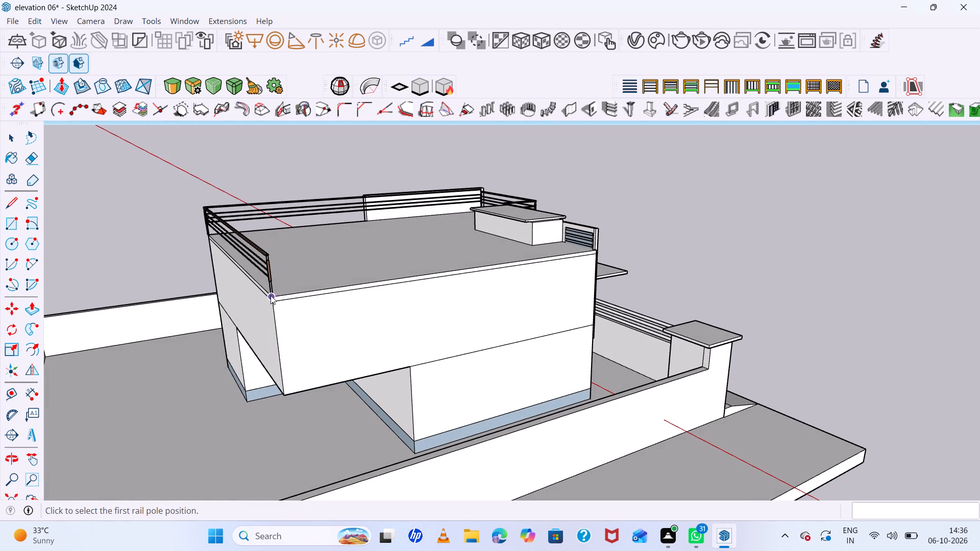
double_click(271, 295)
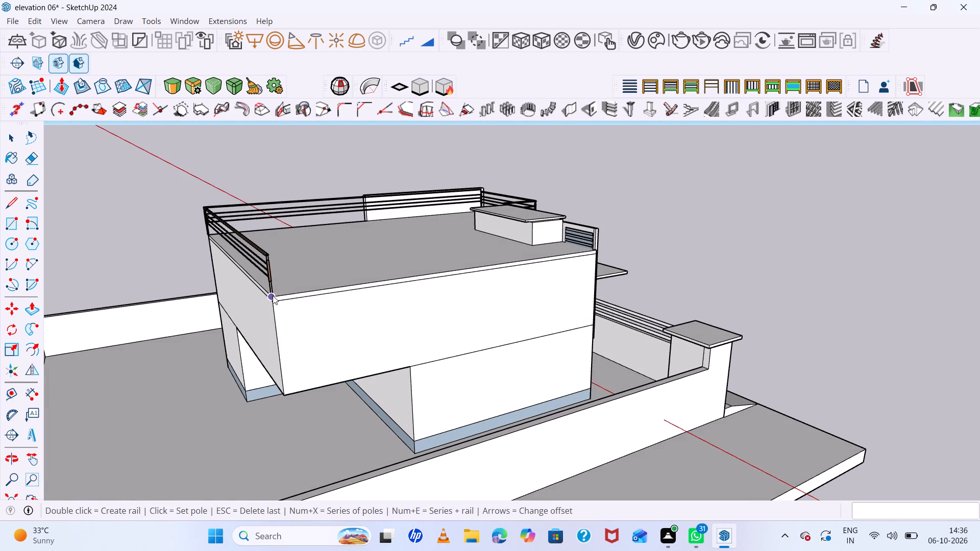
left_click(273, 295)
key("space")
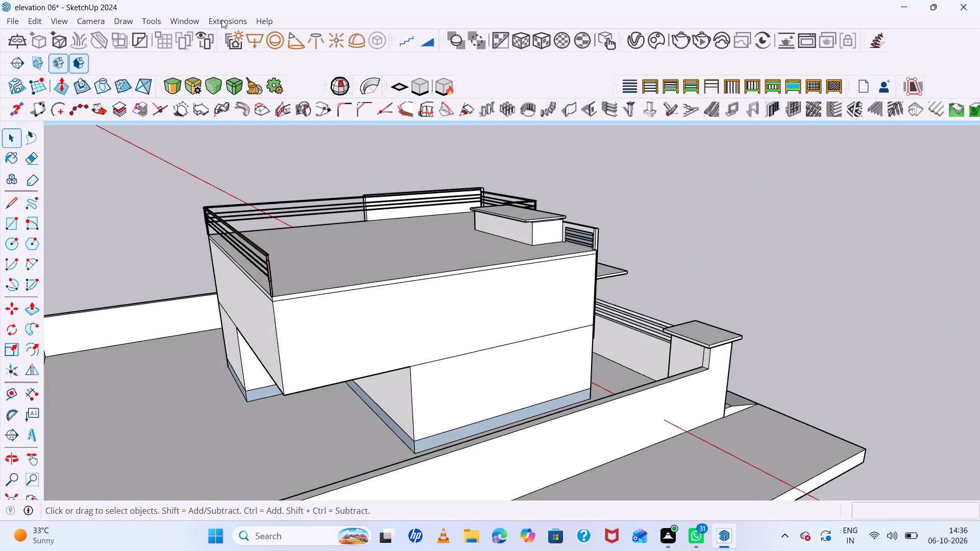
left_click(221, 18)
left_click(264, 134)
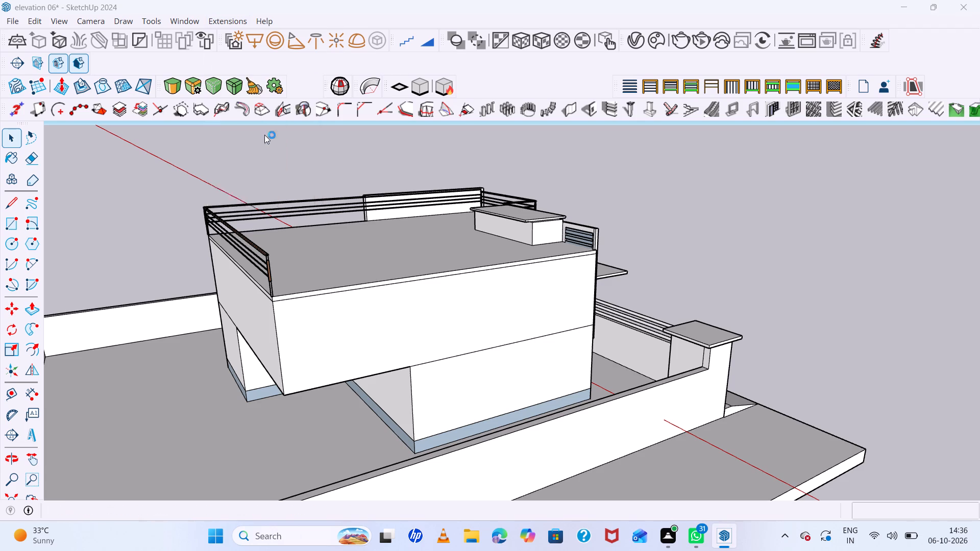
left_click(219, 364)
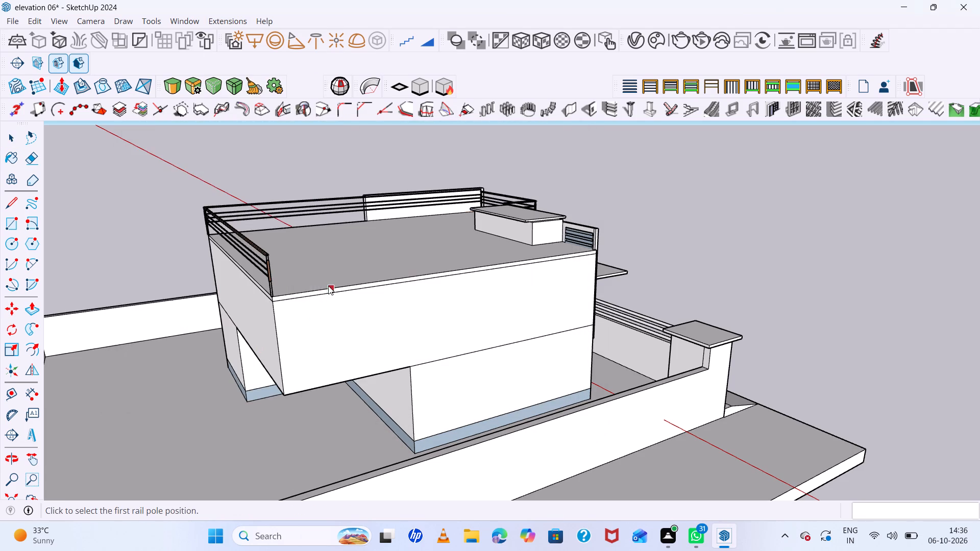
left_click(271, 297)
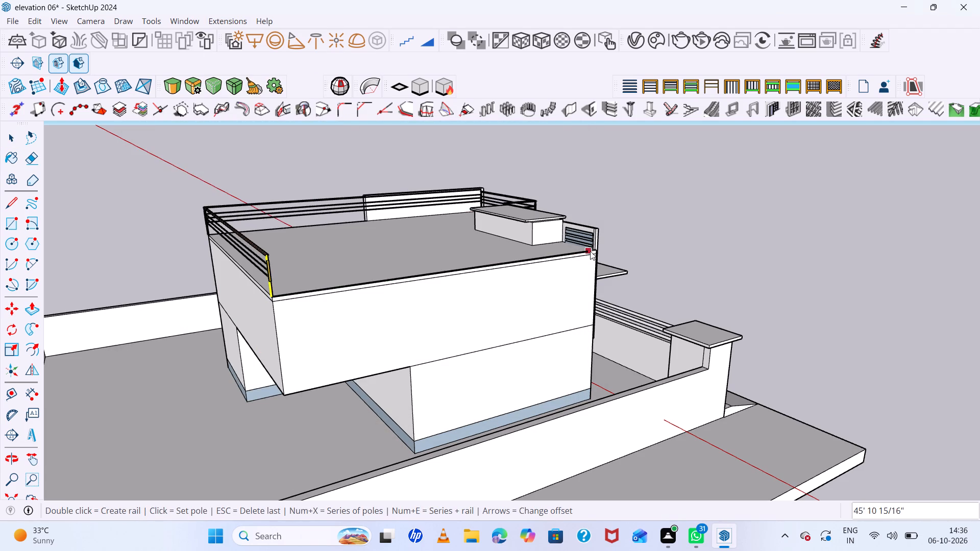
scroll(595, 251, "up", 6)
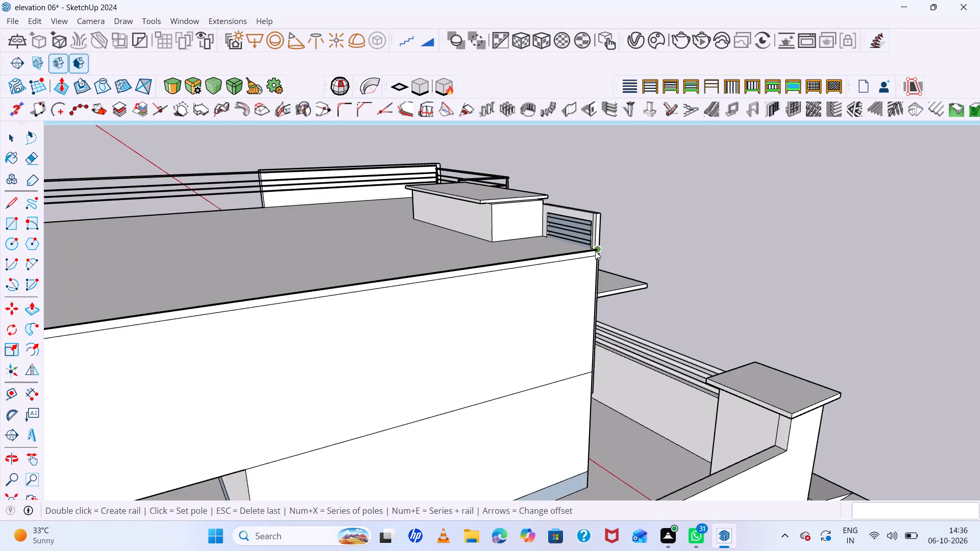
double_click(595, 248)
Examine the roof railings from the rear, front and sides, and compare the facade with the reference photo.
scroll(529, 233, "down", 8)
scroll(426, 221, "down", 6)
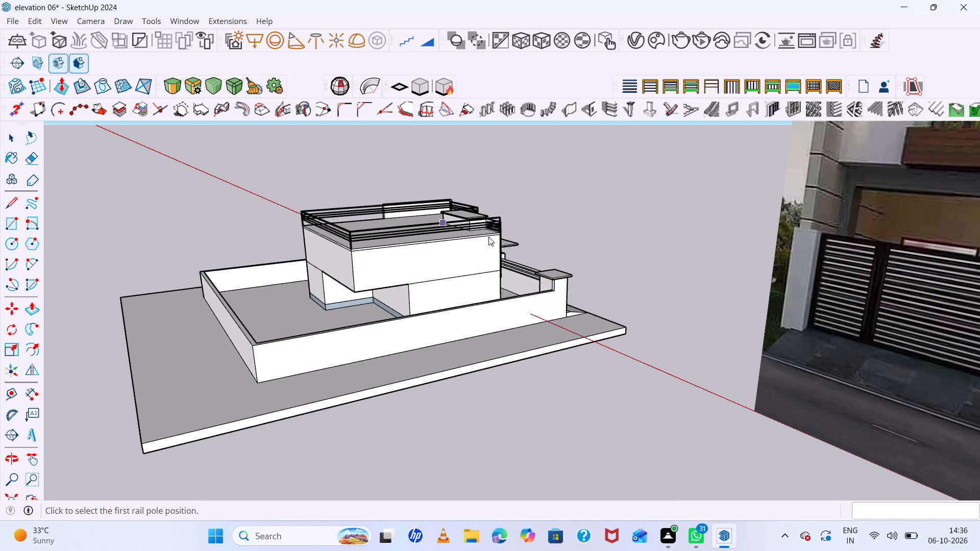
middle_click_drag(290, 240, 66, 223)
scroll(473, 216, "up", 7)
middle_click_drag(617, 234, 324, 222)
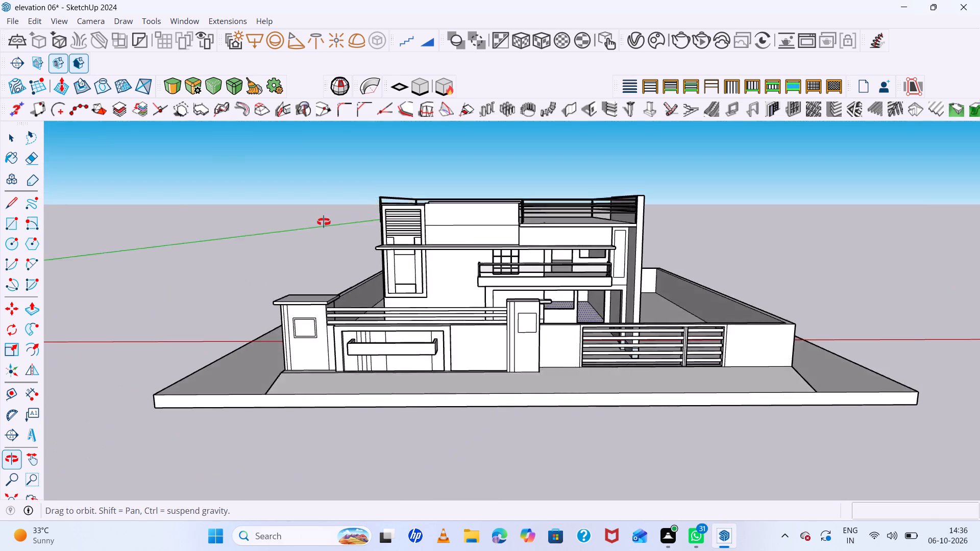
middle_click_drag(324, 222, 326, 192)
key("space")
left_click(706, 200)
scroll(570, 223, "up", 7)
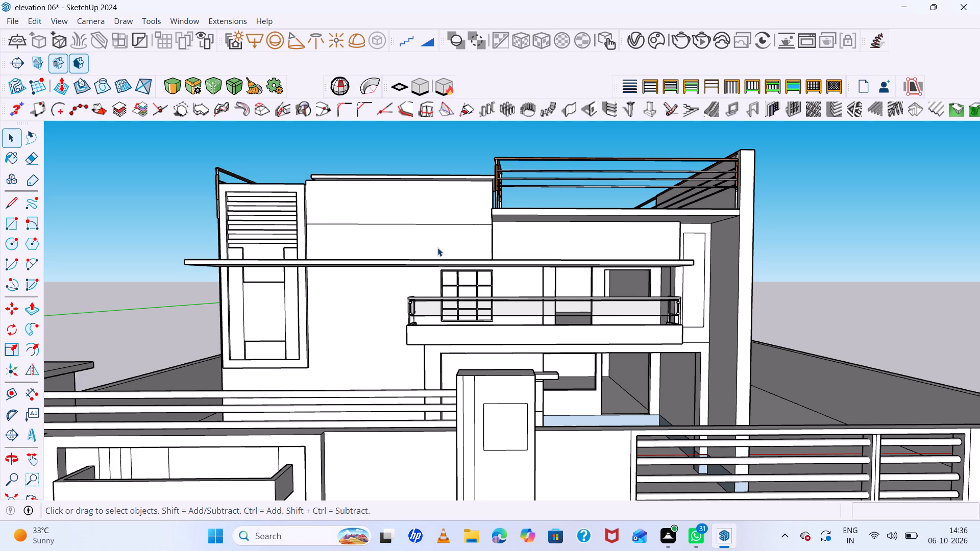
scroll(409, 246, "down", 13)
scroll(499, 266, "down", 7)
middle_click_drag(515, 269, 599, 271)
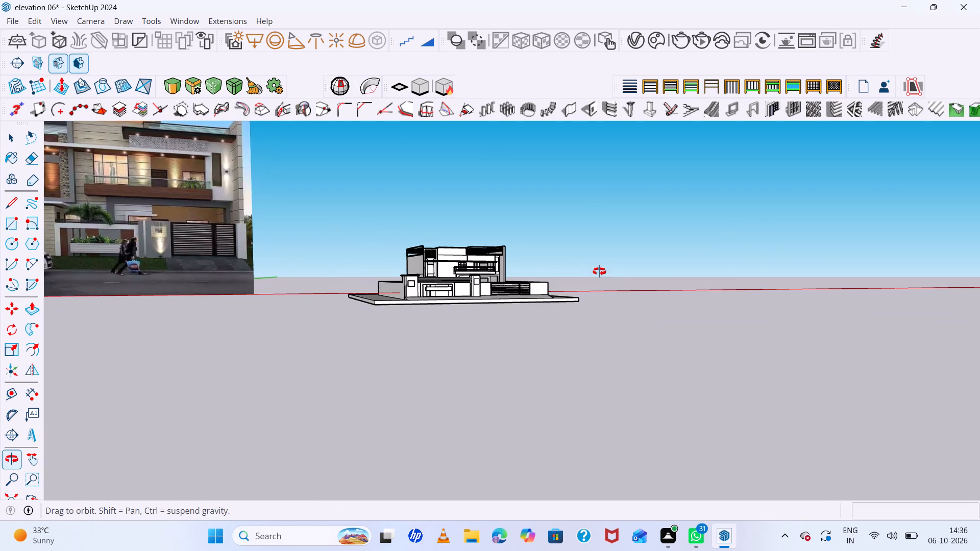
middle_click_drag(599, 271, 547, 269)
scroll(519, 258, "up", 13)
middle_click_drag(482, 275, 572, 276)
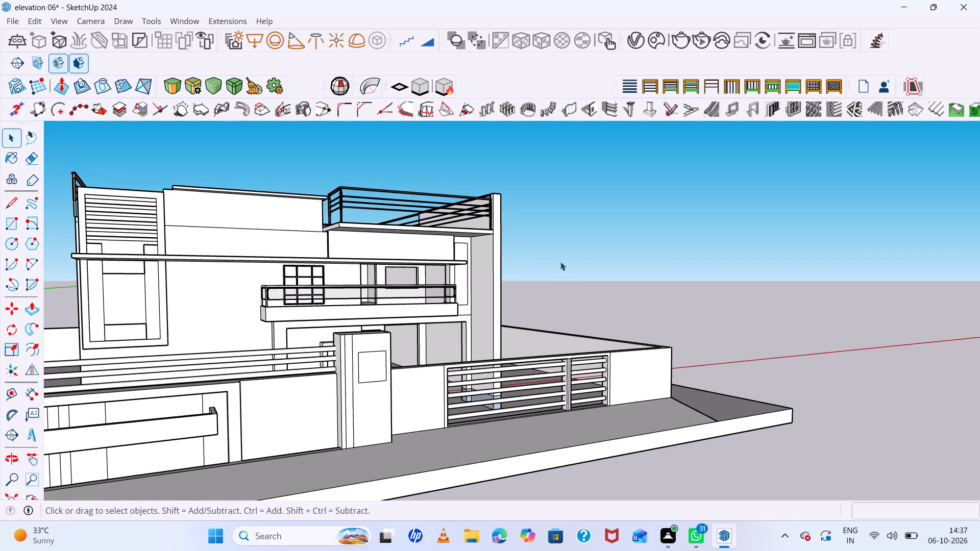
scroll(560, 262, "down", 15)
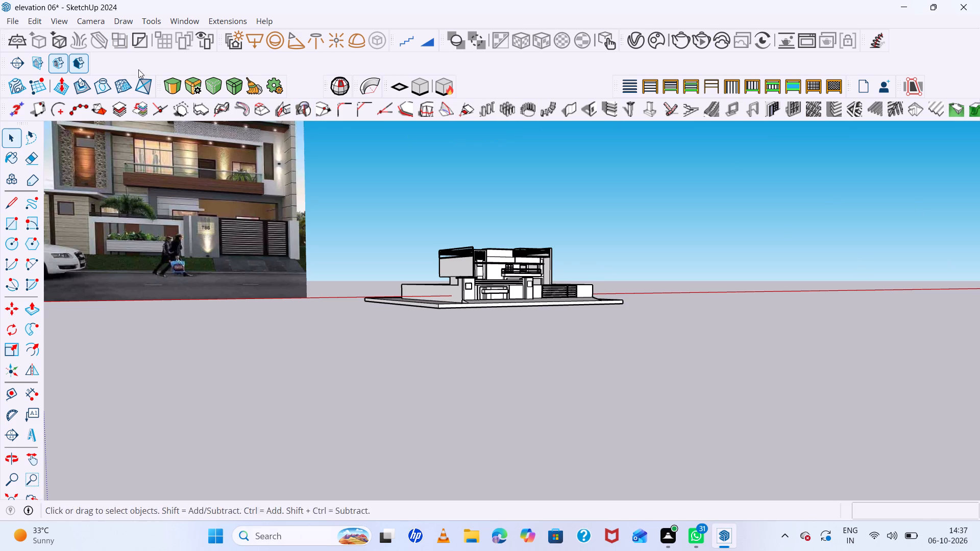
Rearrange the scattered extension toolbars side by side into one compact row following the Section tools.
left_click_drag(160, 84, 96, 60)
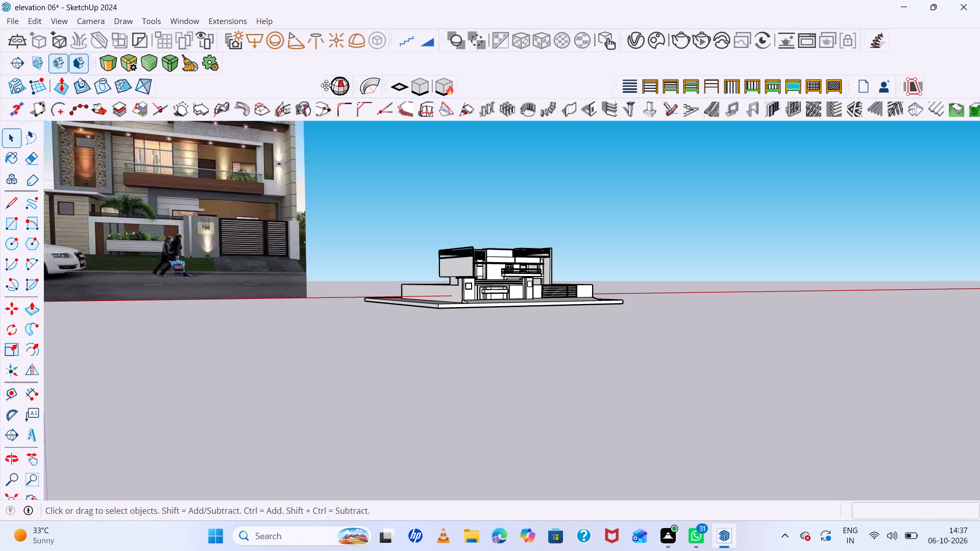
left_click_drag(326, 85, 232, 73)
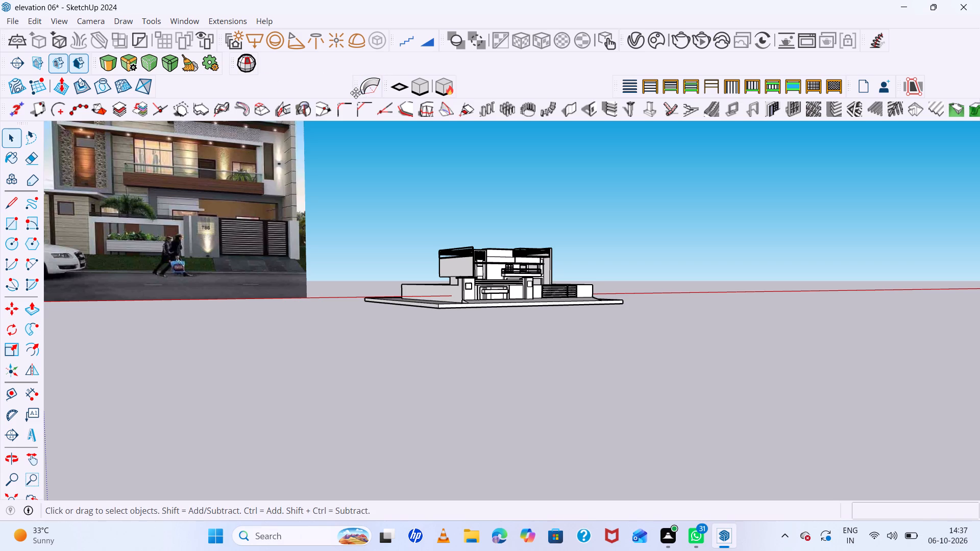
left_click_drag(354, 88, 262, 71)
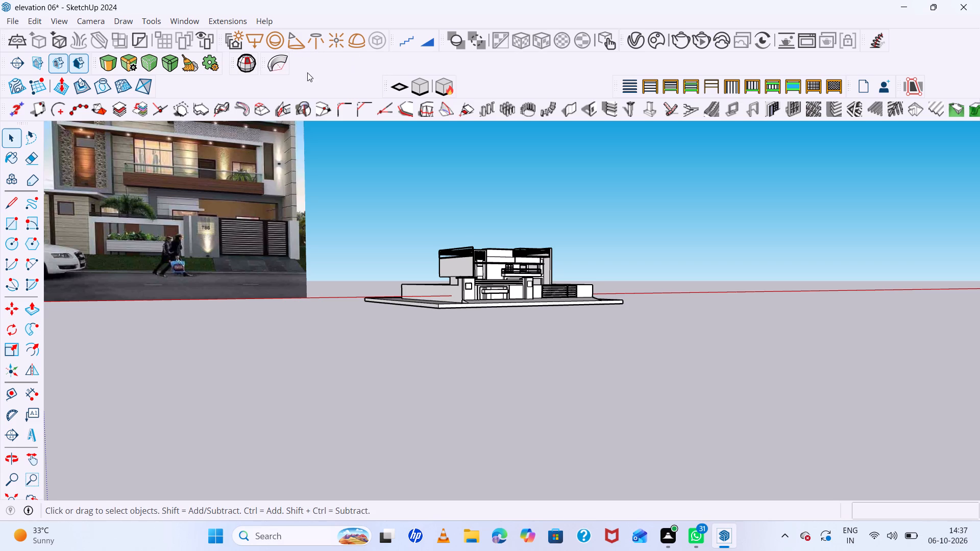
left_click_drag(384, 88, 292, 62)
left_click_drag(614, 88, 384, 73)
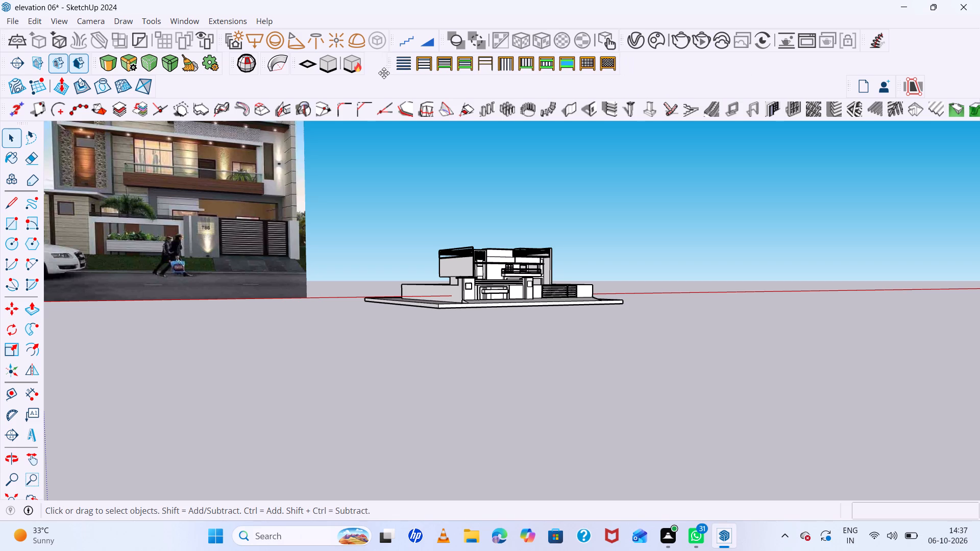
left_click_drag(384, 73, 377, 74)
left_click(377, 74)
left_click_drag(850, 84, 824, 75)
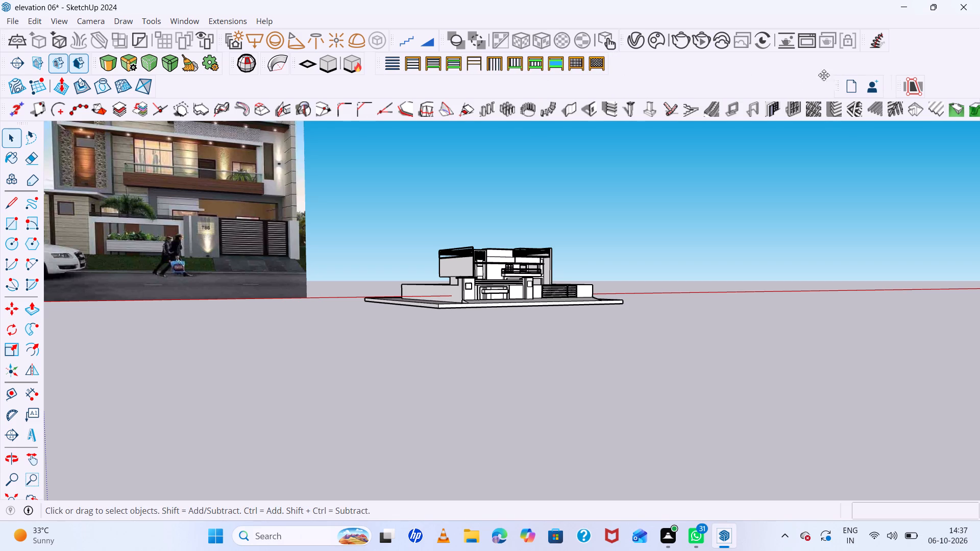
left_click_drag(824, 75, 604, 66)
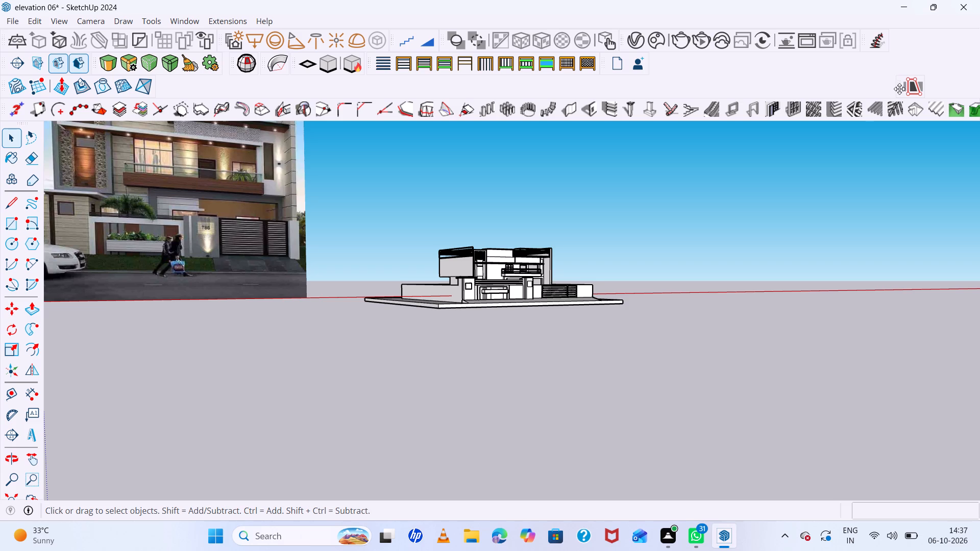
left_click_drag(900, 88, 652, 67)
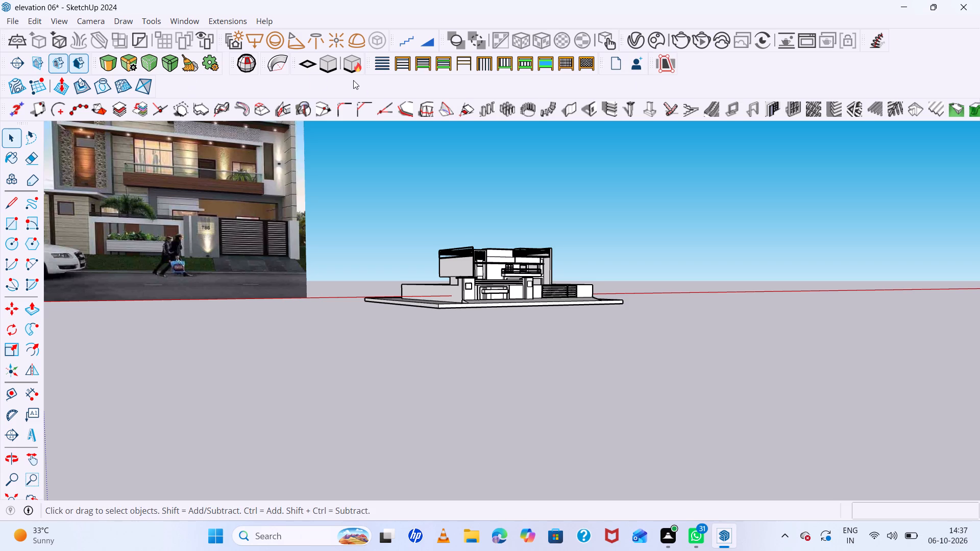
Hide the 1001bit pro toolbar.
right_click(204, 76)
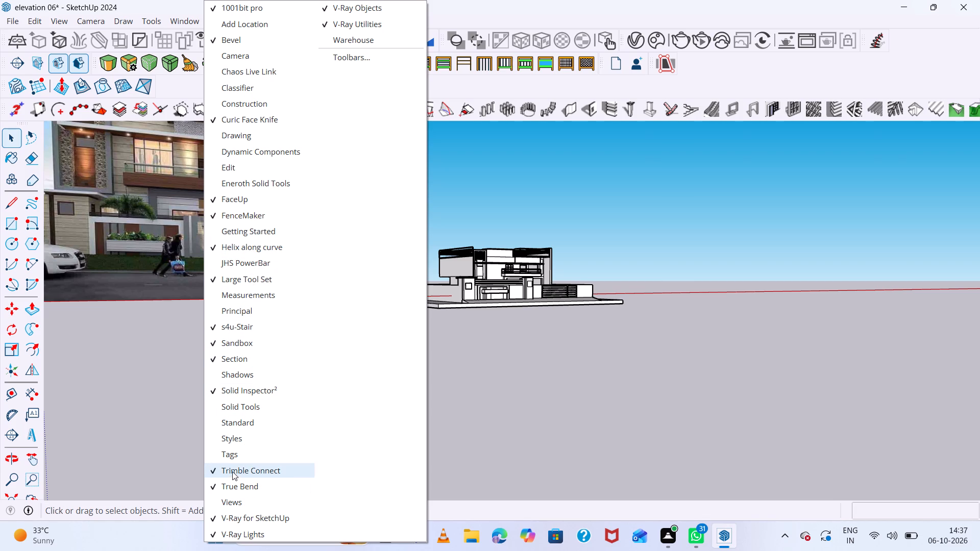
left_click(251, 10)
Examine the house front, balcony and main gate, and compare the gate with the one in the reference photo.
scroll(391, 91, "down", 7)
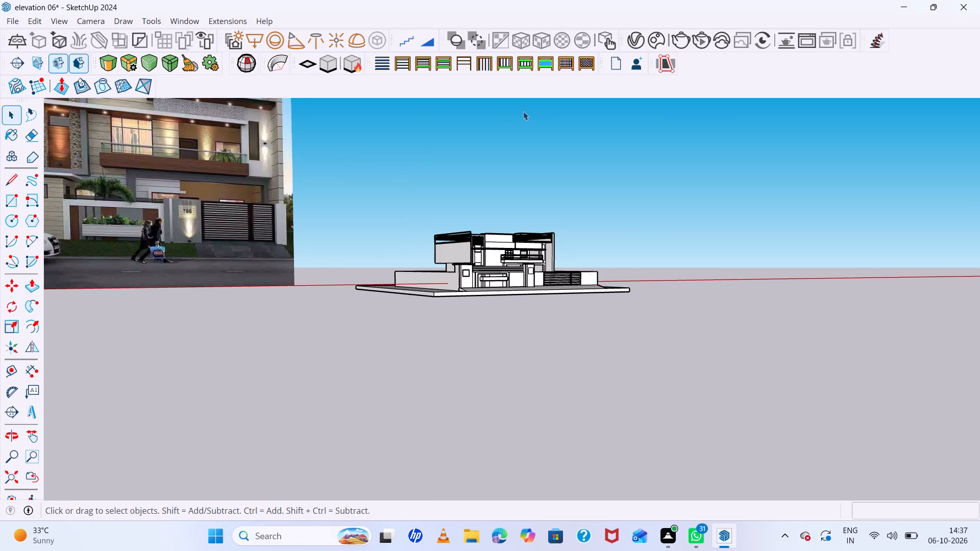
scroll(531, 116, "down", 5)
scroll(579, 123, "up", 6)
middle_click_drag(606, 168, 496, 171)
scroll(508, 254, "up", 9)
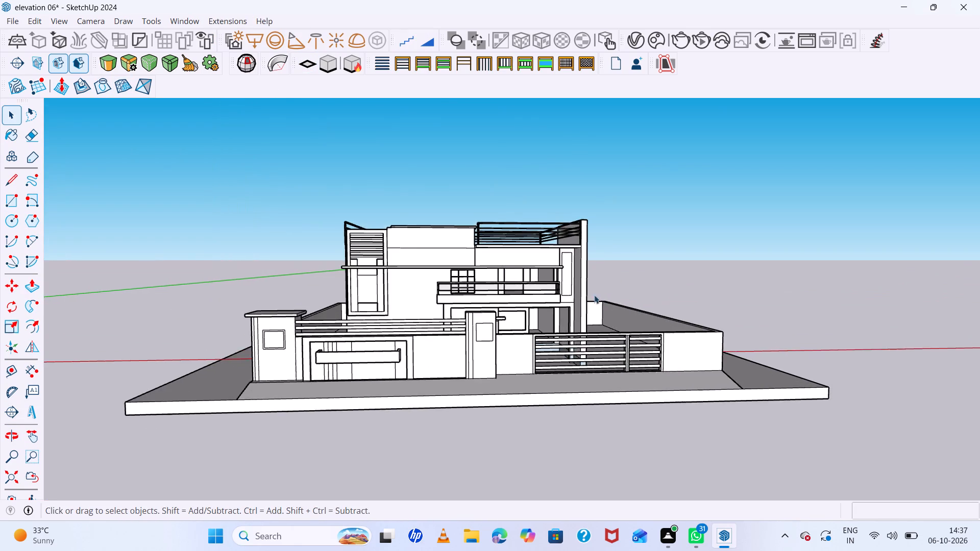
middle_click_drag(609, 295, 497, 198)
scroll(528, 281, "up", 7)
middle_click_drag(514, 232, 565, 327)
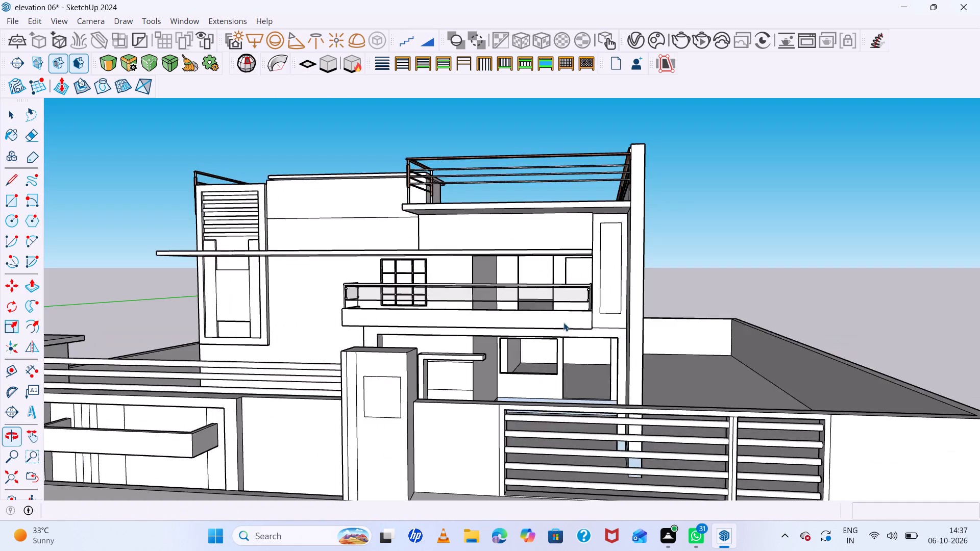
scroll(534, 240, "down", 8)
middle_click_drag(539, 251, 576, 284)
scroll(567, 277, "up", 8)
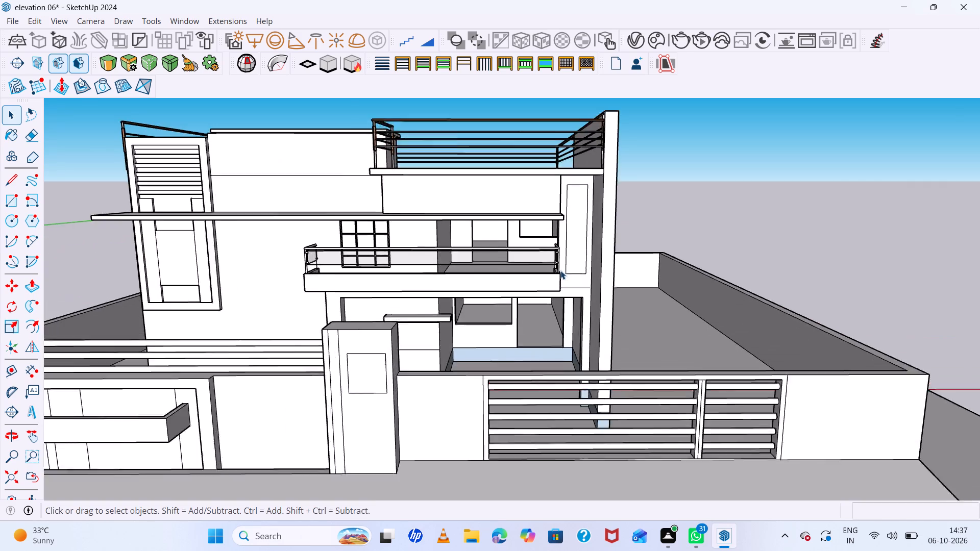
middle_click_drag(621, 268, 662, 240)
scroll(648, 226, "down", 12)
middle_click_drag(717, 280, 668, 276)
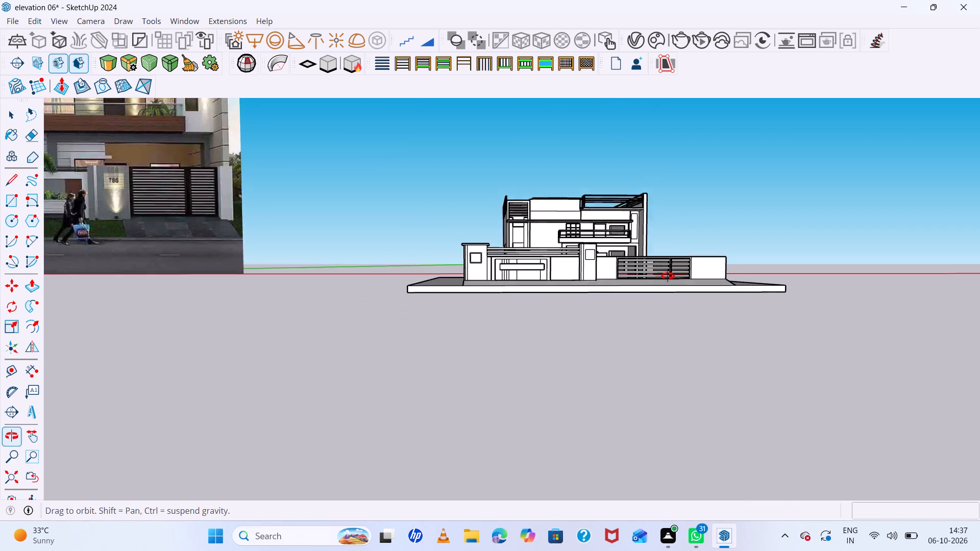
middle_click_drag(668, 276, 667, 275)
scroll(665, 274, "up", 16)
middle_click_drag(718, 268, 618, 295)
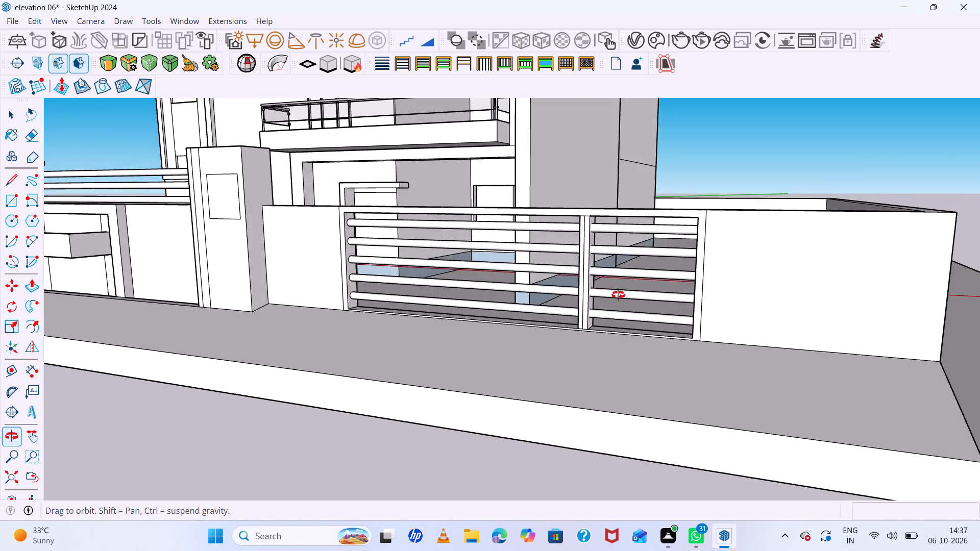
middle_click_drag(618, 295, 652, 291)
scroll(664, 267, "down", 9)
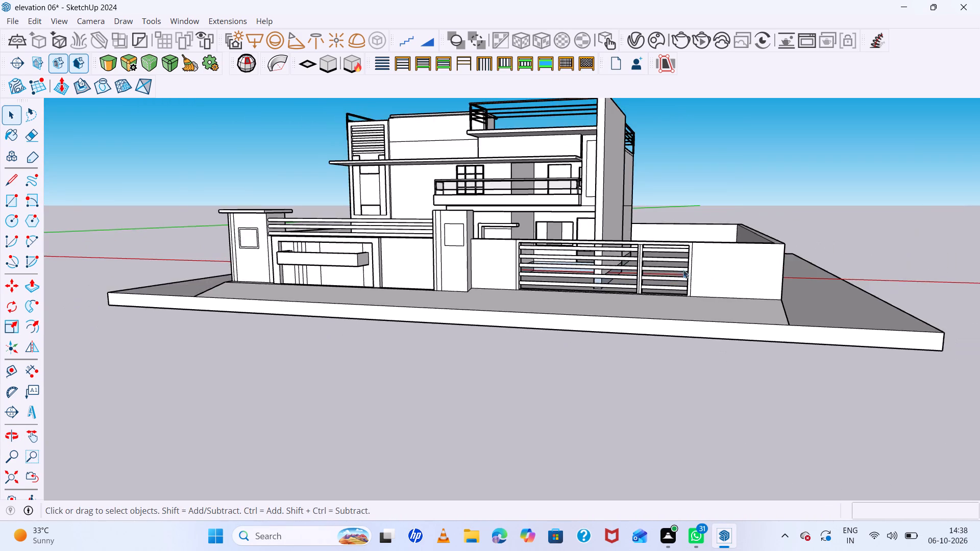
scroll(685, 267, "down", 15)
scroll(404, 190, "up", 20)
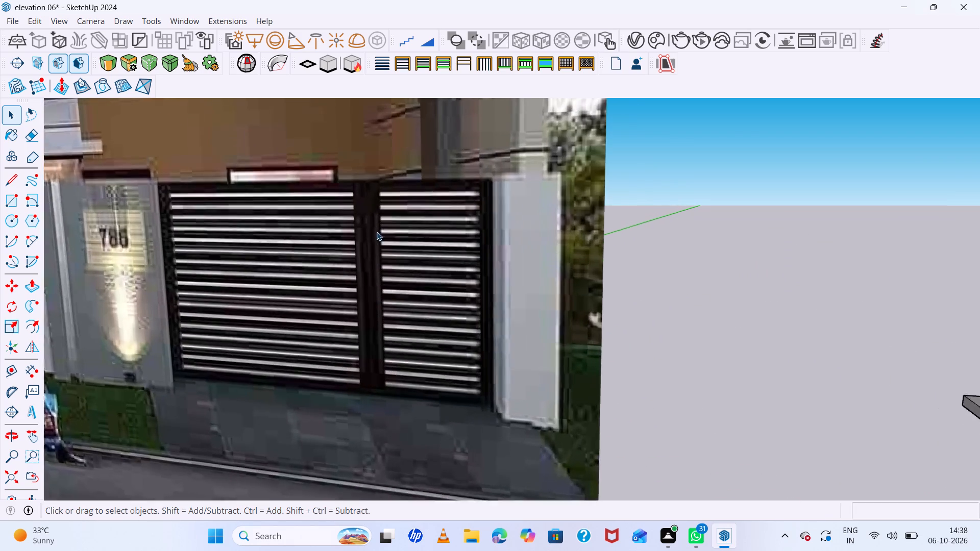
scroll(377, 232, "up", 2)
middle_click_drag(424, 260, 330, 278)
scroll(310, 202, "down", 2)
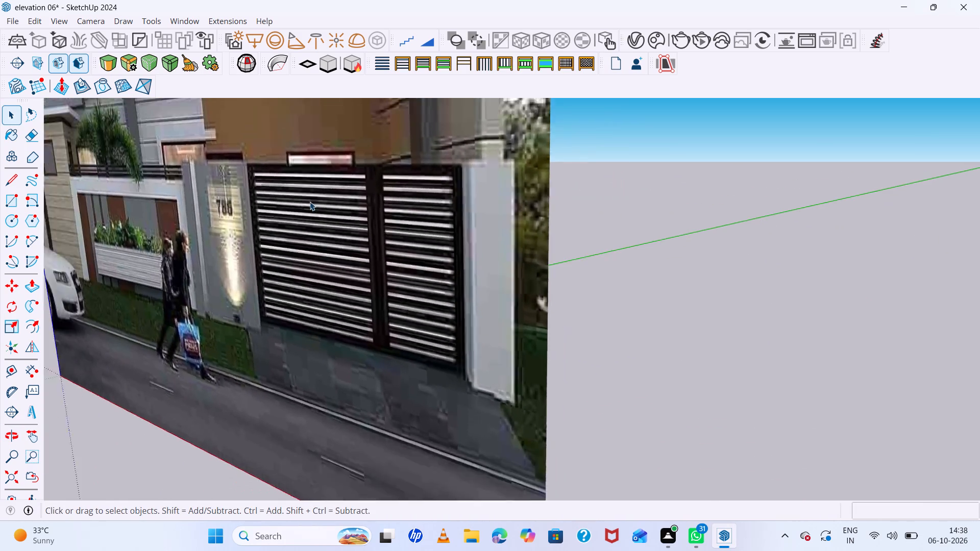
scroll(310, 202, "down", 14)
scroll(299, 170, "down", 7)
Delete the vertical line dividing the front face of the gate's middle post.
scroll(587, 262, "up", 7)
scroll(444, 247, "up", 7)
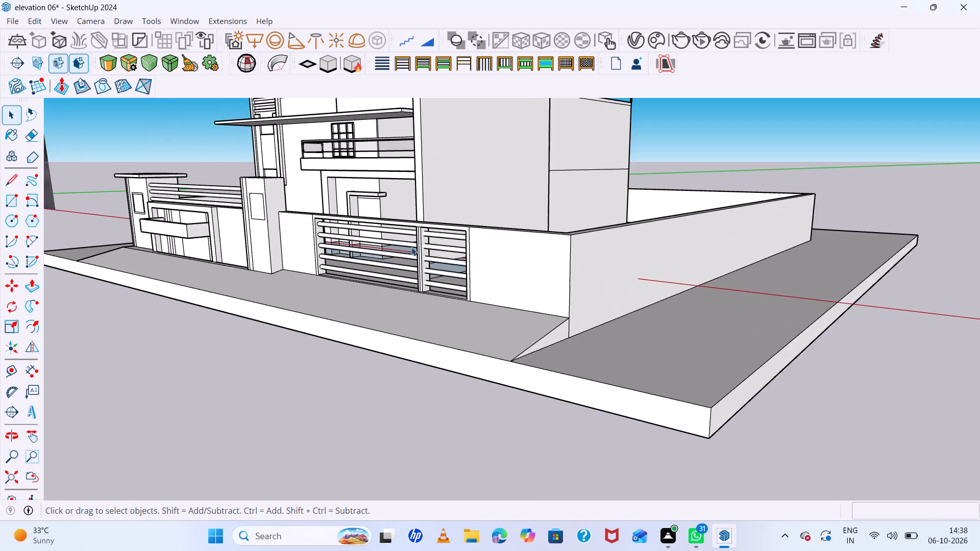
scroll(409, 247, "up", 7)
middle_click_drag(461, 257, 500, 265)
scroll(484, 265, "up", 8)
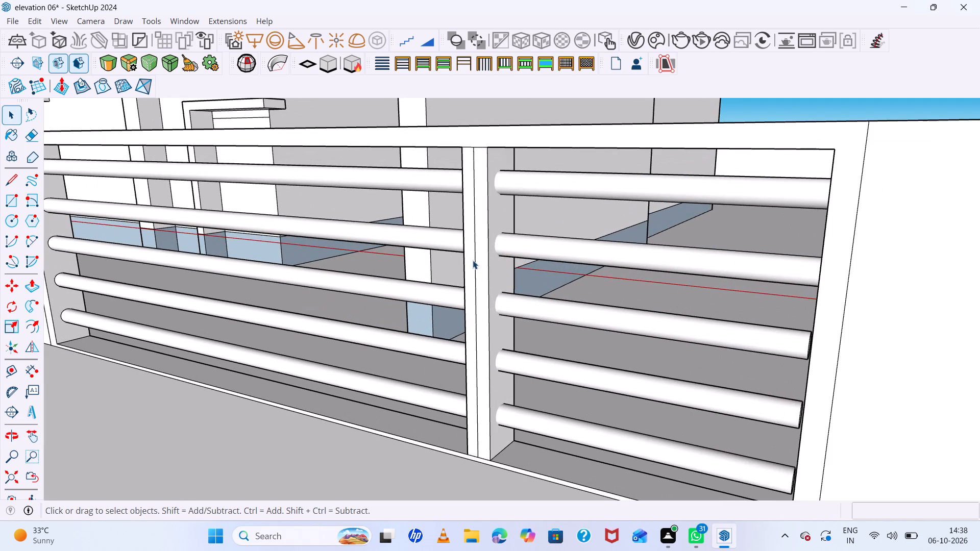
left_click(475, 260)
key("Delete")
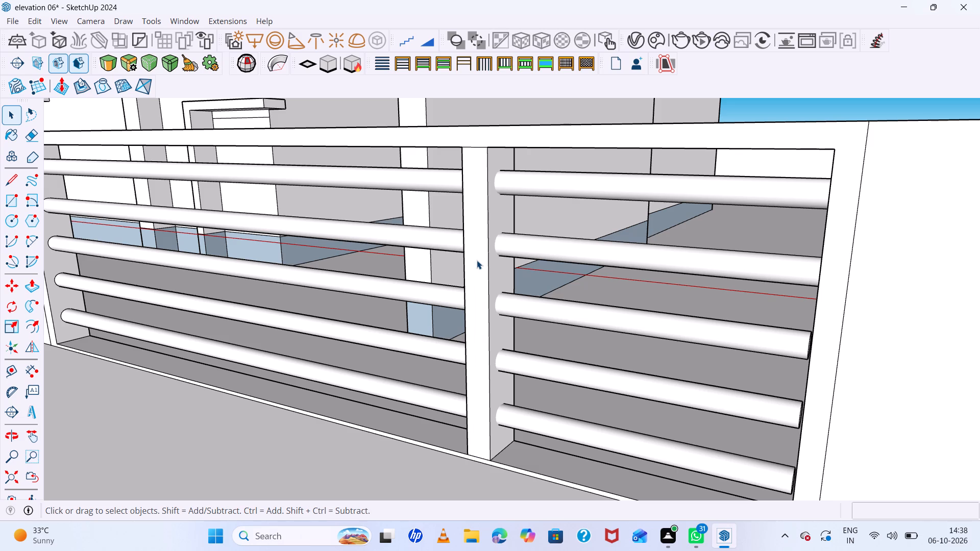
Draw an upright rectangle about 8" by 2 15/16" near the top of the gate's middle post.
scroll(477, 260, "down", 6)
scroll(477, 260, "up", 1)
middle_click_drag(477, 260, 522, 271)
scroll(489, 217, "up", 4)
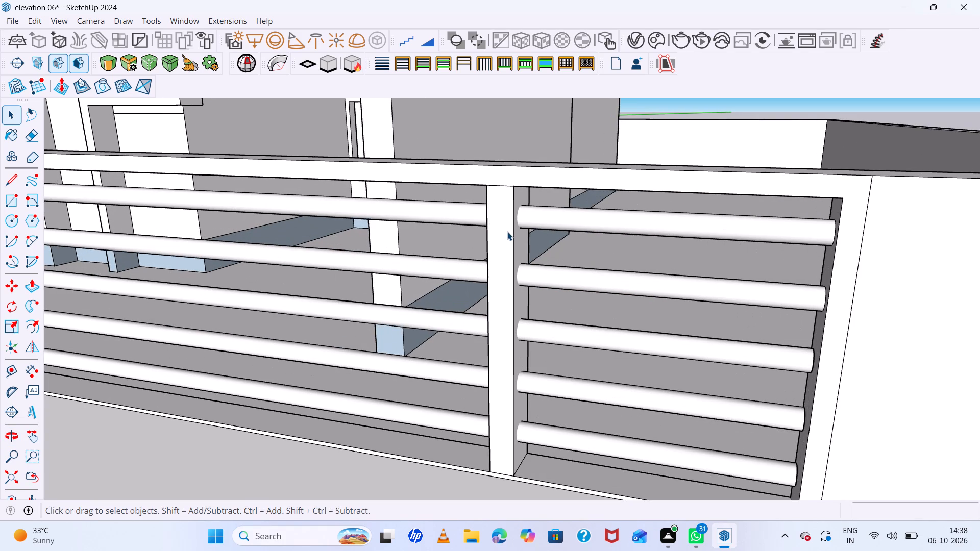
key("r")
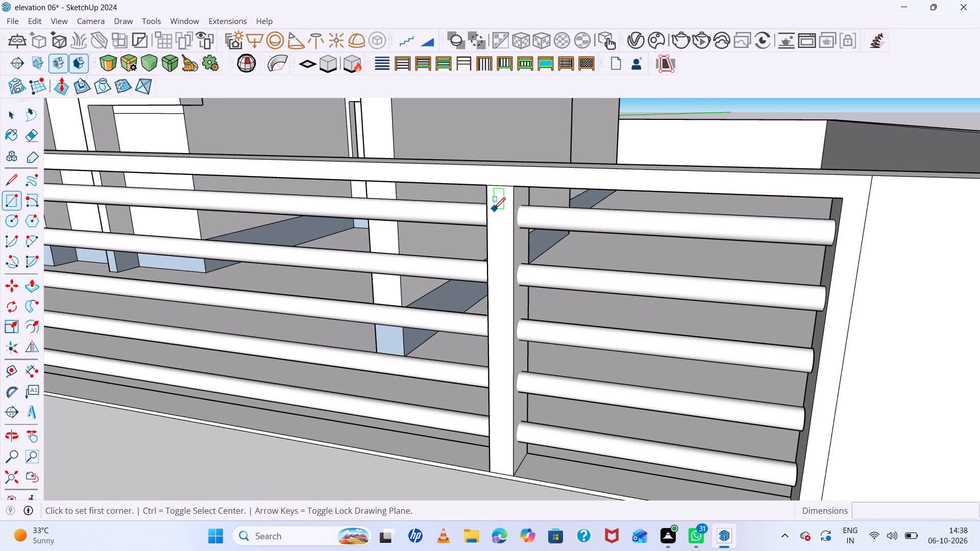
left_click(494, 209)
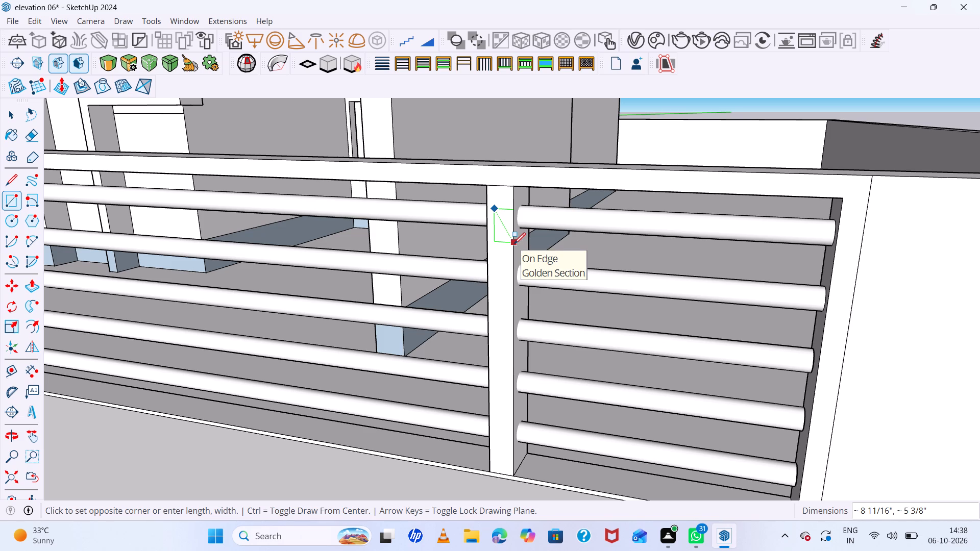
scroll(506, 242, "up", 3)
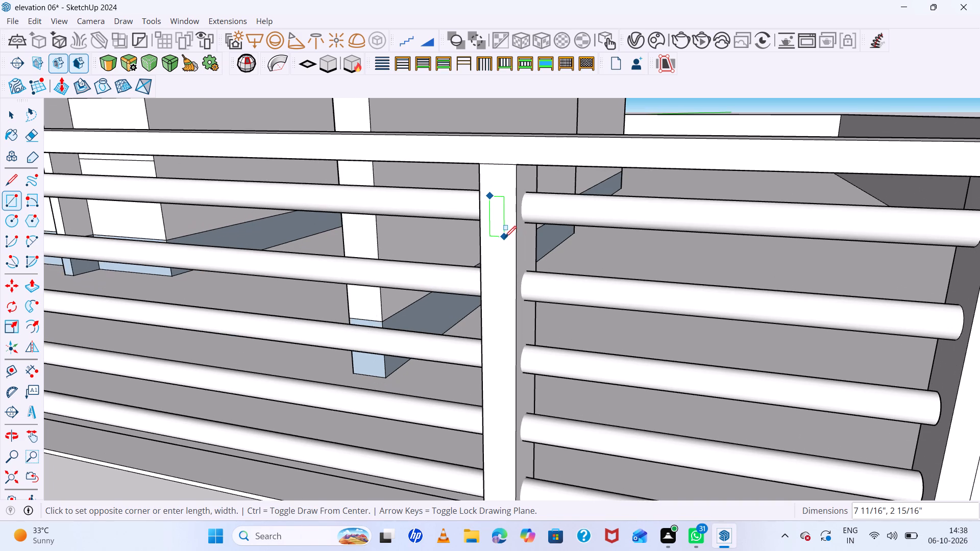
left_click(504, 238)
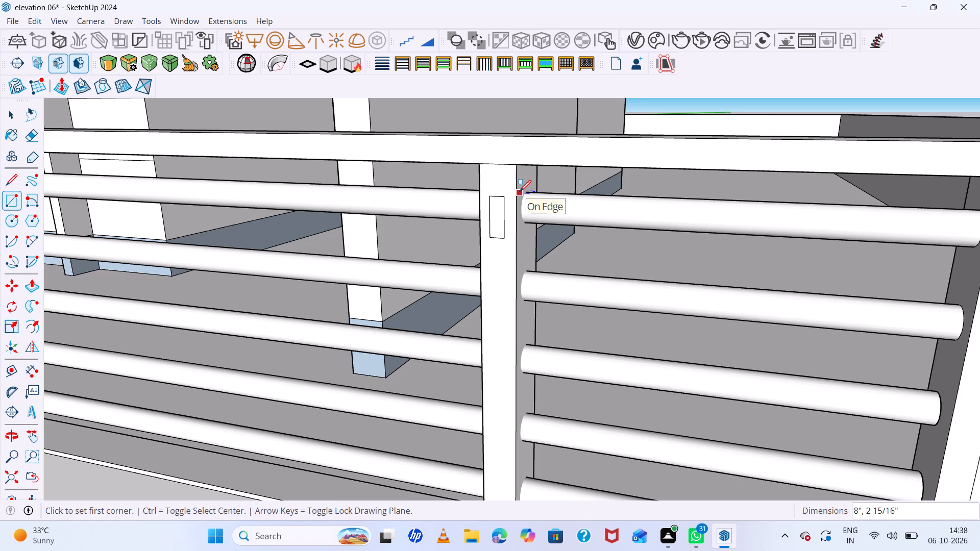
Push/Pull the small rectangle on the gate's middle post outward by about 1 3/16".
key("p")
left_click(497, 215)
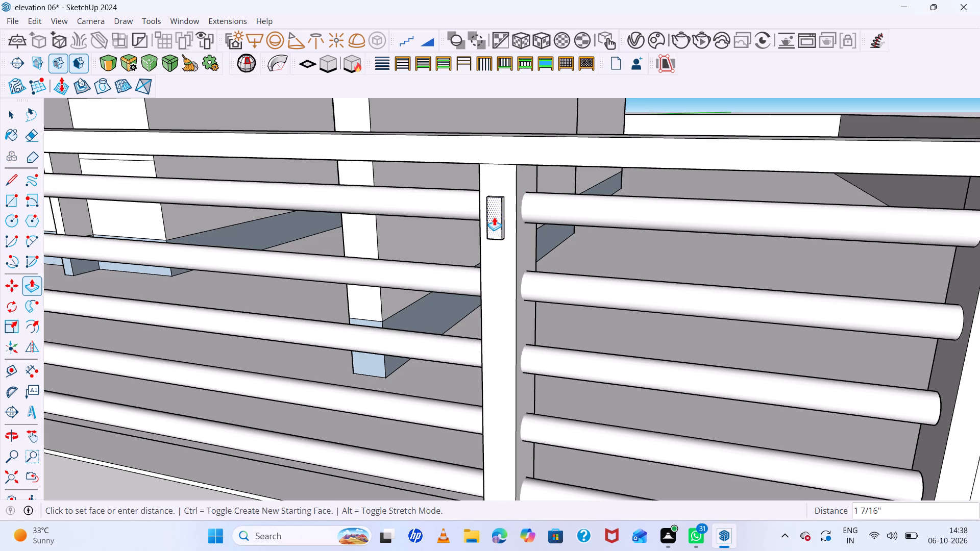
left_click(495, 217)
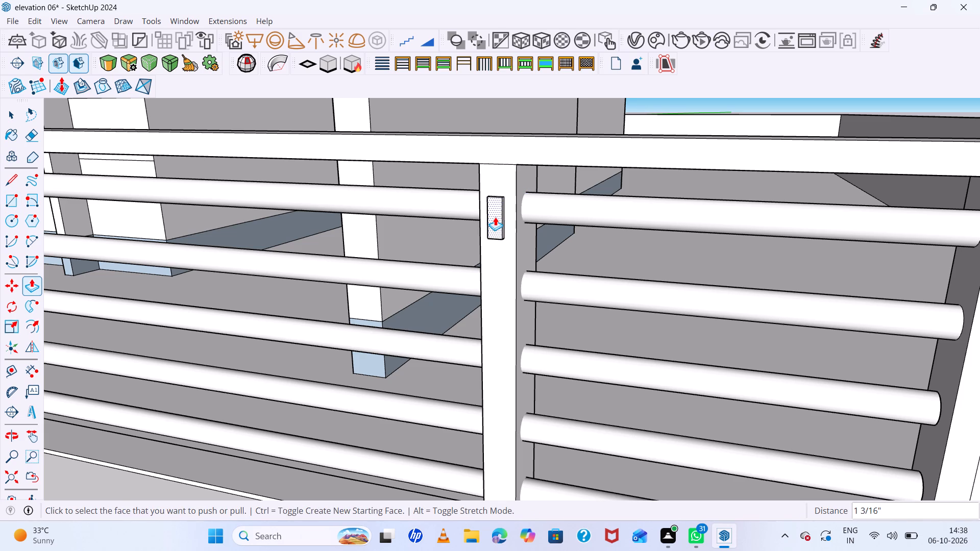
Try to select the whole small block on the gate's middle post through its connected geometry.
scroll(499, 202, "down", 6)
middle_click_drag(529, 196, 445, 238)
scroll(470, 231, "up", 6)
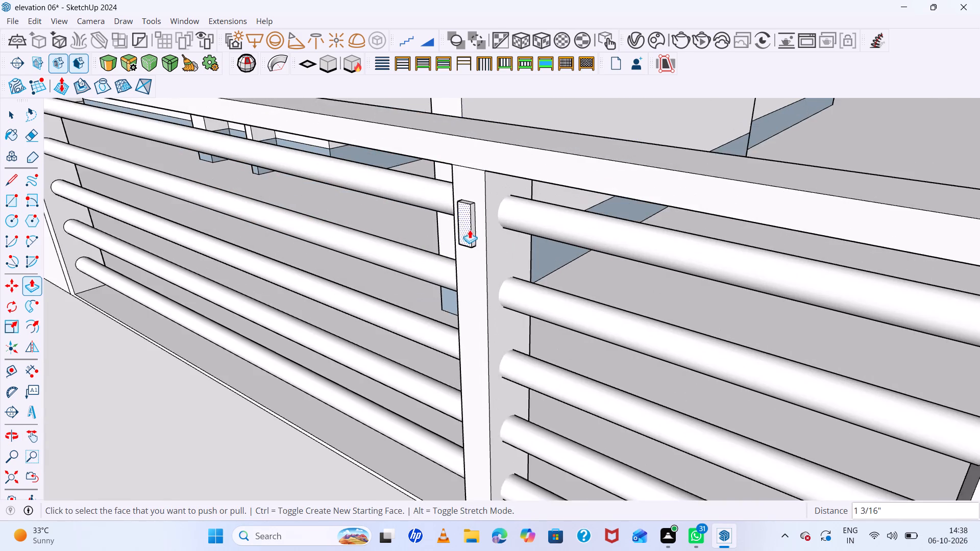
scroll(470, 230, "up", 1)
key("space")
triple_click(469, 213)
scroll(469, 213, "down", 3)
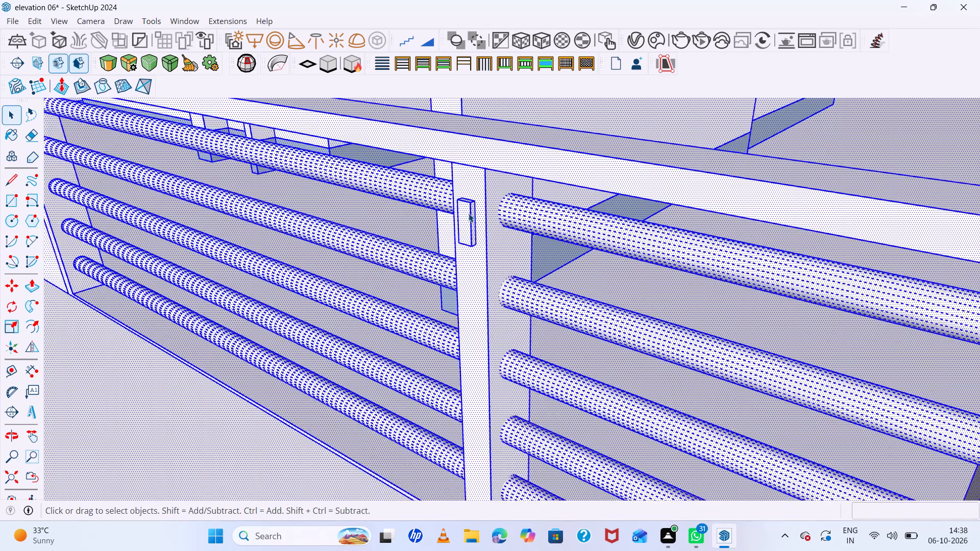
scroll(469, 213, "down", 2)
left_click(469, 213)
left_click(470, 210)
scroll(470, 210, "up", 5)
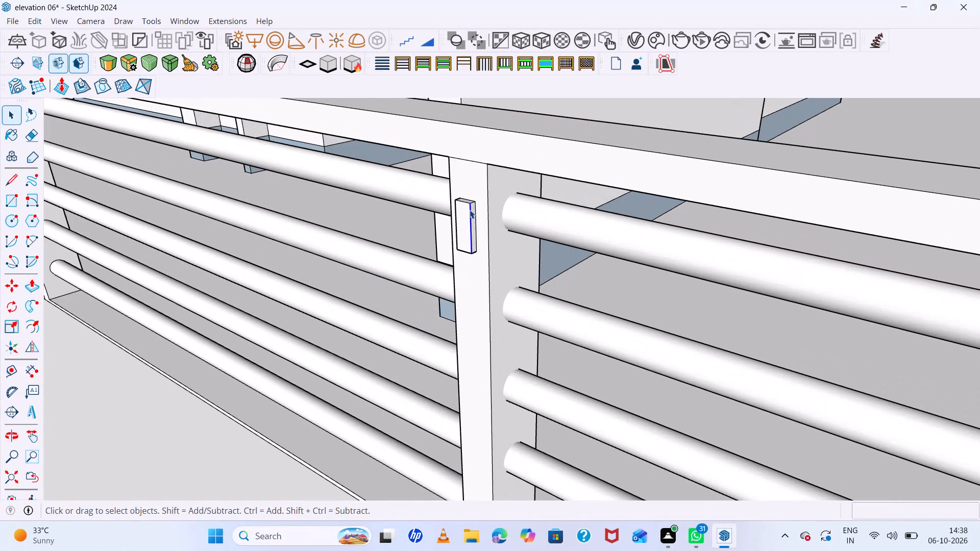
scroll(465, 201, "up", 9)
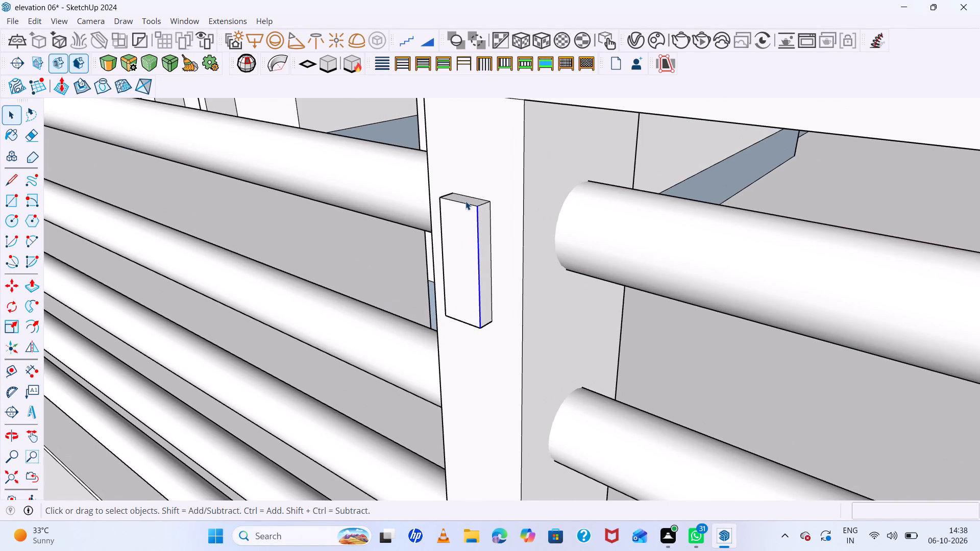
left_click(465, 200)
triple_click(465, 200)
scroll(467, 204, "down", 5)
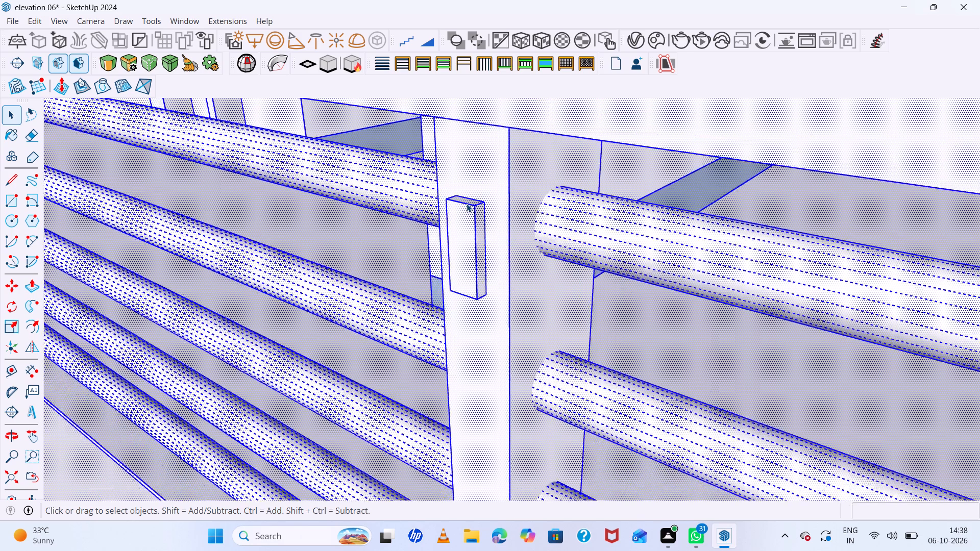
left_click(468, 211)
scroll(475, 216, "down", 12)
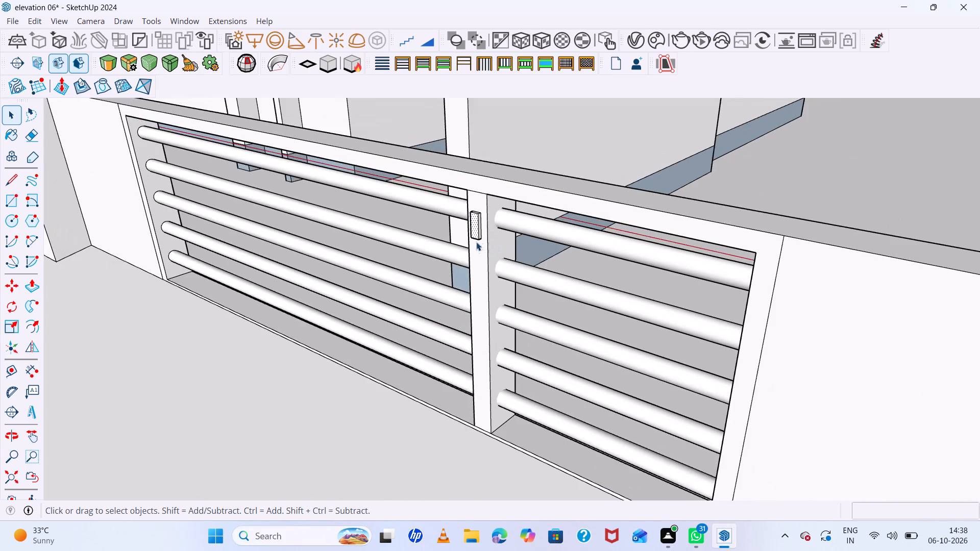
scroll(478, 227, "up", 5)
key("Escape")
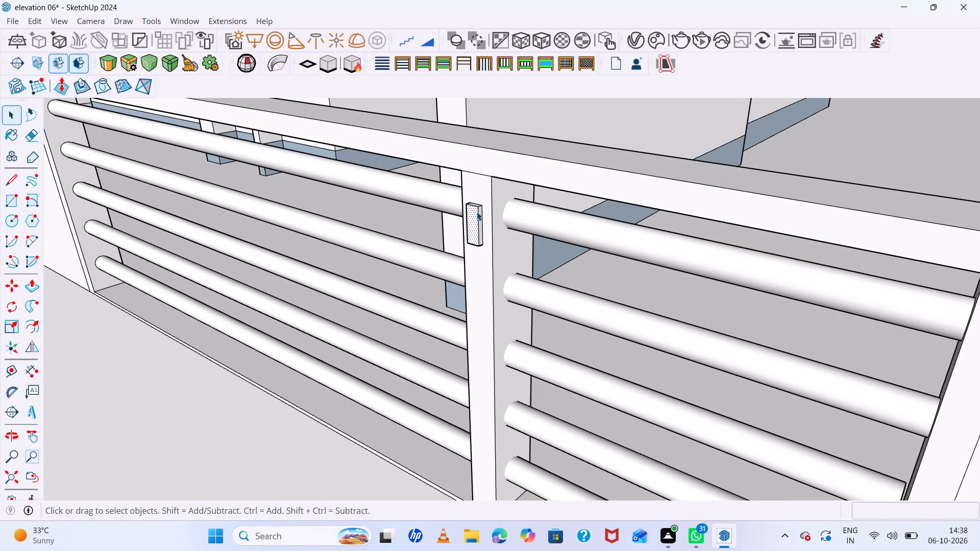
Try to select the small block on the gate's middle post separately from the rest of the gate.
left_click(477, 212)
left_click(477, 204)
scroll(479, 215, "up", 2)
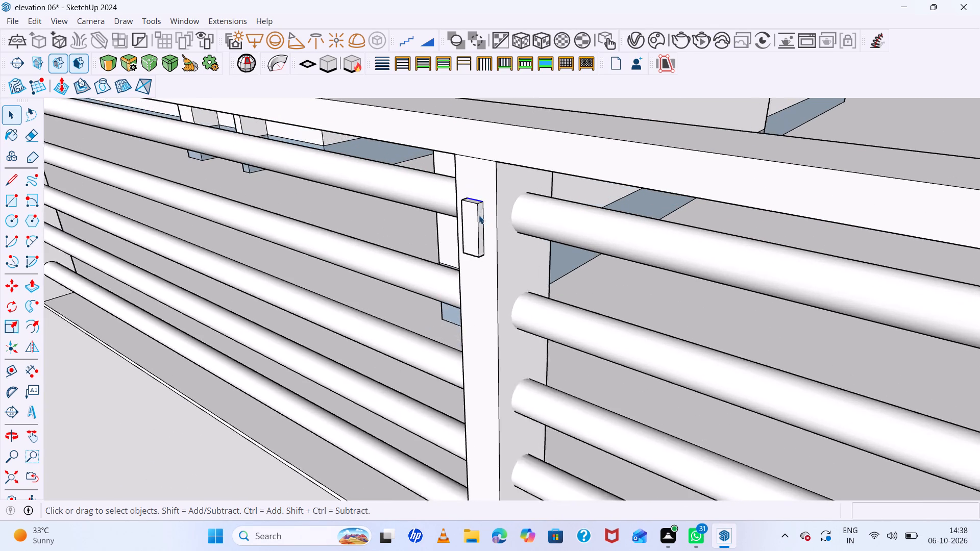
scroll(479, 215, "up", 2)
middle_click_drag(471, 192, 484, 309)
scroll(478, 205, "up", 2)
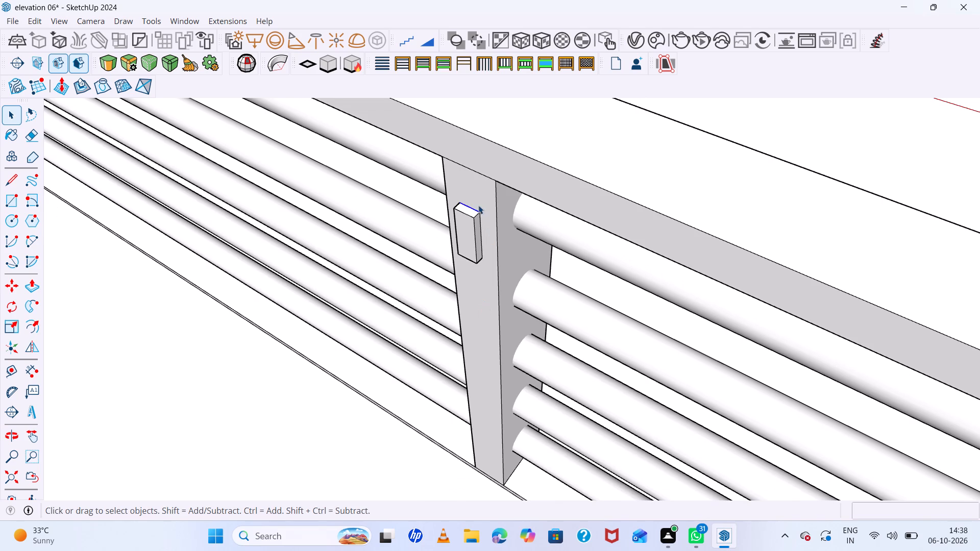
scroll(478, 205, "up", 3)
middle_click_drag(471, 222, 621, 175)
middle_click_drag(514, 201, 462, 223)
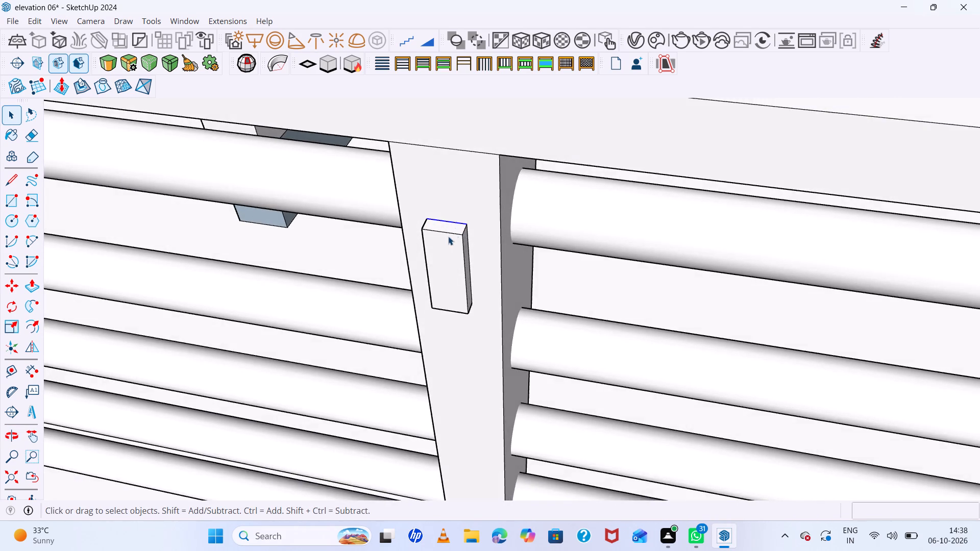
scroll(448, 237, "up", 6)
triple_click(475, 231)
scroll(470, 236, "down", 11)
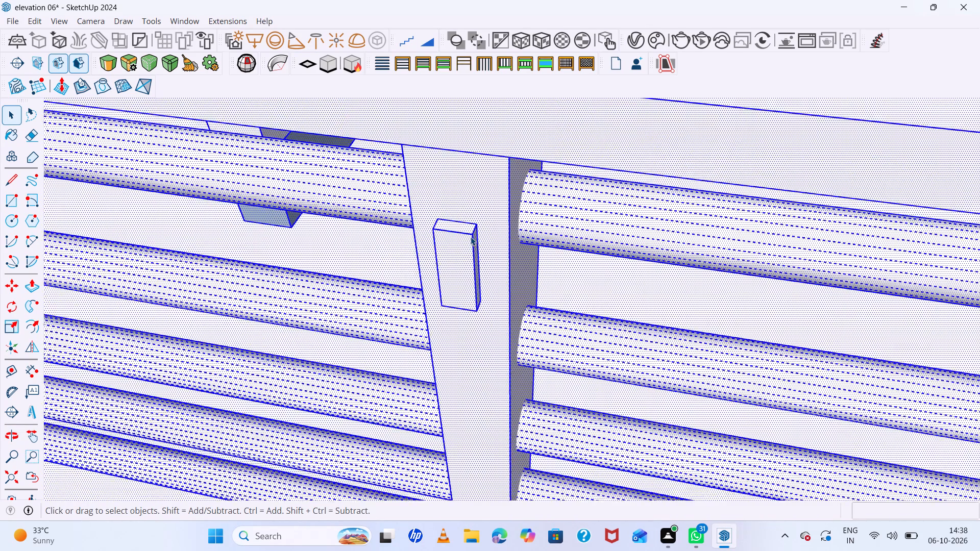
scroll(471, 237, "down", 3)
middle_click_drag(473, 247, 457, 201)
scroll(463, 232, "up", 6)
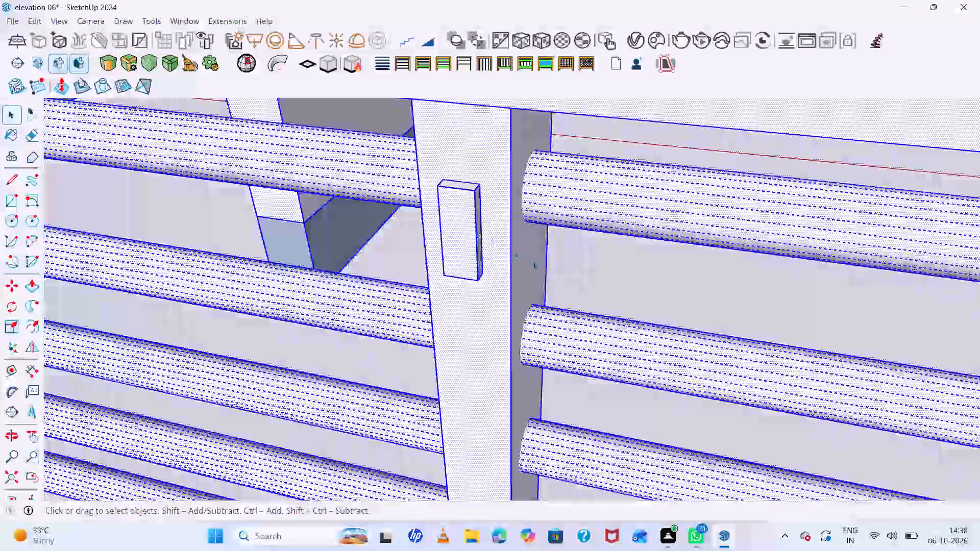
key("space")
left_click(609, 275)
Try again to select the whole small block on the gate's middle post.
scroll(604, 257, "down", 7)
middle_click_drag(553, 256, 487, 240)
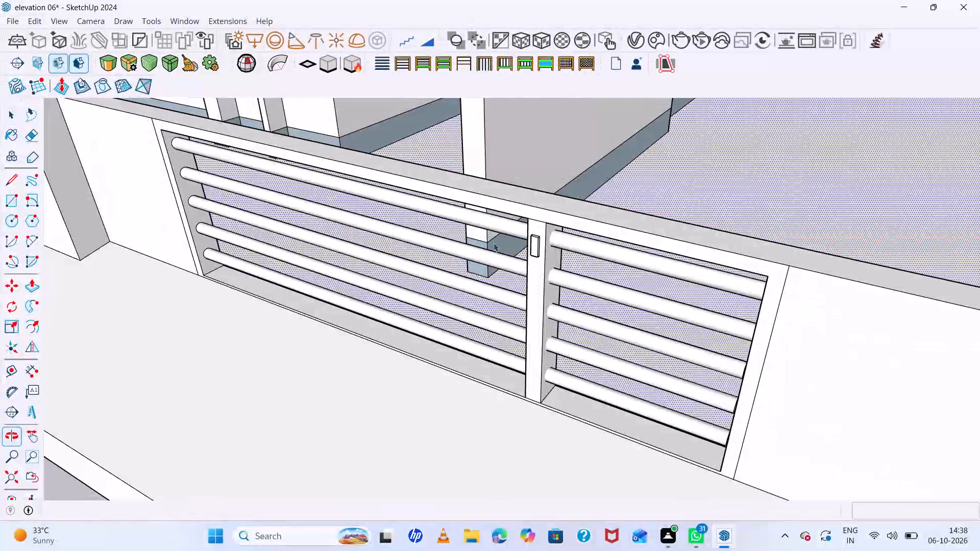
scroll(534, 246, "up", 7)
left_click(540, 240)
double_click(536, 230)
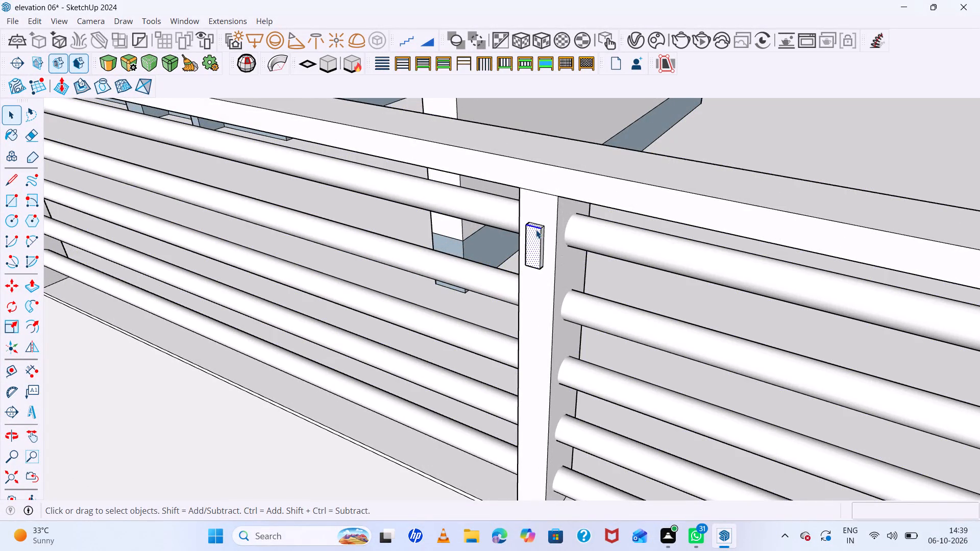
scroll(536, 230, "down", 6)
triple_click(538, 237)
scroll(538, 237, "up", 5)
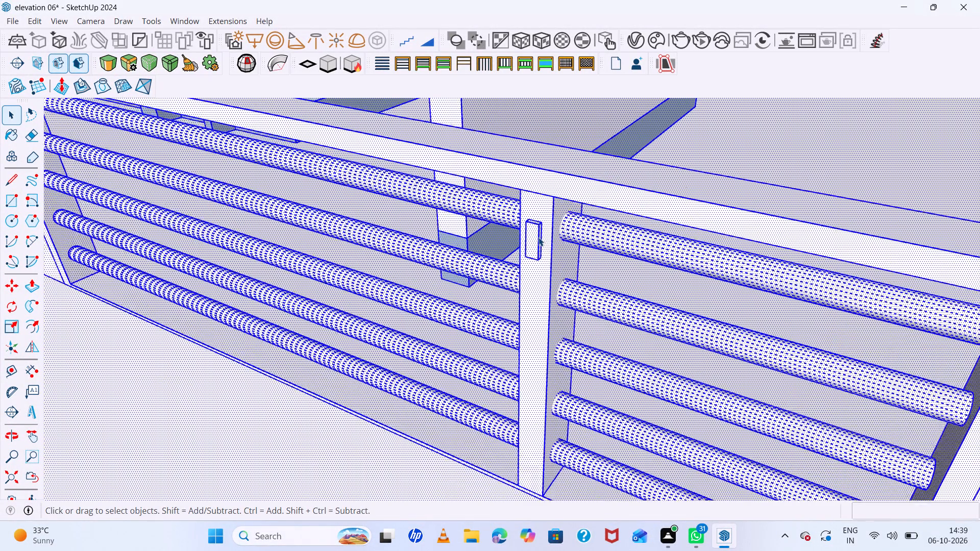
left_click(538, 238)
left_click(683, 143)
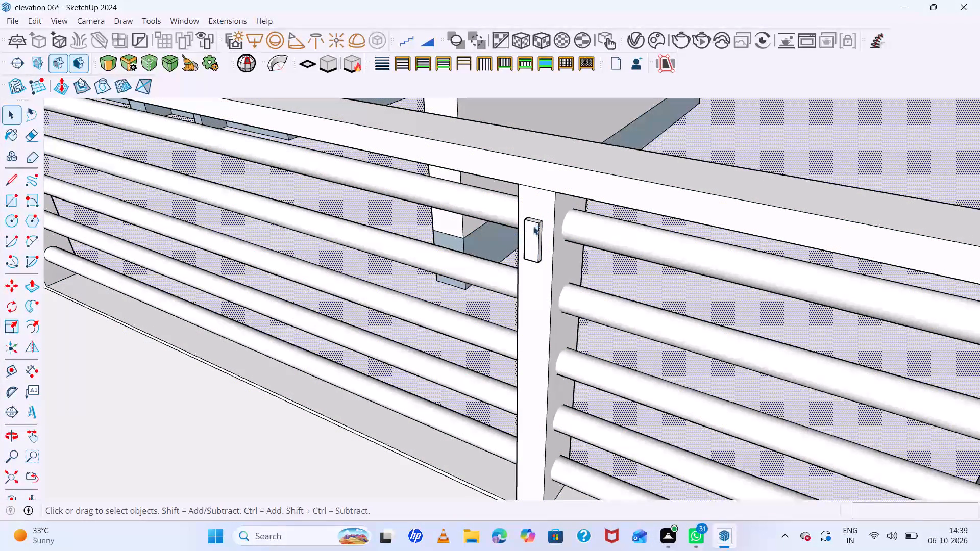
Copy the small block's front face about 4' 5 3/8" straight down, near the bottom of the gate's middle post.
left_click(530, 233)
key("m")
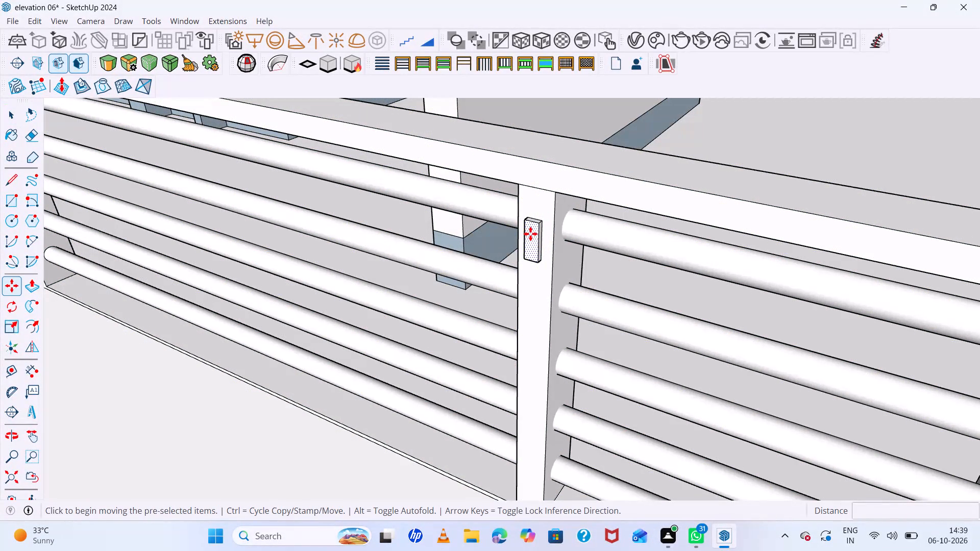
left_click(537, 263)
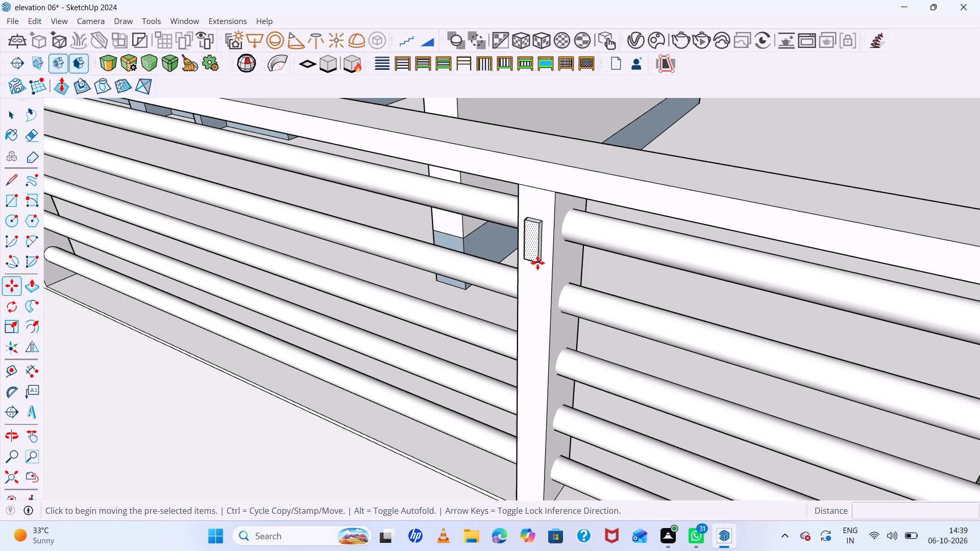
scroll(537, 263, "down", 4)
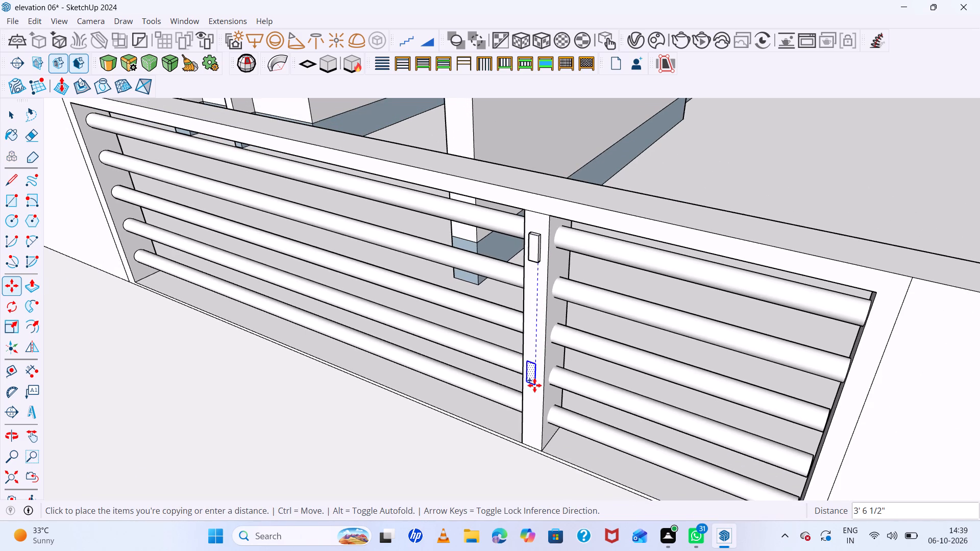
left_click(536, 412)
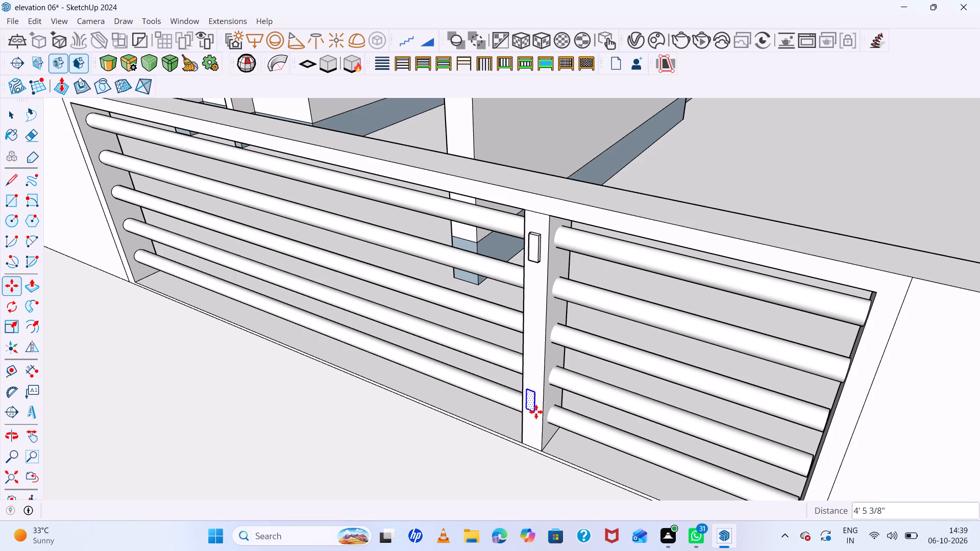
key("space")
Push/Pull the copied rectangle near the bottom of the gate's middle post outward by 1 3/16".
key("p")
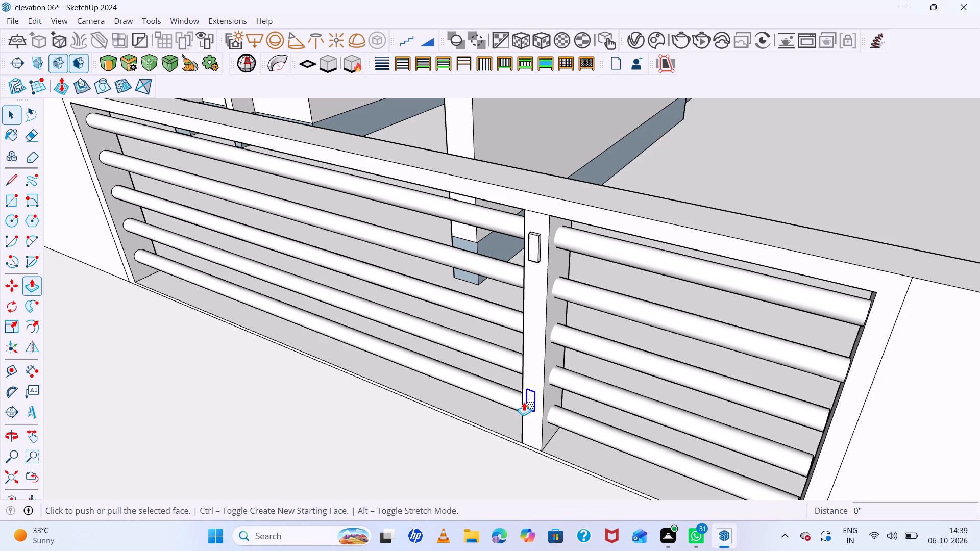
scroll(530, 403, "up", 12)
triple_click(530, 402)
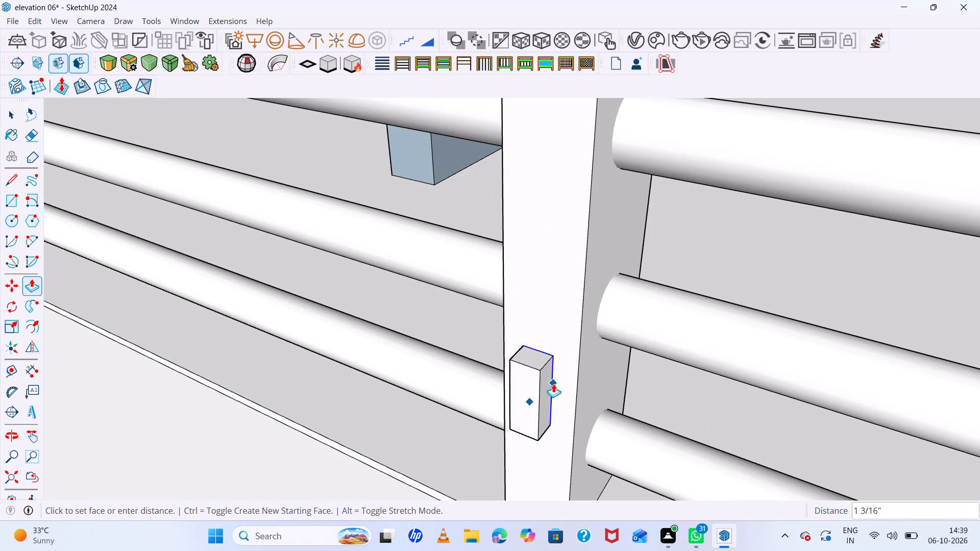
key("space")
Examine the gate with its two small blocks, the boundary wall and the ramp from several angles.
scroll(542, 377, "down", 16)
middle_click_drag(540, 372, 705, 361)
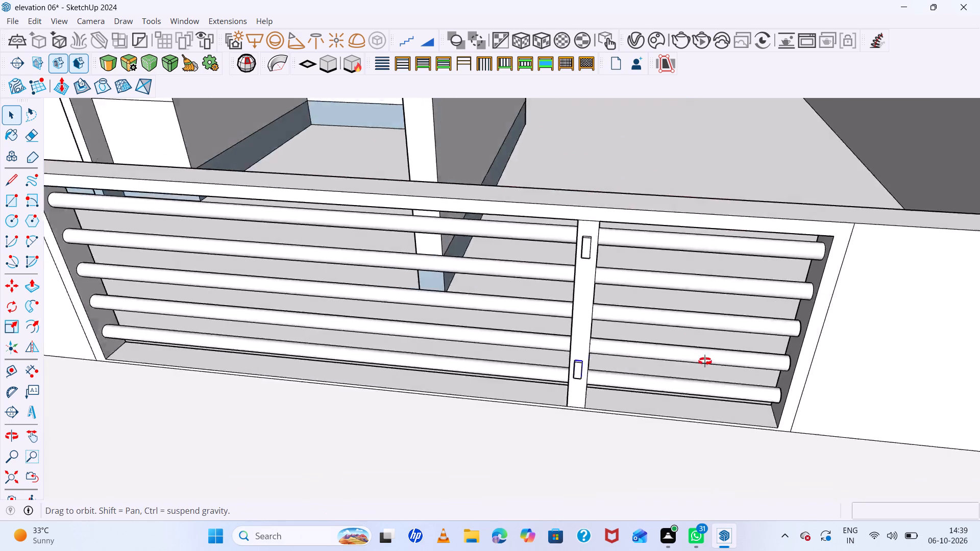
middle_click_drag(705, 361, 520, 185)
scroll(506, 118, "down", 7)
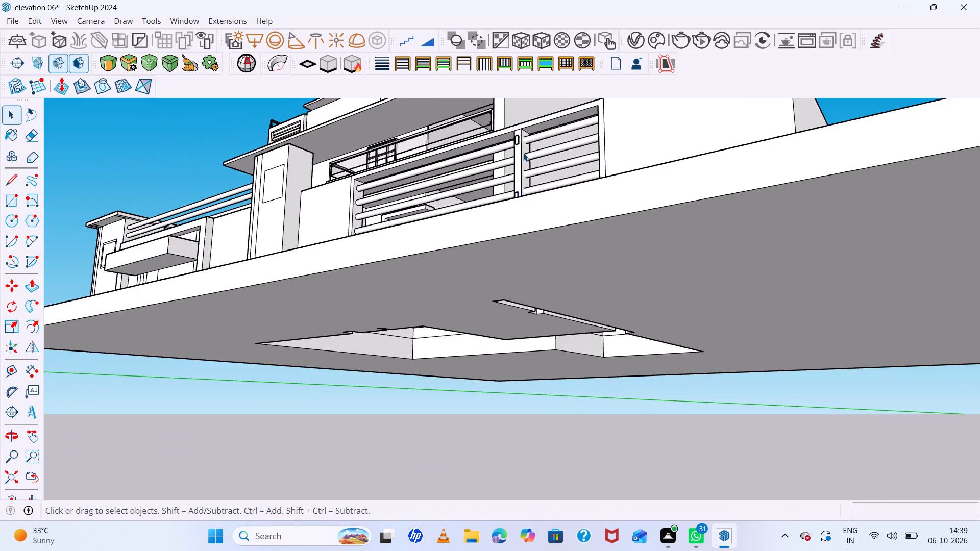
middle_click_drag(523, 153, 620, 199)
scroll(594, 198, "up", 7)
middle_click_drag(625, 221, 698, 236)
scroll(504, 163, "up", 8)
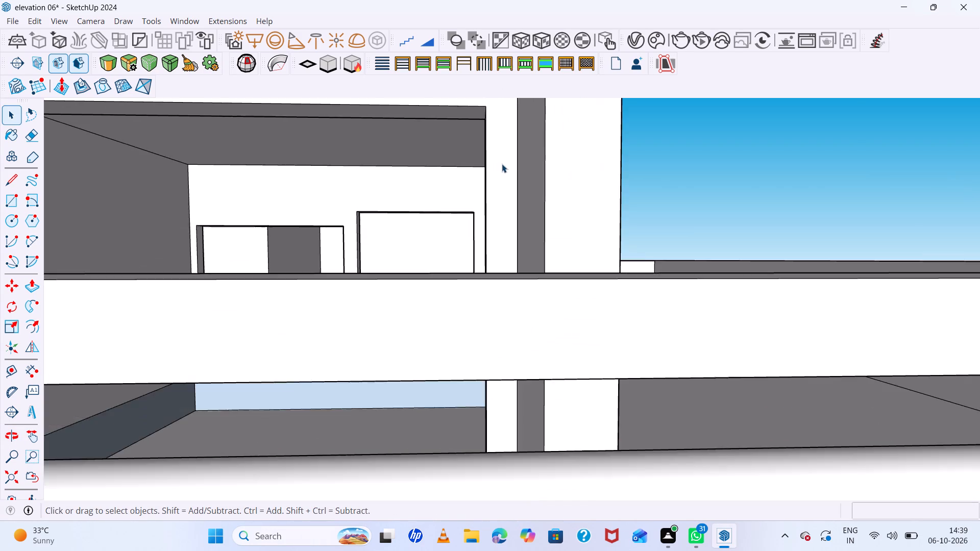
scroll(491, 160, "down", 15)
middle_click_drag(535, 194, 635, 251)
left_click(739, 135)
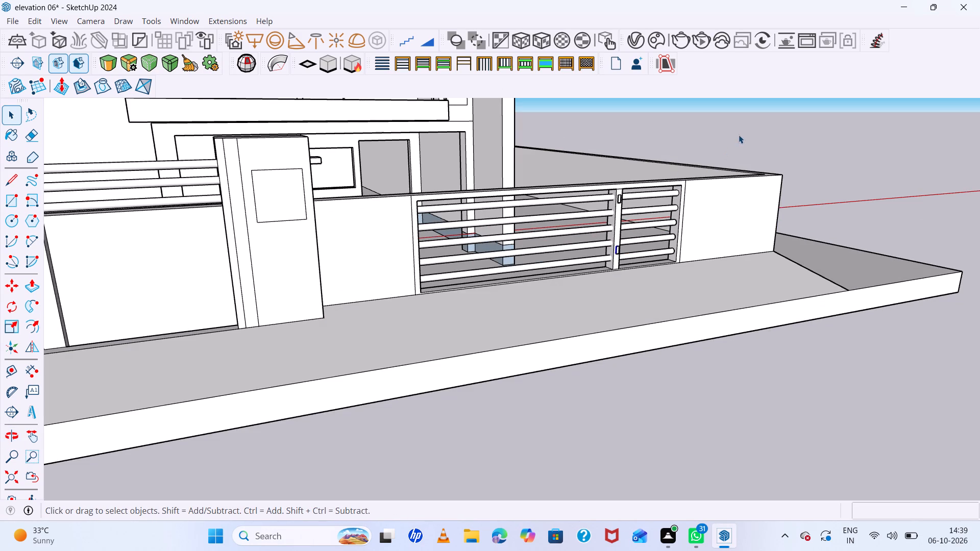
scroll(636, 236, "up", 7)
scroll(532, 185, "down", 7)
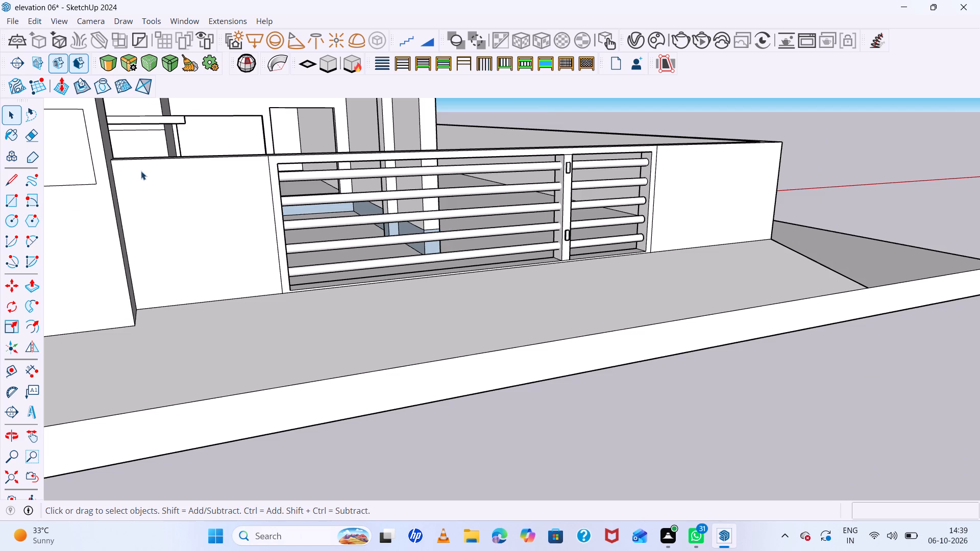
scroll(595, 158, "up", 4)
scroll(510, 146, "down", 14)
scroll(560, 156, "down", 3)
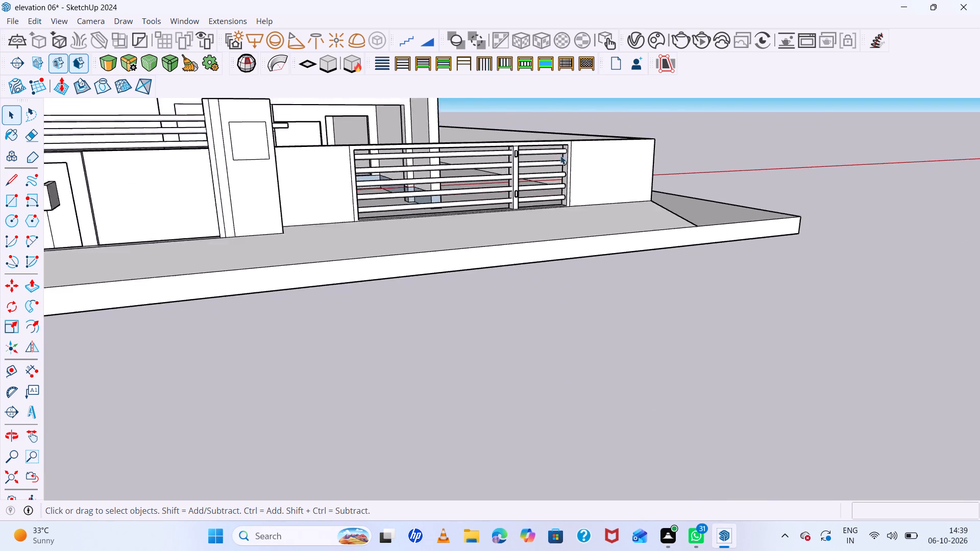
scroll(560, 156, "down", 4)
middle_click_drag(610, 189, 371, 170)
scroll(541, 224, "down", 5)
middle_click_drag(540, 234, 540, 243)
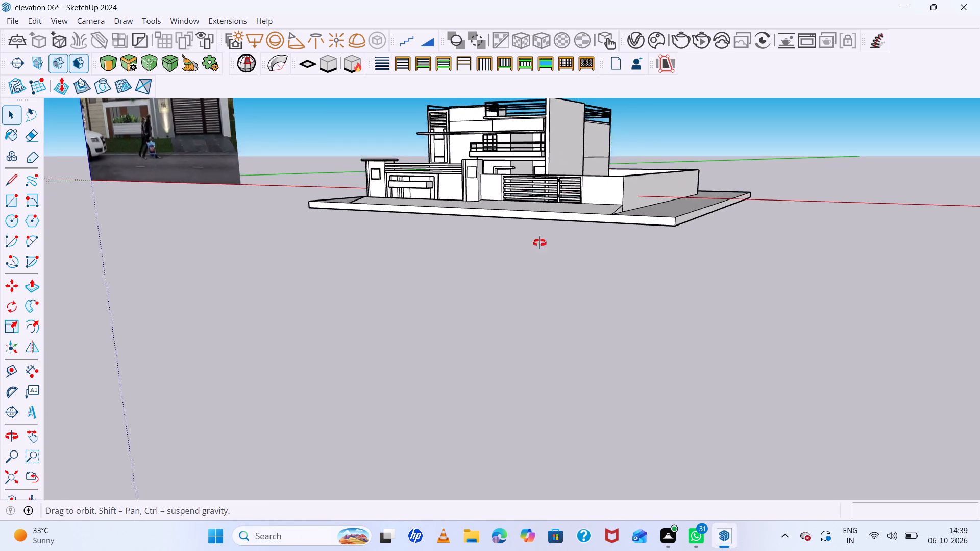
middle_click_drag(540, 243, 533, 279)
scroll(604, 260, "up", 6)
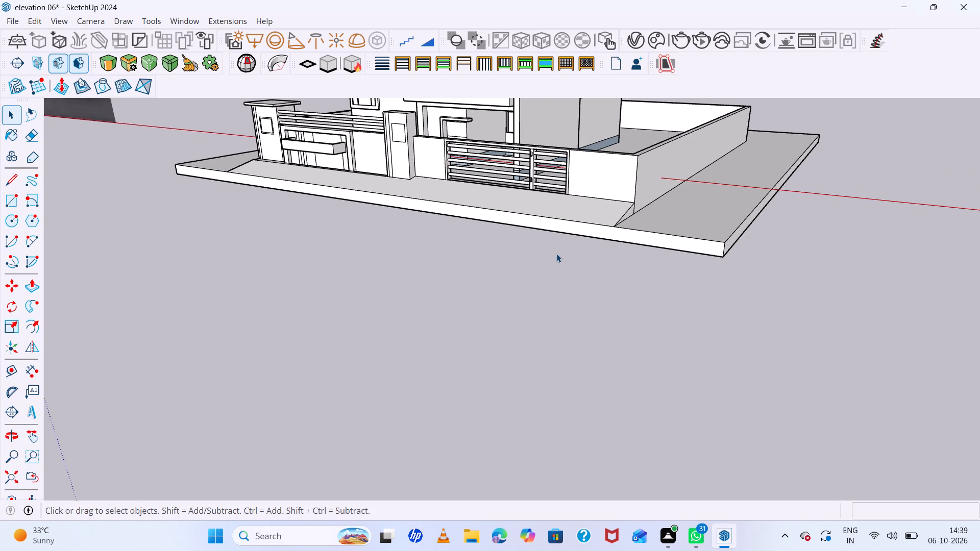
Draw a circle with a radius of about 3 3/4" on the open ground in front of the gate.
key("c")
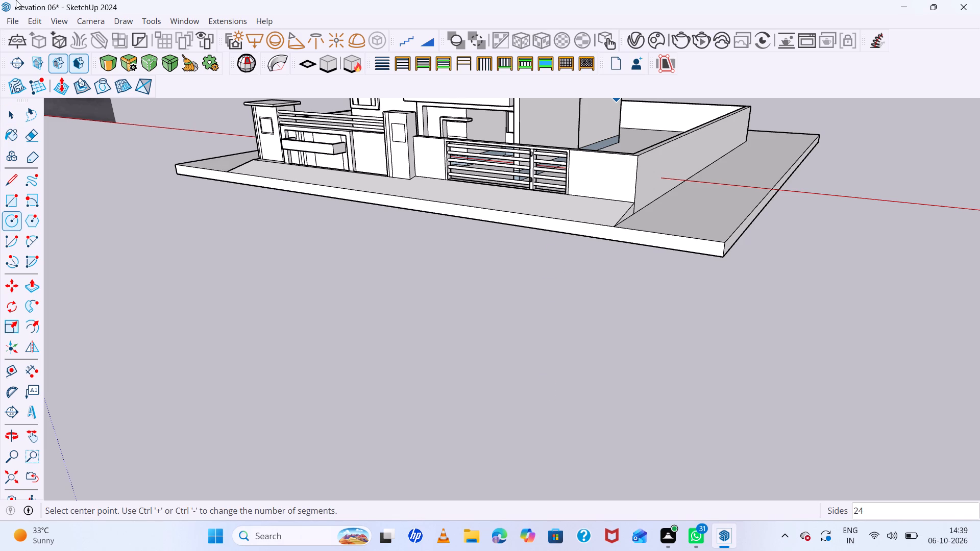
scroll(561, 339, "up", 3)
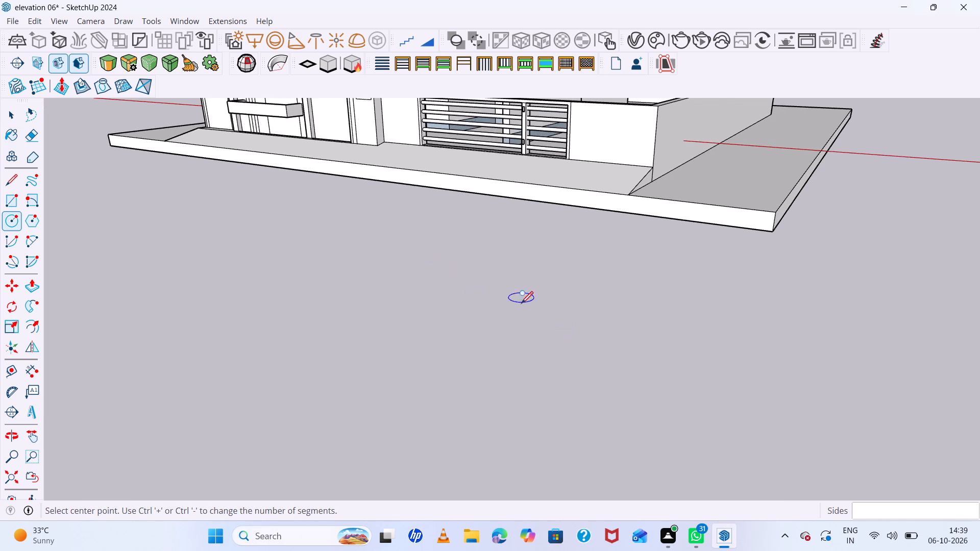
double_click(526, 326)
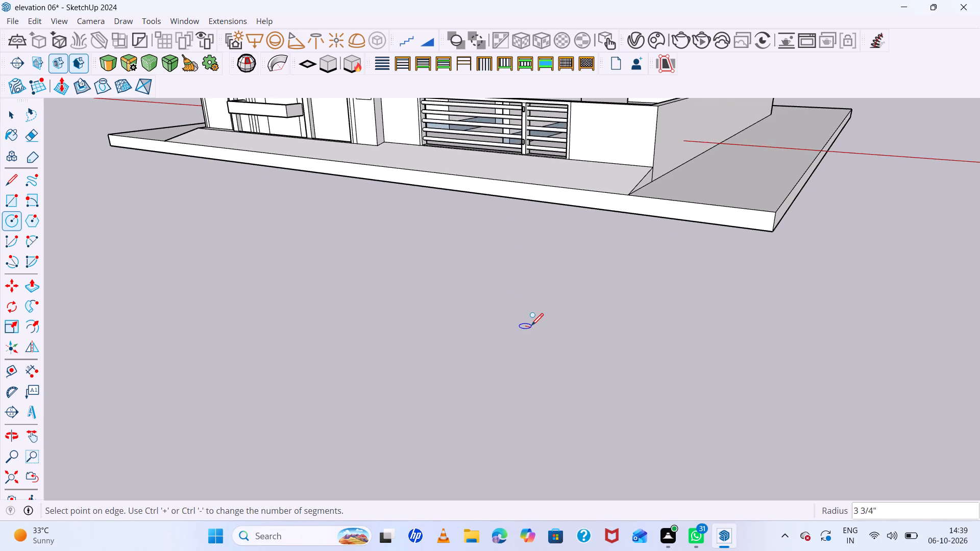
double_click(531, 324)
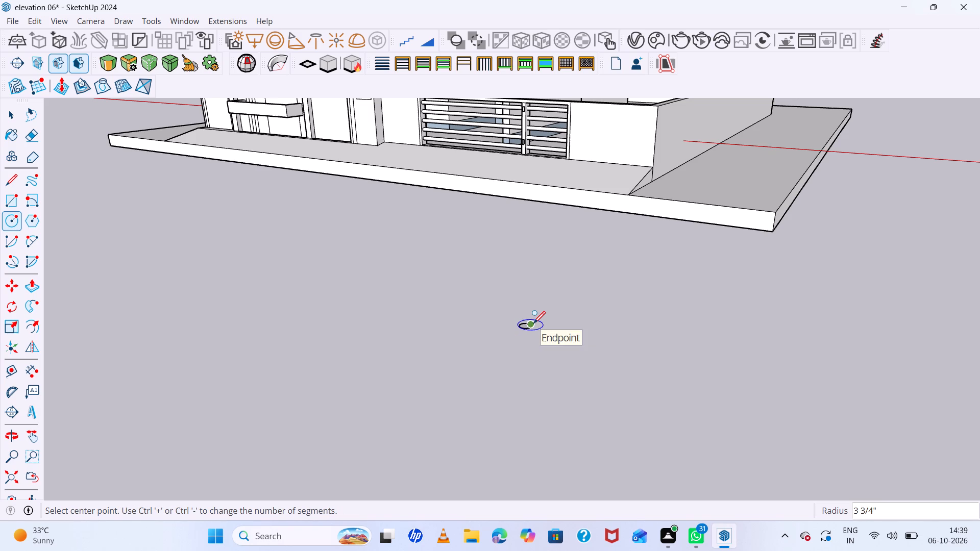
Push/Pull the circle on the ground up about 4' 11 1/16" into an upright cylinder.
key("p")
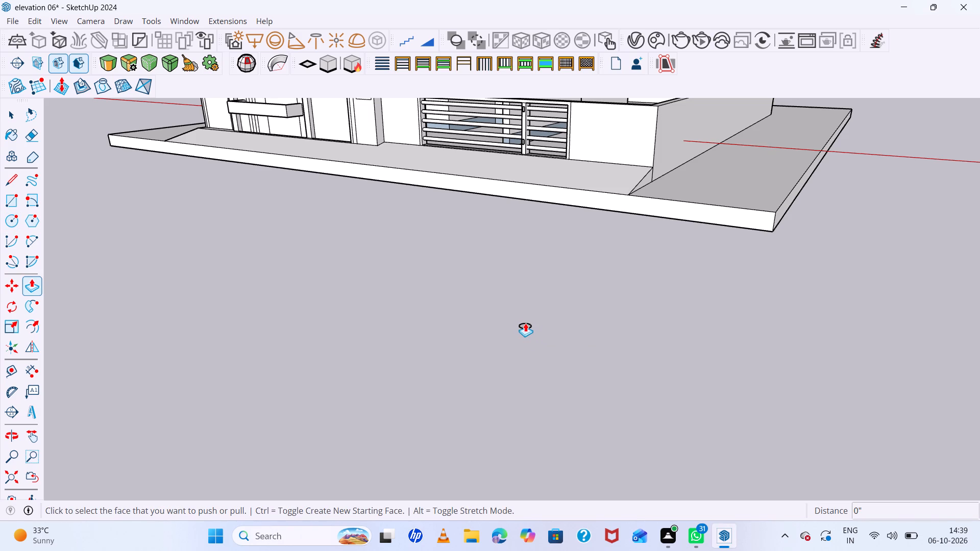
left_click(525, 323)
scroll(523, 322, "up", 6)
left_click(534, 329)
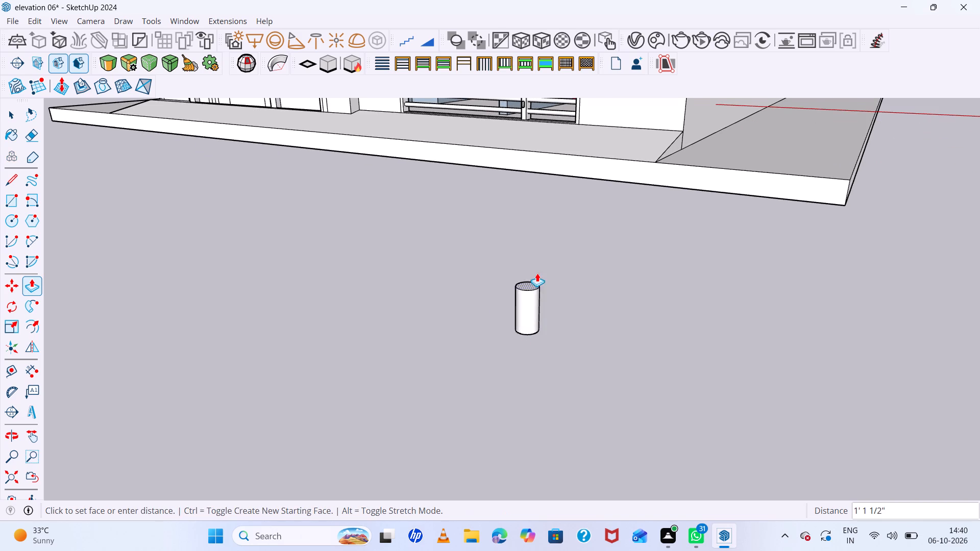
scroll(525, 193, "down", 5)
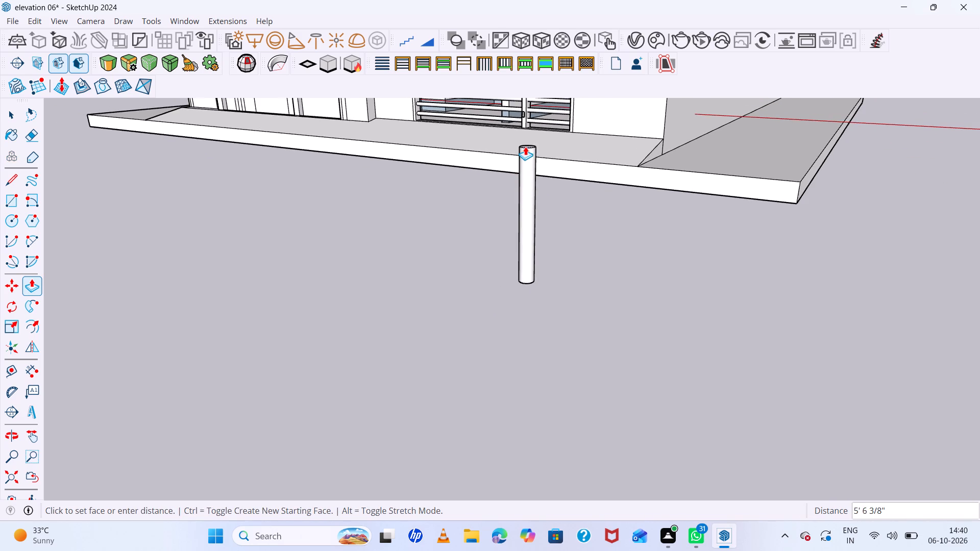
left_click(525, 162)
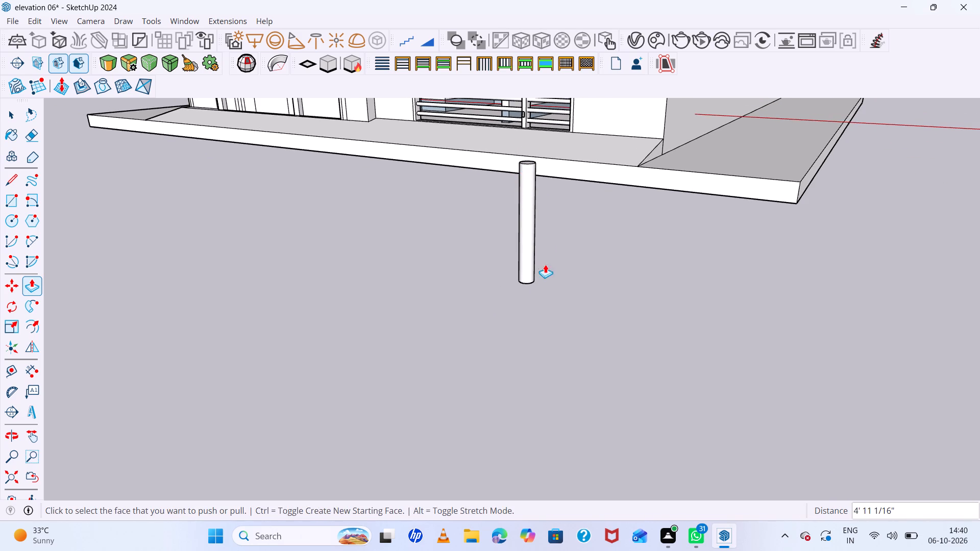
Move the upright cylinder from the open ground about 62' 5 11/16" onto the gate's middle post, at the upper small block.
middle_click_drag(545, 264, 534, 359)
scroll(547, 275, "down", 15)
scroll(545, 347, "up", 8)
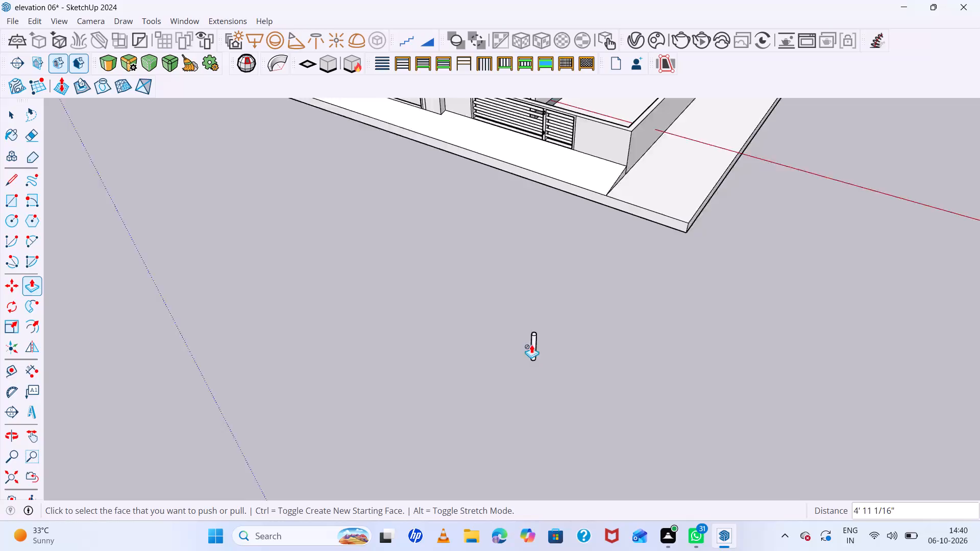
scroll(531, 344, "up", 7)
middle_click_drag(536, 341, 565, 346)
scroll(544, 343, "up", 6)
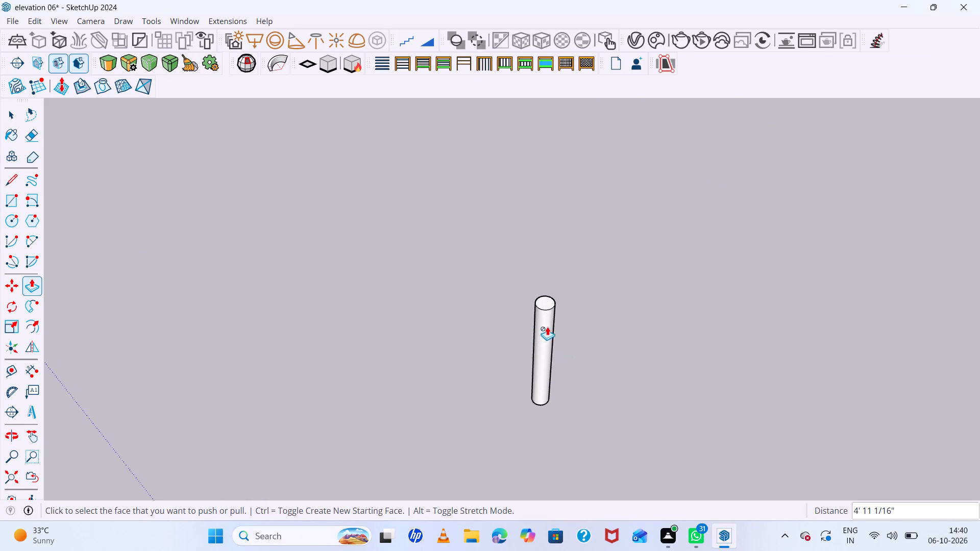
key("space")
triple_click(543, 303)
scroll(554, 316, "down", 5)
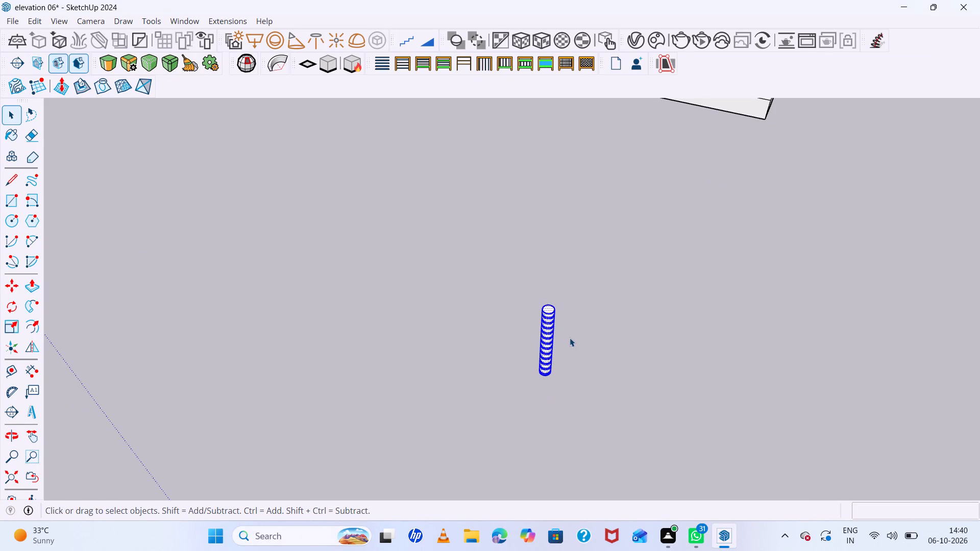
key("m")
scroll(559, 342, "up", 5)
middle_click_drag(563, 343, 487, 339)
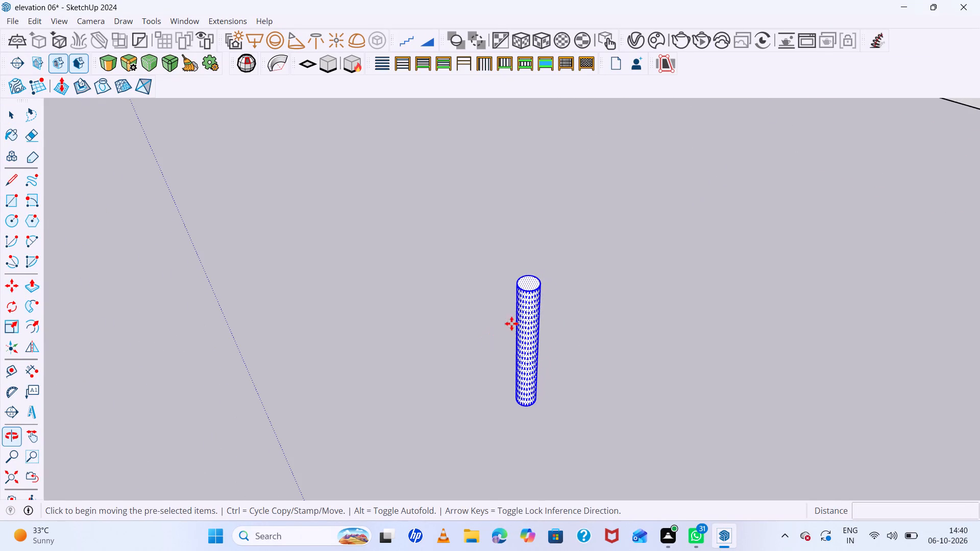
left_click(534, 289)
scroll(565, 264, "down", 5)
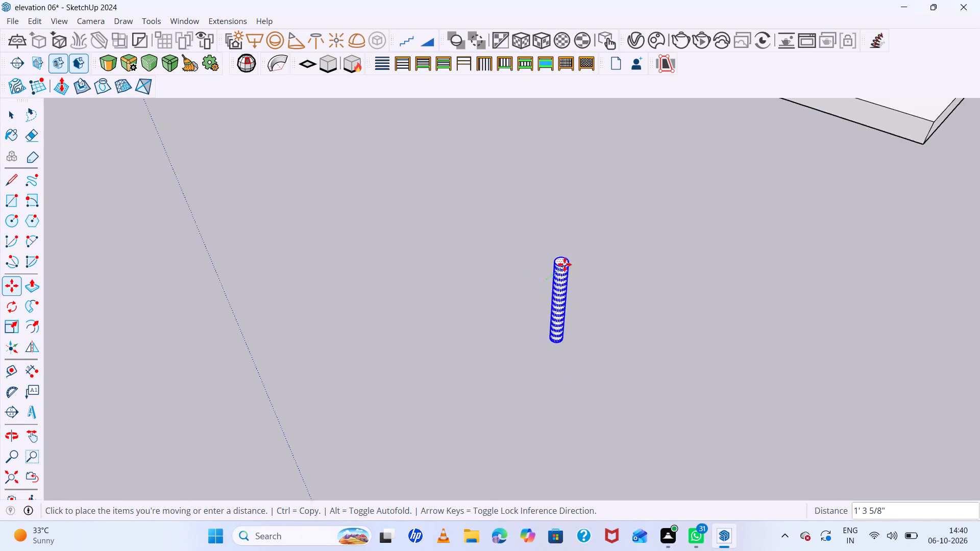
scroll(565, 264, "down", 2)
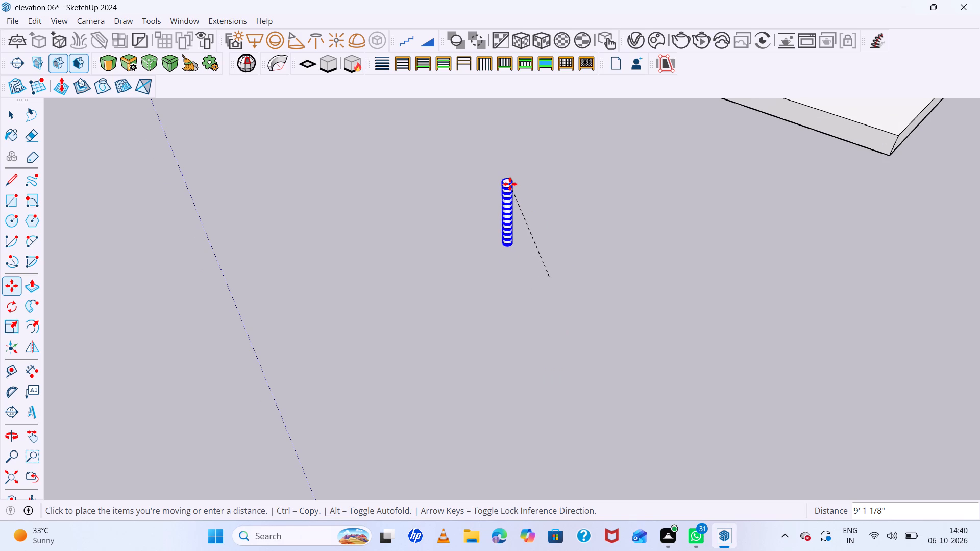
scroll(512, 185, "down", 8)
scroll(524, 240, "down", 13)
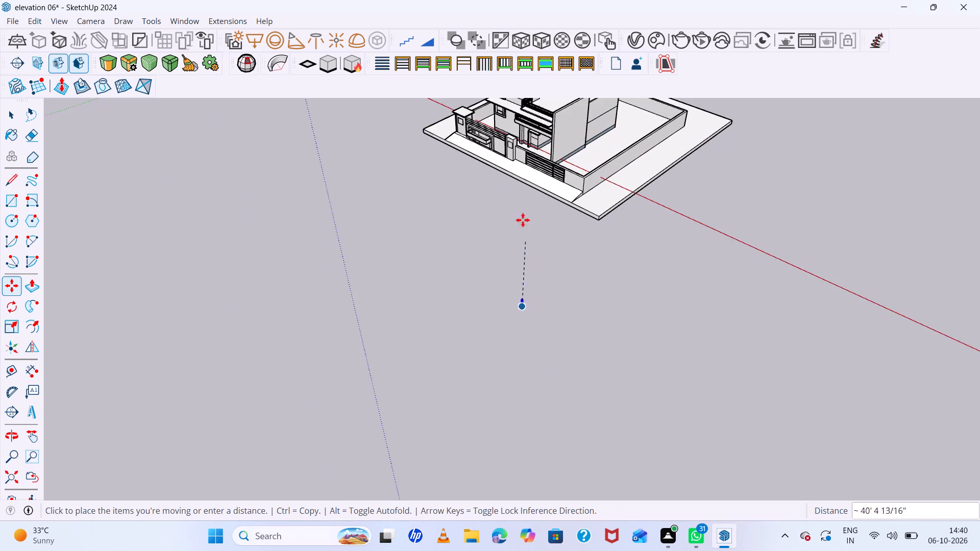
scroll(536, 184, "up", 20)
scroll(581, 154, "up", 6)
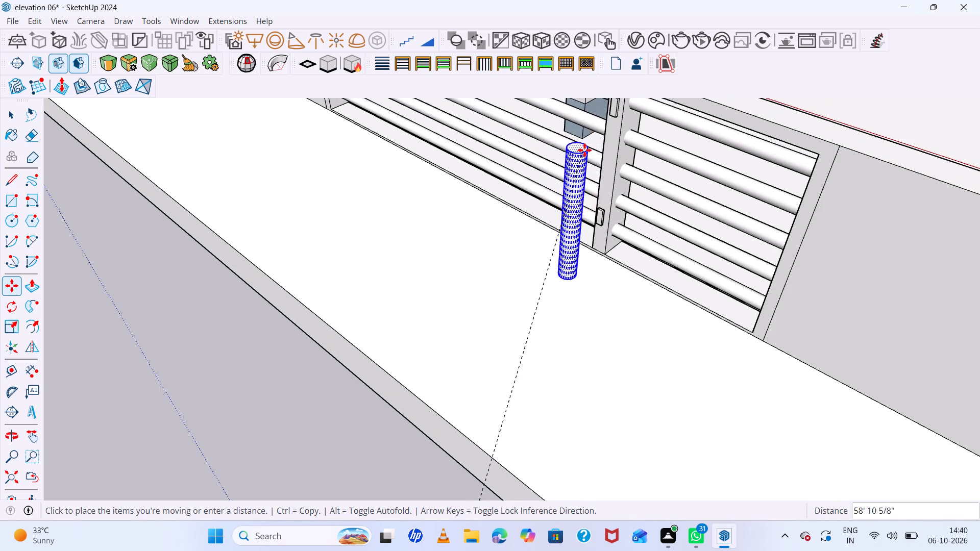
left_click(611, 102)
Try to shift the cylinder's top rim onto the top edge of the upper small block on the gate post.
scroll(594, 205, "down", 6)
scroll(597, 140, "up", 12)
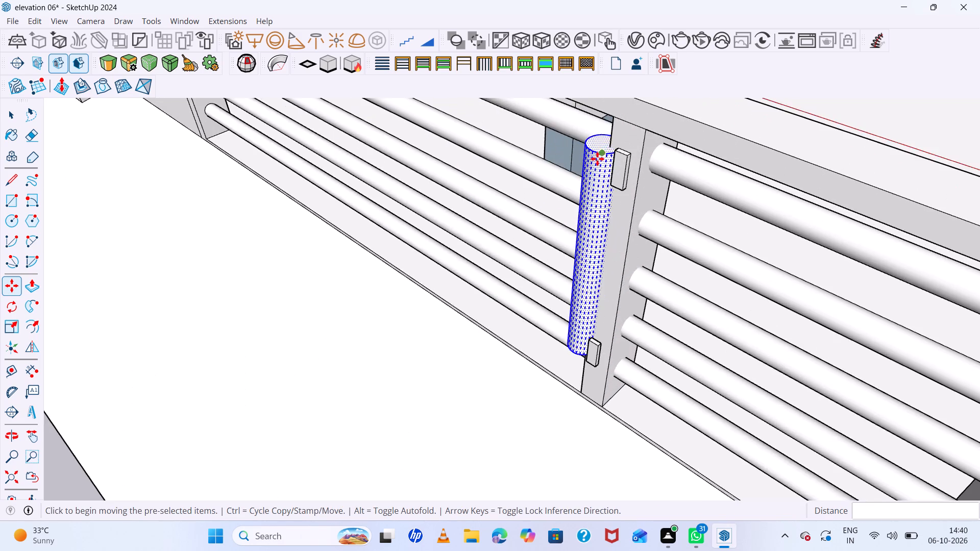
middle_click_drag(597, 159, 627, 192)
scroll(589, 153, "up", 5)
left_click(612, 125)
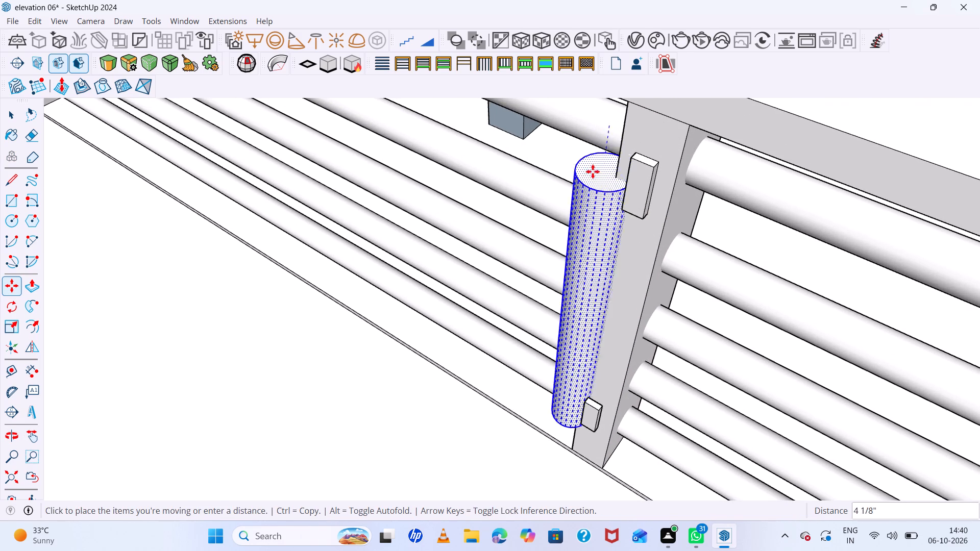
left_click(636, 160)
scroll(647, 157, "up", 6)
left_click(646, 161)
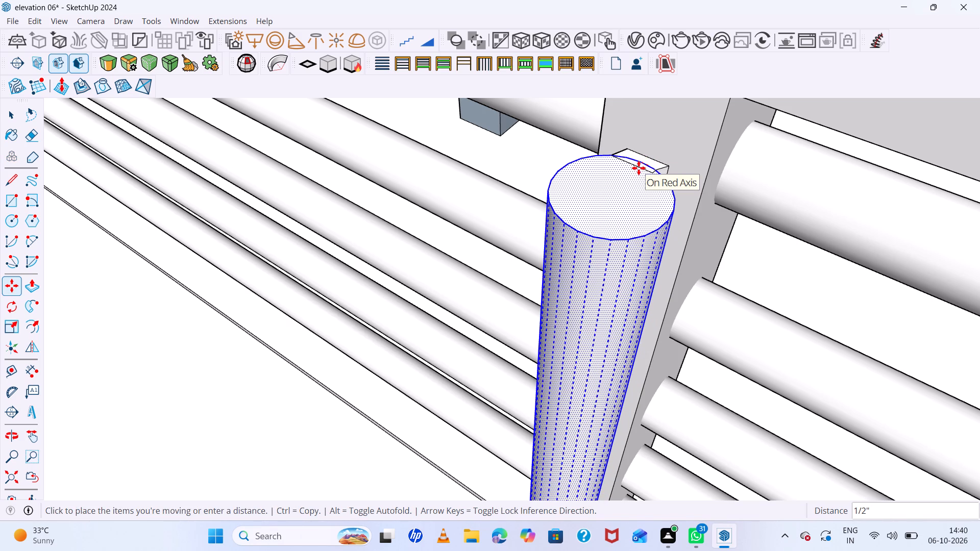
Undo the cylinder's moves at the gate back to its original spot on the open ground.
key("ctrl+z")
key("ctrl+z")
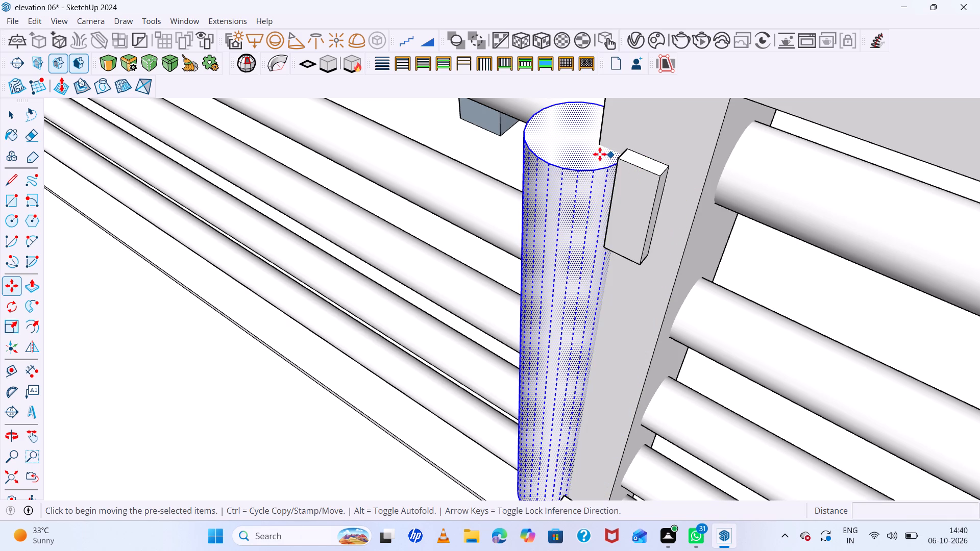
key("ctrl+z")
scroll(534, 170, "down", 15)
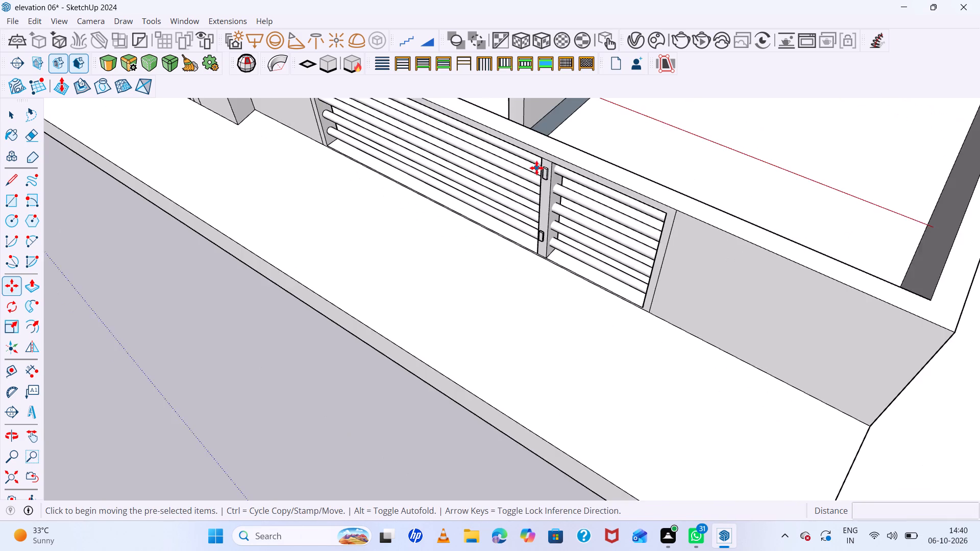
Make the upright cylinder on the open ground into a group.
scroll(536, 168, "down", 20)
scroll(536, 168, "down", 1)
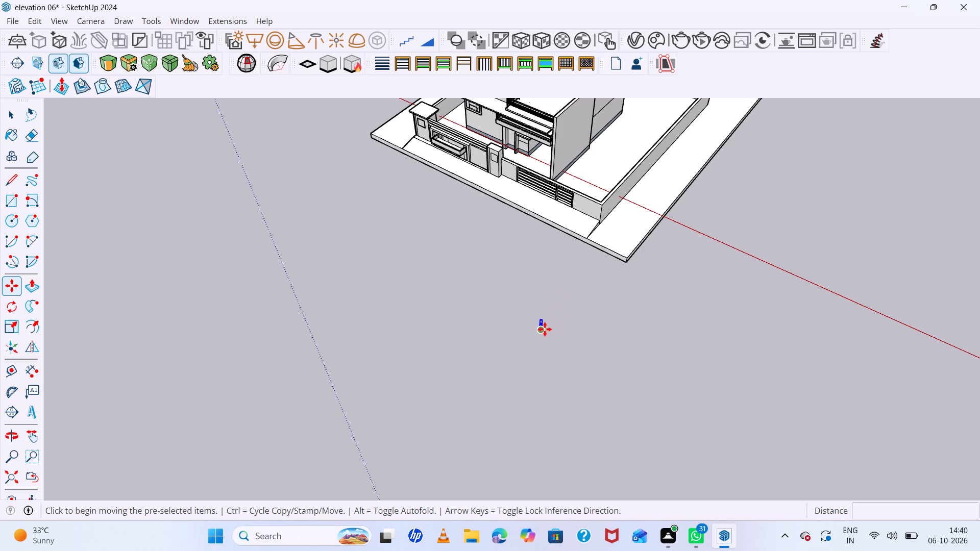
key("space")
right_click(539, 323)
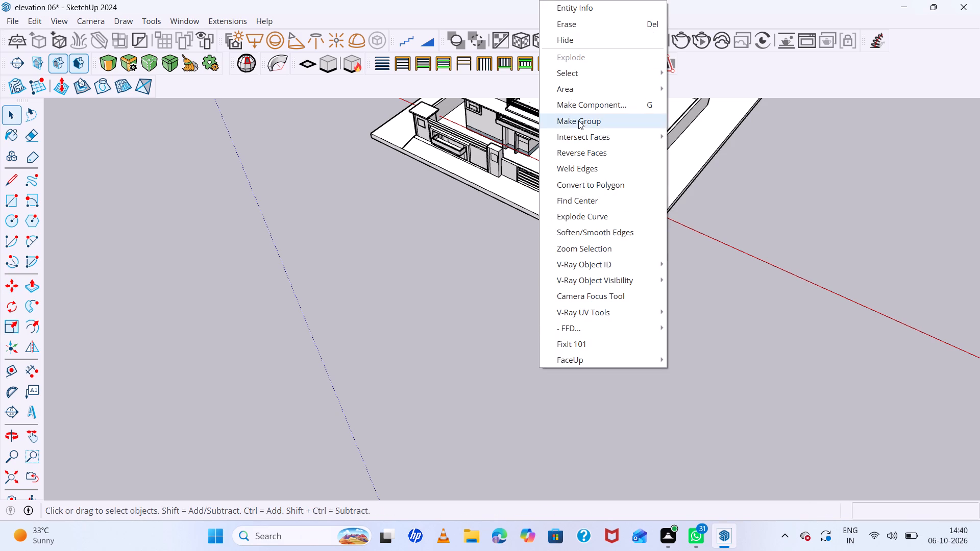
left_click(578, 120)
Move the grouped cylinder by its top rim about 61' 11 5/16" to the midpoint of the upper small block's top edge.
scroll(585, 328, "up", 5)
scroll(526, 318, "up", 6)
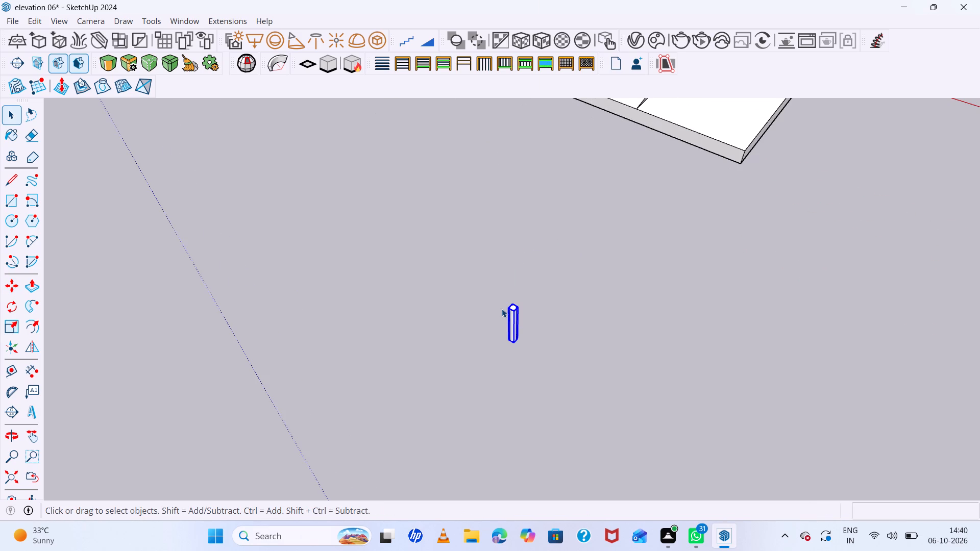
key("m")
scroll(500, 304, "up", 13)
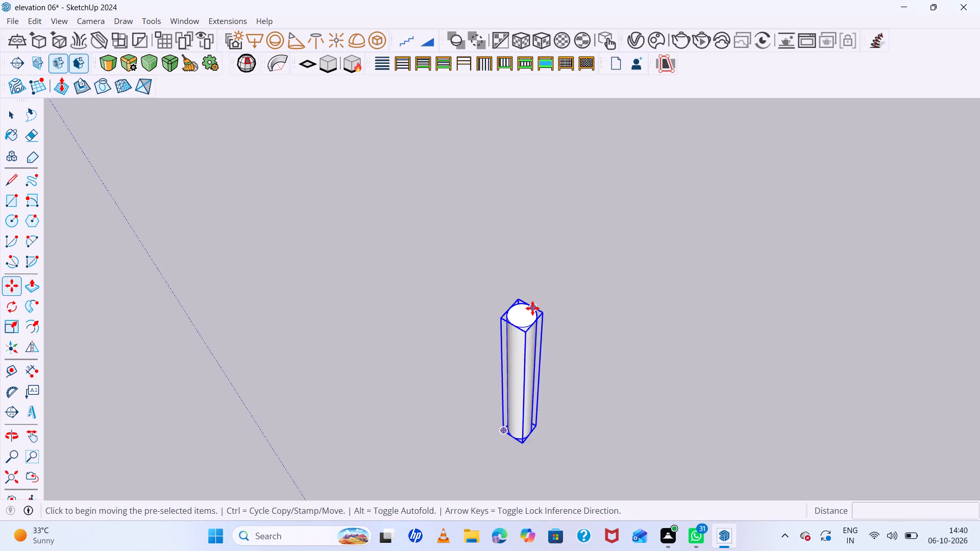
scroll(532, 308, "up", 6)
left_click(532, 305)
scroll(525, 284, "down", 9)
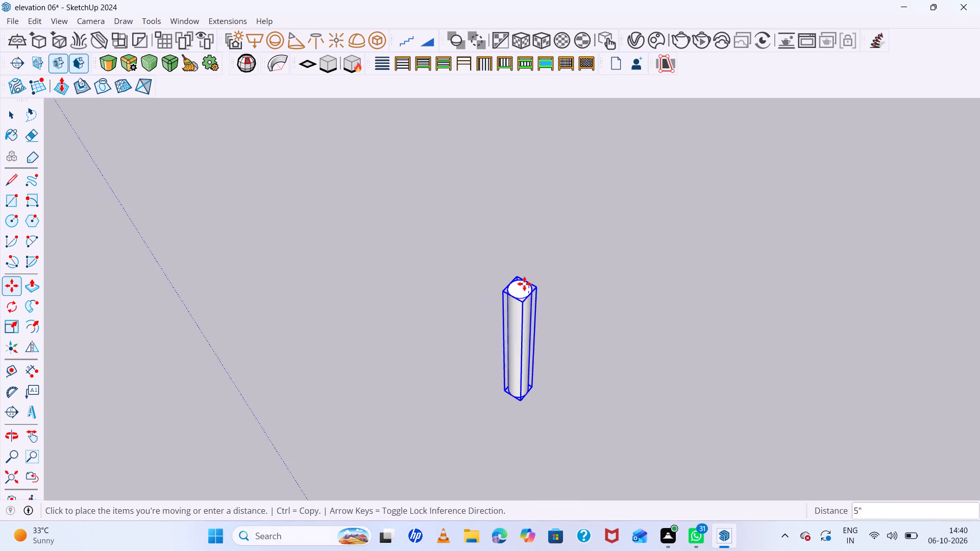
scroll(524, 284, "down", 16)
scroll(523, 286, "down", 7)
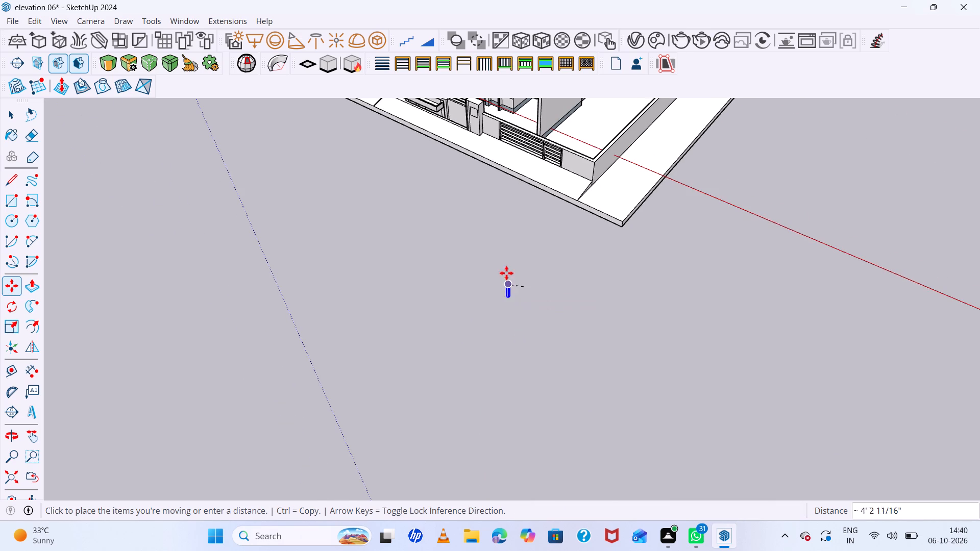
scroll(541, 156, "up", 19)
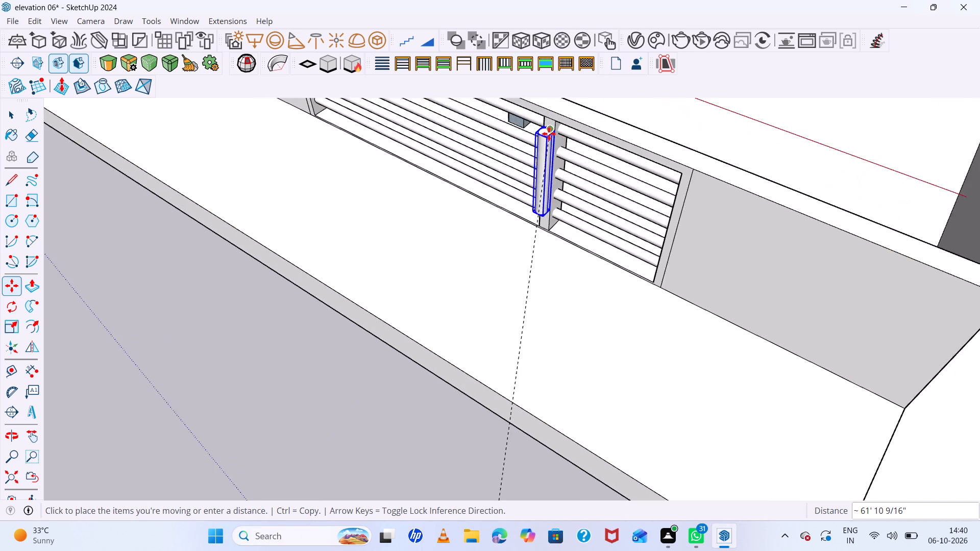
scroll(550, 133, "up", 11)
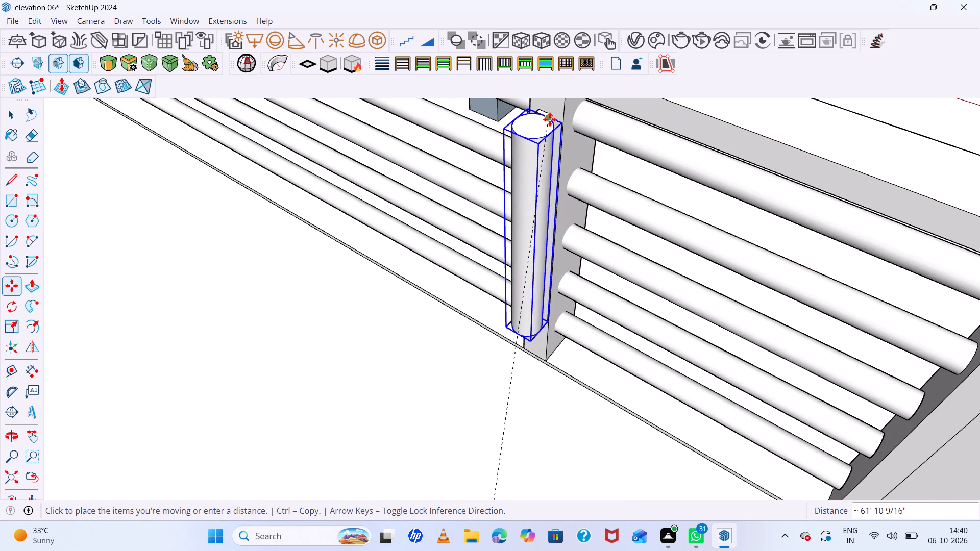
scroll(544, 114, "up", 6)
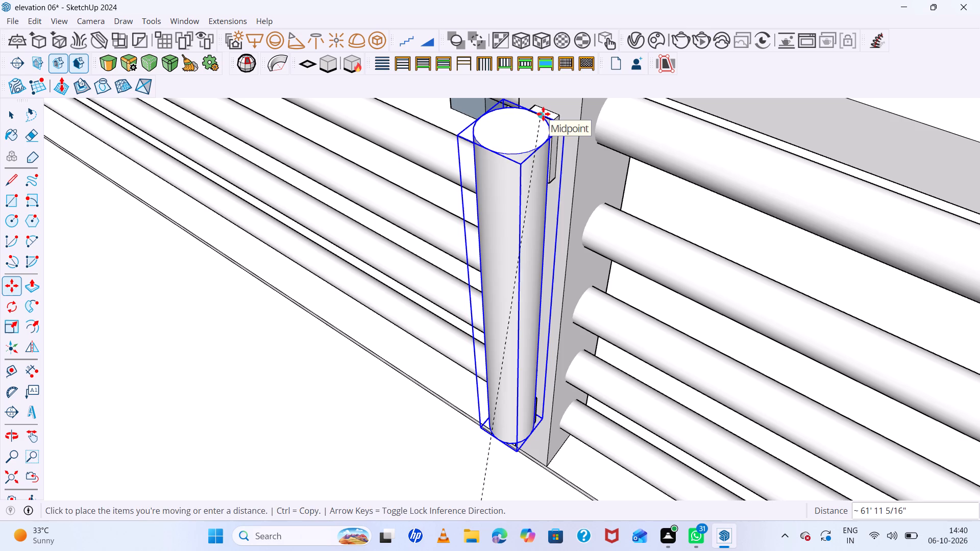
left_click(543, 114)
Examine how the cylinder meets the two small blocks on the gate's middle post, from above and close up.
scroll(505, 232, "down", 16)
scroll(471, 271, "down", 15)
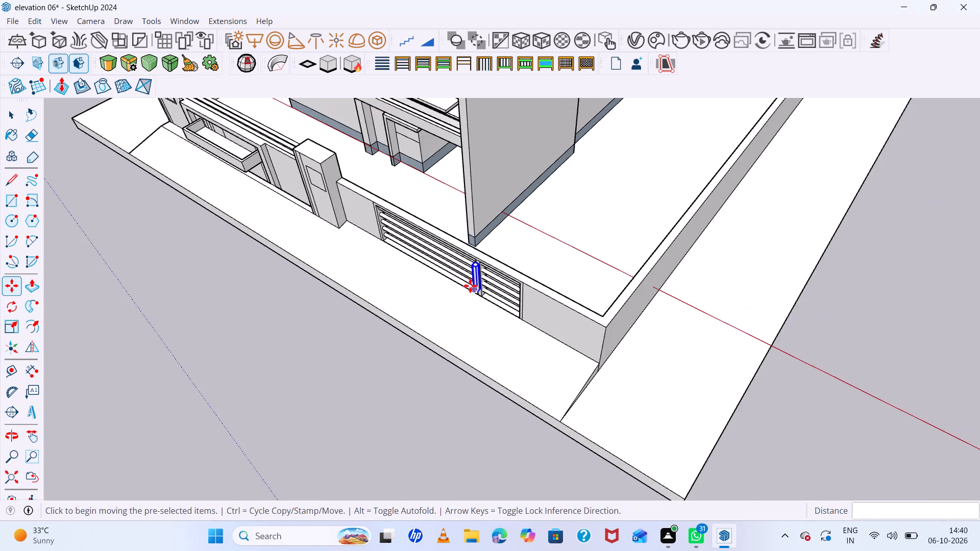
scroll(470, 286, "down", 4)
middle_click_drag(473, 311, 600, 317)
key("space")
left_click(659, 271)
scroll(519, 287, "up", 7)
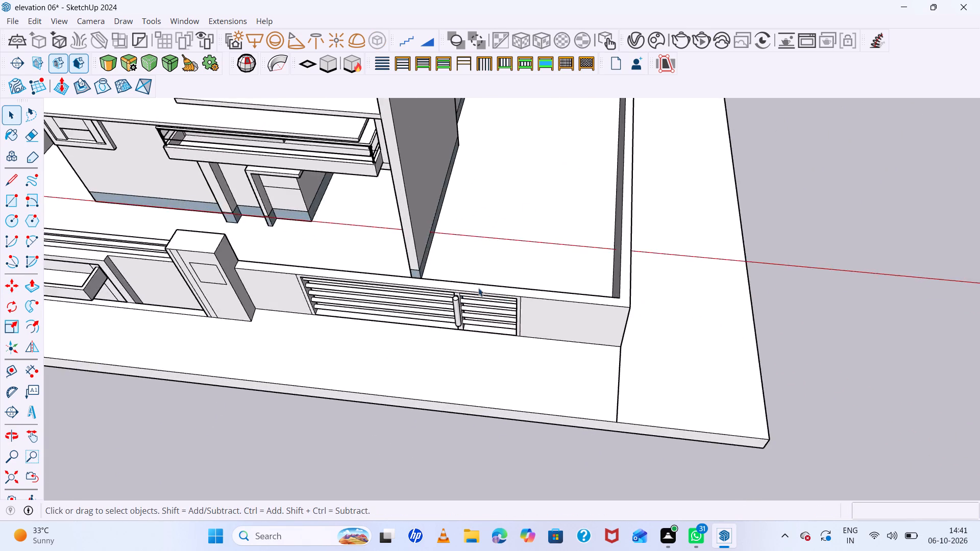
scroll(449, 308, "up", 8)
middle_click_drag(489, 321, 304, 137)
scroll(451, 275, "up", 11)
middle_click_drag(455, 282, 437, 287)
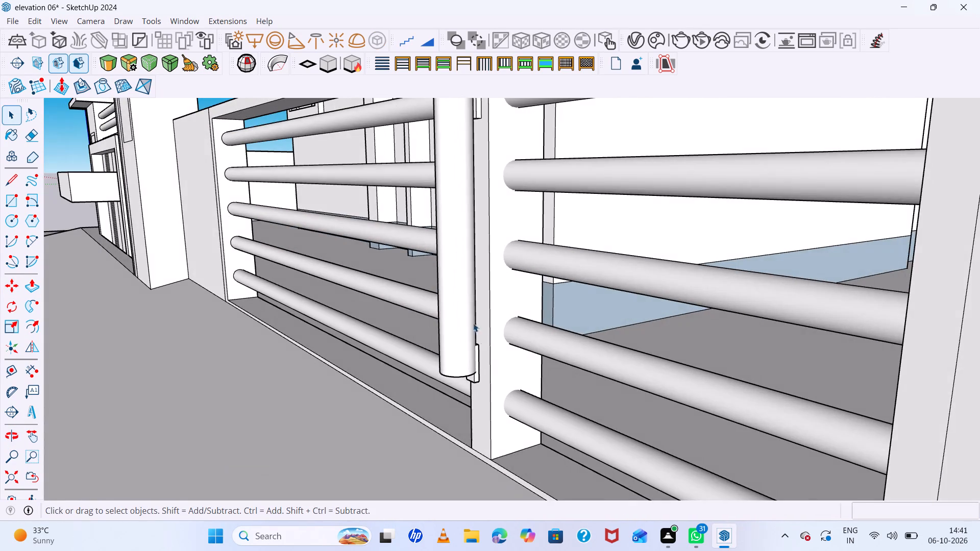
scroll(492, 389, "up", 7)
middle_click_drag(459, 342, 430, 340)
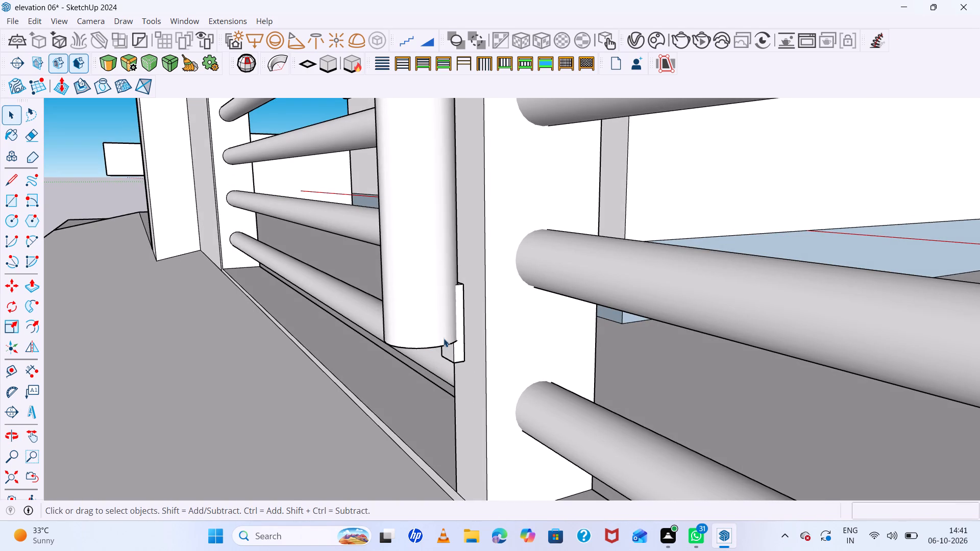
scroll(461, 298, "up", 6)
scroll(463, 291, "down", 1)
middle_click_drag(463, 291, 434, 285)
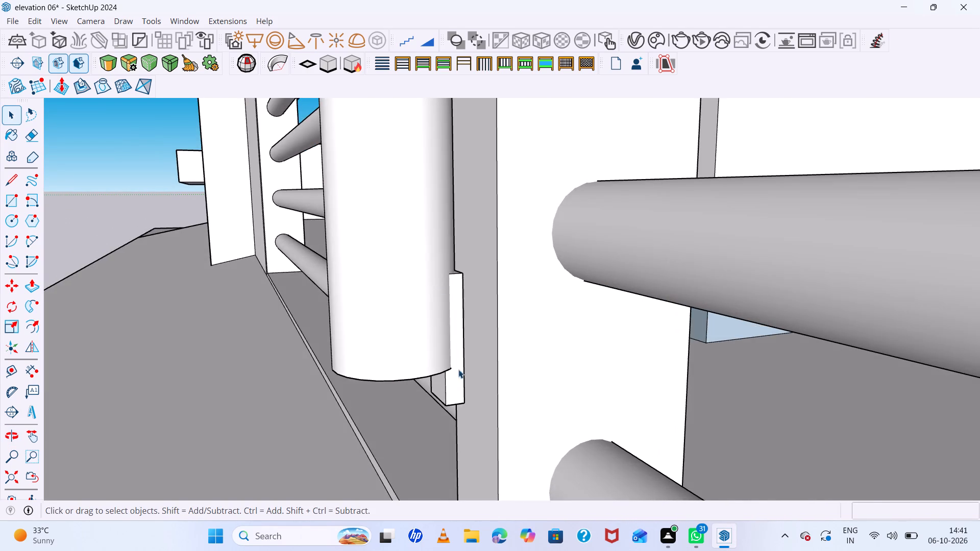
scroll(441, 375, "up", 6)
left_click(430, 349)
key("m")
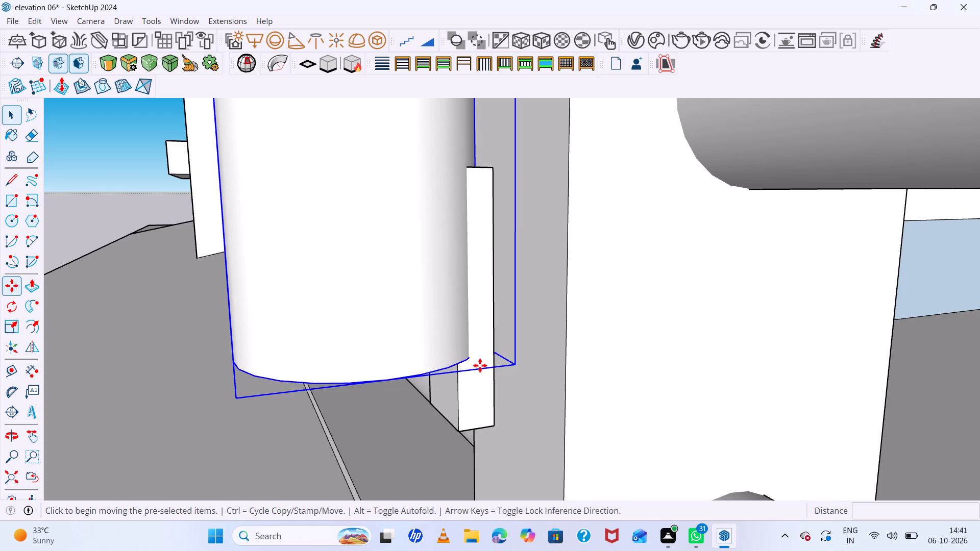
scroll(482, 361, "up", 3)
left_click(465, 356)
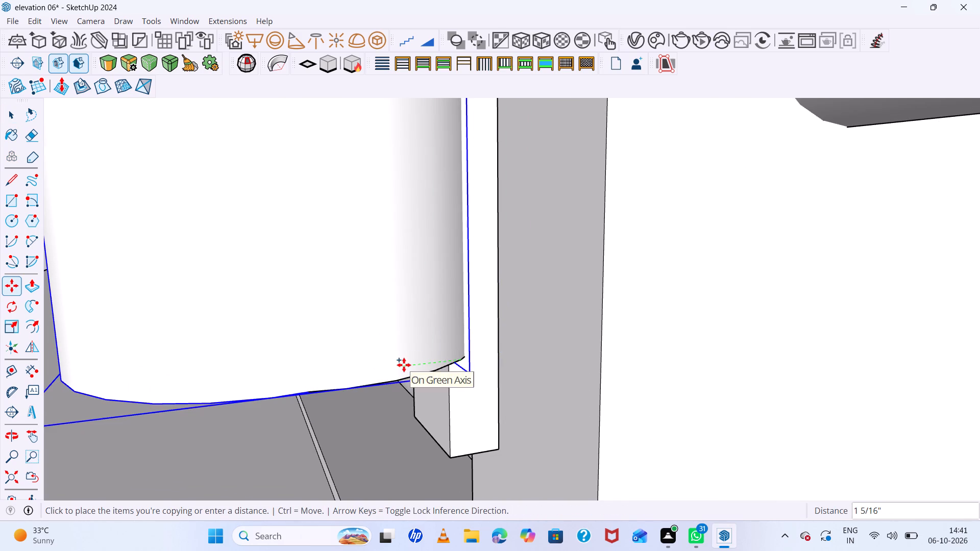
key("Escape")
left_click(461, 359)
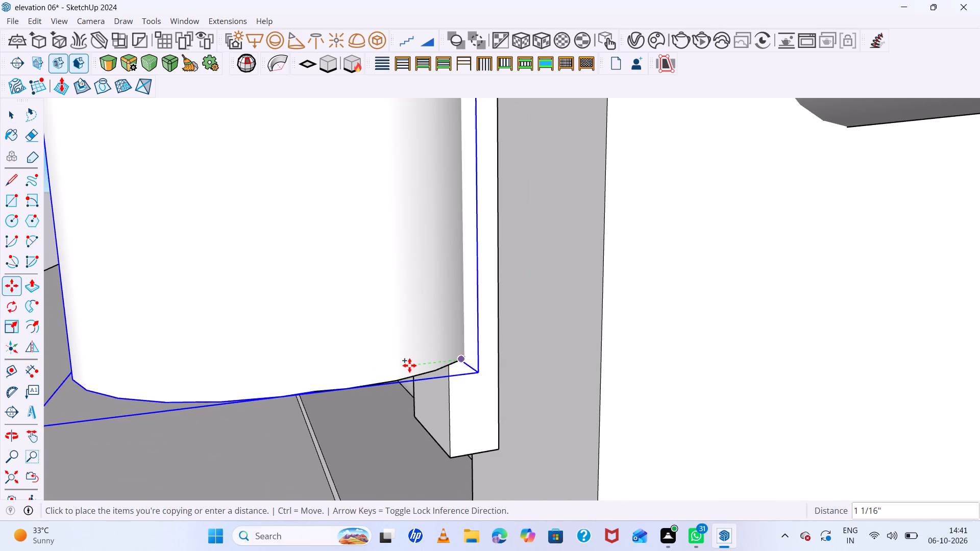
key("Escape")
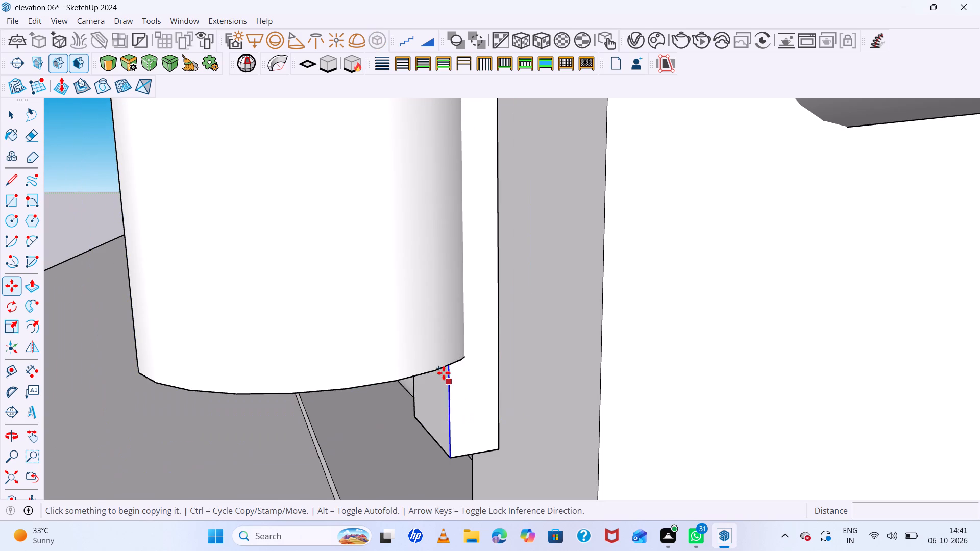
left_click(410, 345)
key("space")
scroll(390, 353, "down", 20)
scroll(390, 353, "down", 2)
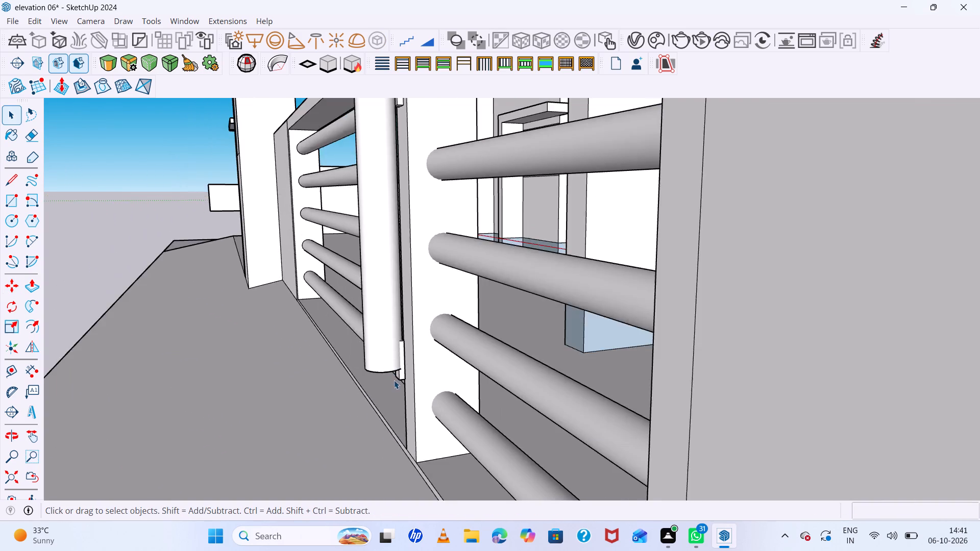
Nudge the grouped cylinder by its top rim clear of the upper small block's corner, finishing with a move of about 15/16" along the block's edge.
middle_click_drag(403, 389, 476, 443)
left_click(556, 224)
scroll(544, 162, "up", 6)
scroll(545, 211, "down", 19)
scroll(547, 333, "up", 4)
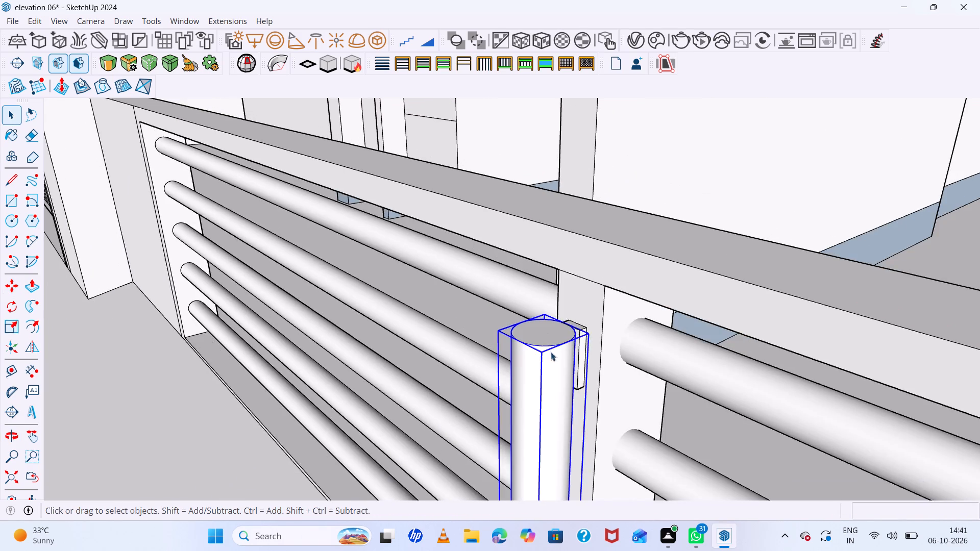
scroll(551, 352, "up", 2)
middle_click_drag(590, 352, 500, 383)
scroll(587, 318, "up", 10)
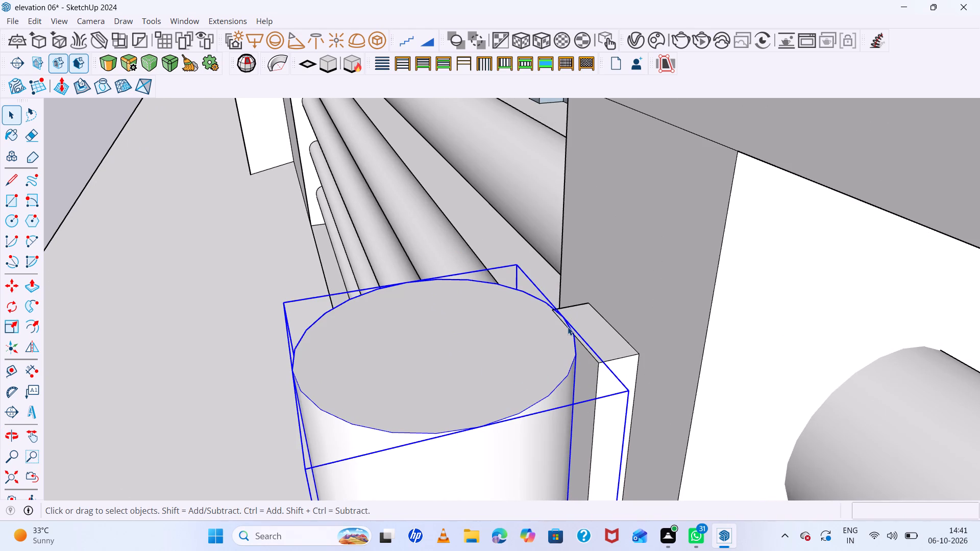
key("m")
scroll(580, 326, "up", 6)
left_click(563, 337)
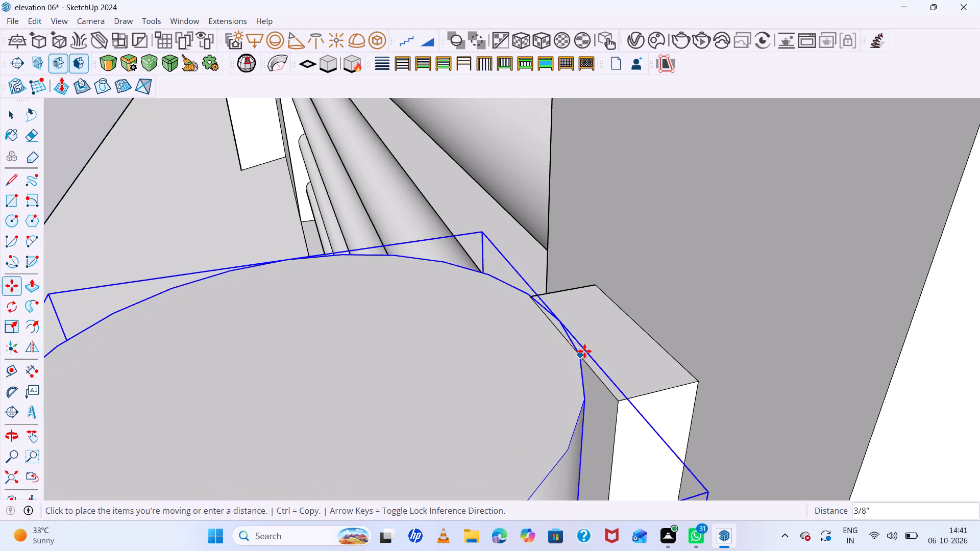
left_click(575, 354)
scroll(561, 297, "up", 4)
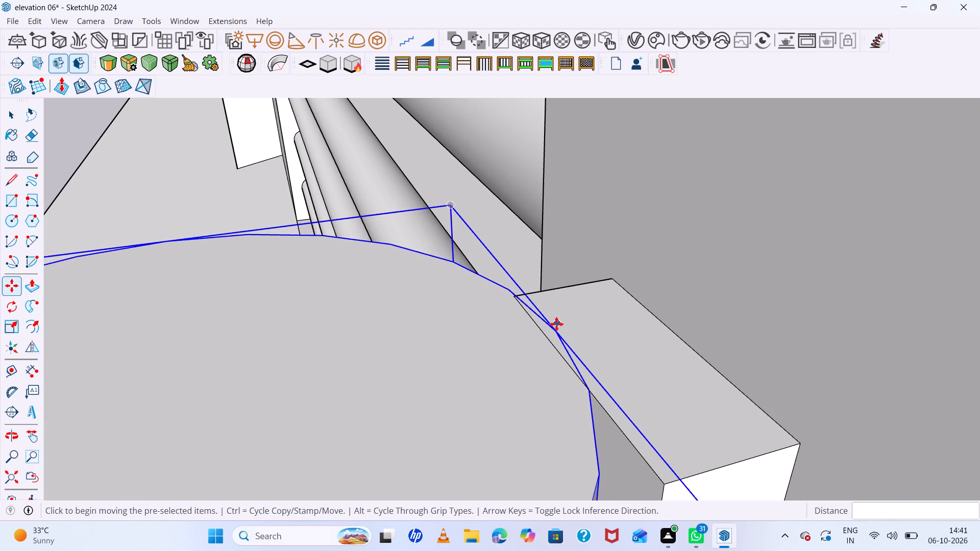
left_click(556, 325)
left_click(589, 387)
Move the lower small block about 1 7/8" along the green axis across the gate post's side face.
scroll(540, 318, "down", 2)
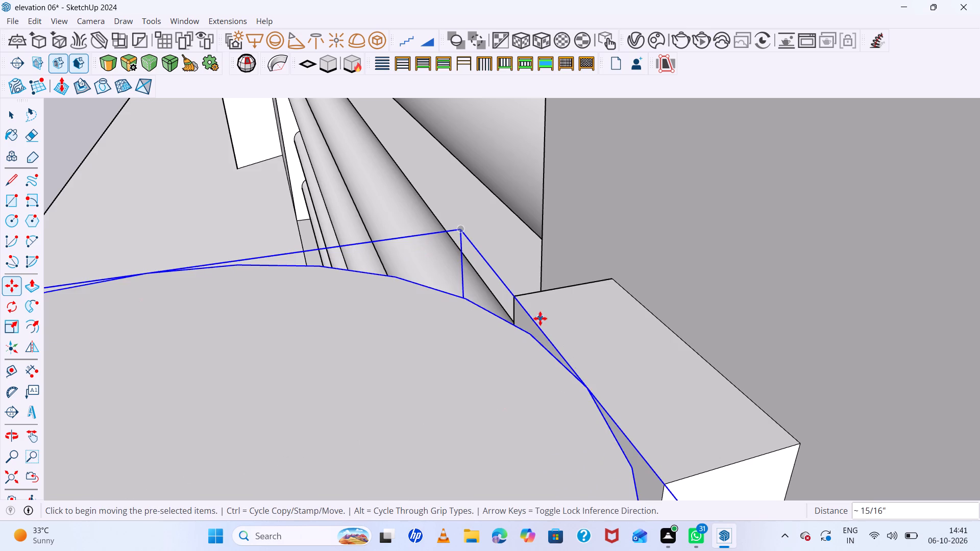
scroll(540, 318, "down", 20)
scroll(540, 318, "down", 3)
scroll(591, 323, "down", 8)
scroll(571, 296, "down", 16)
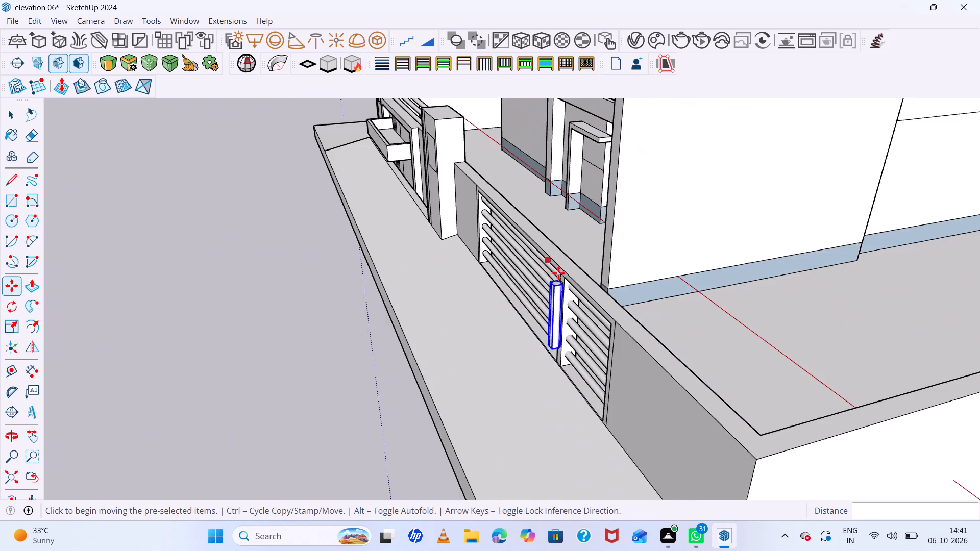
scroll(565, 366, "up", 15)
scroll(553, 330, "up", 6)
middle_click_drag(559, 297, 619, 268)
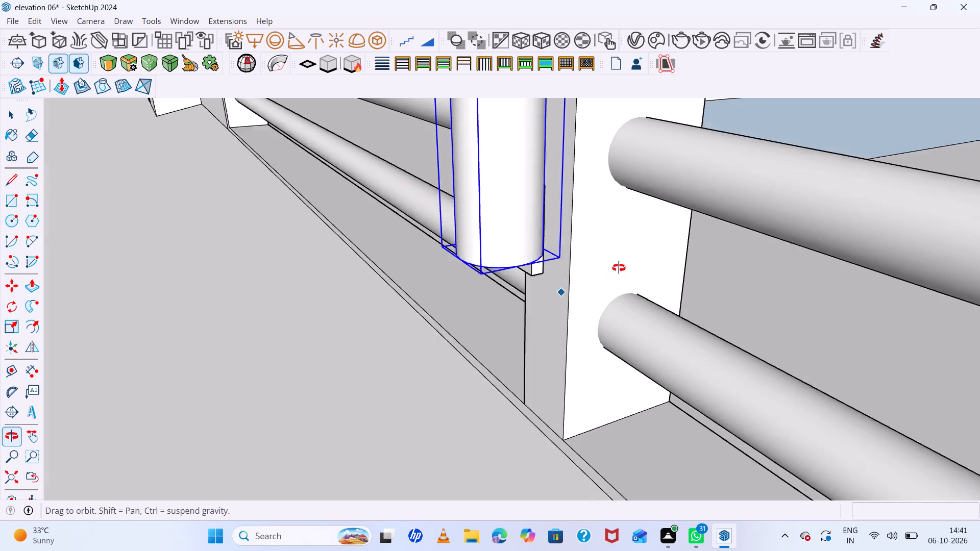
middle_click_drag(619, 268, 521, 152)
scroll(534, 207, "up", 7)
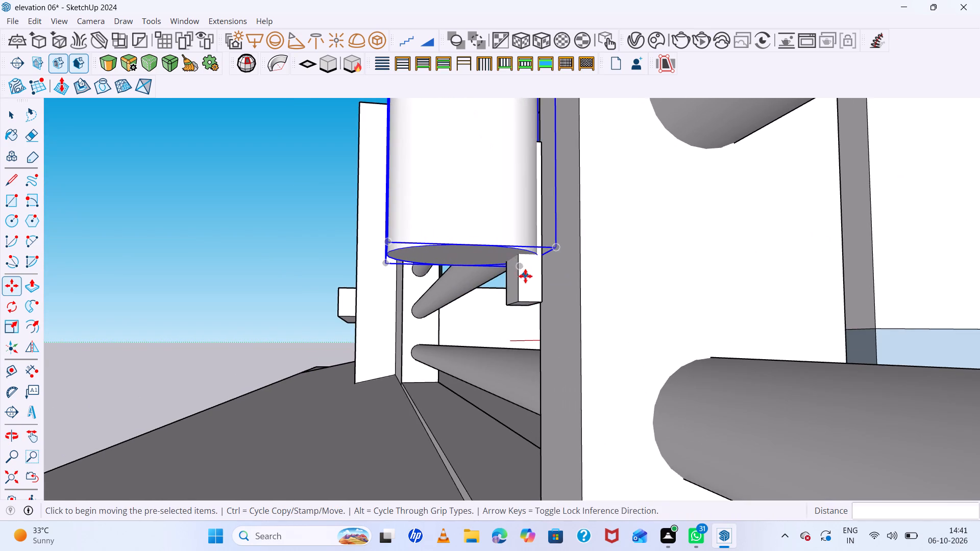
key("space")
left_click(523, 289)
scroll(539, 300, "up", 5)
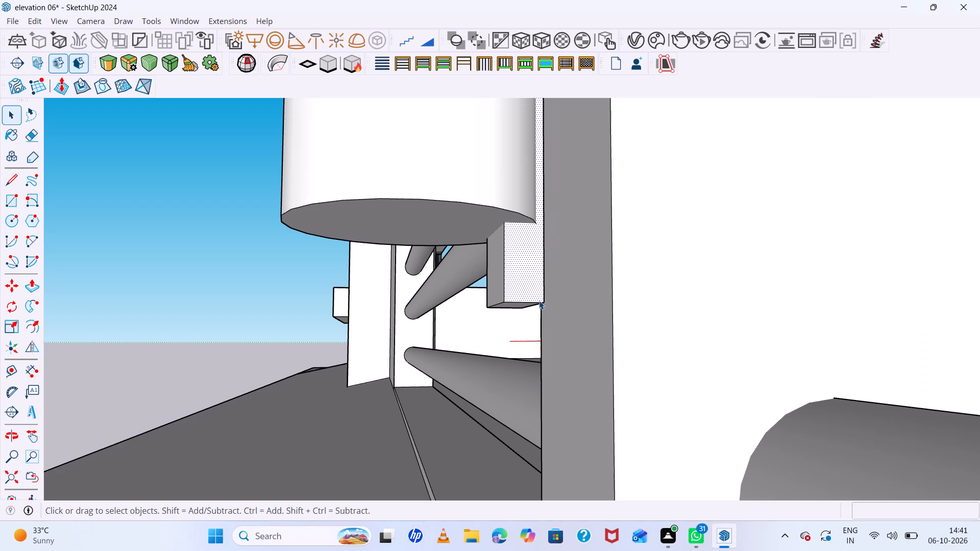
triple_click(529, 295)
key("m")
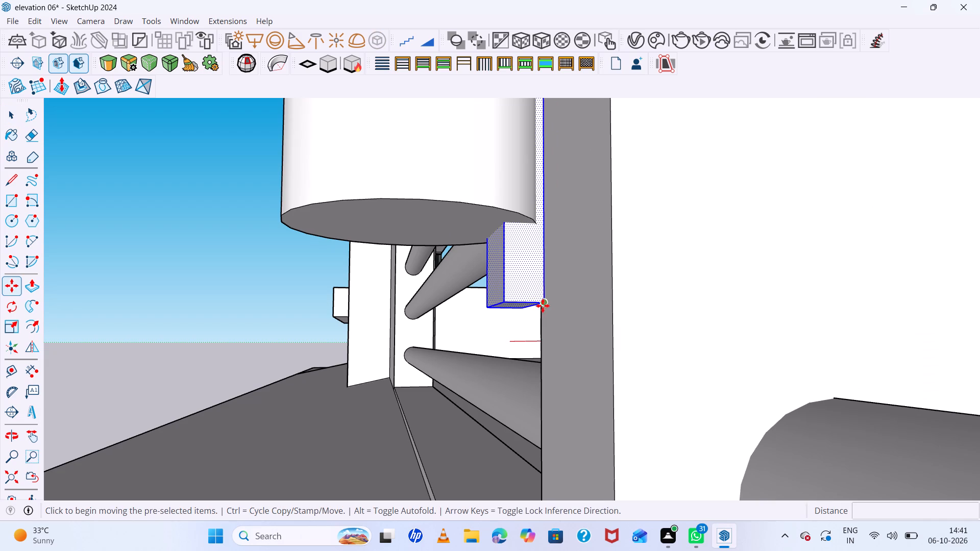
scroll(543, 306, "up", 4)
left_click(544, 298)
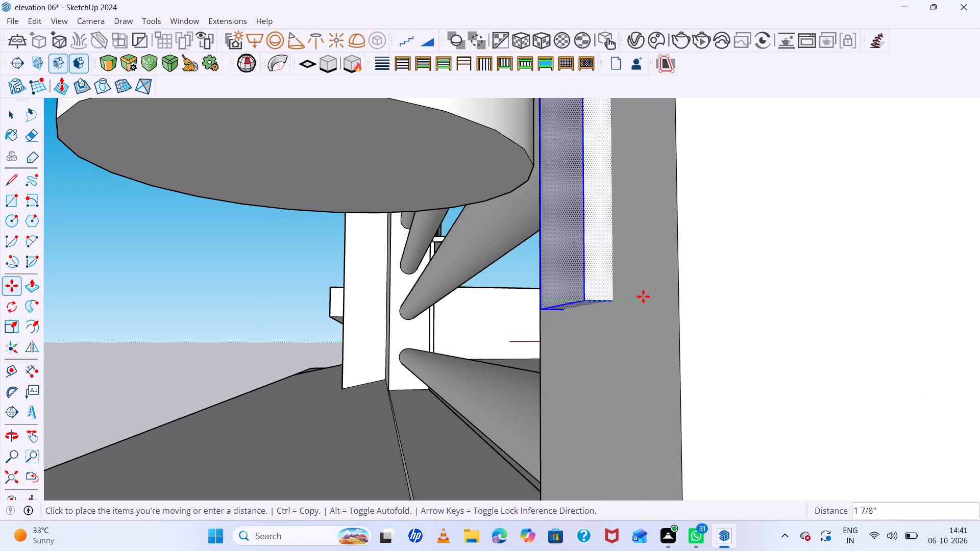
left_click(612, 300)
Move the lower small block about 1 13/16" straight down along the gate post.
scroll(641, 298, "down", 15)
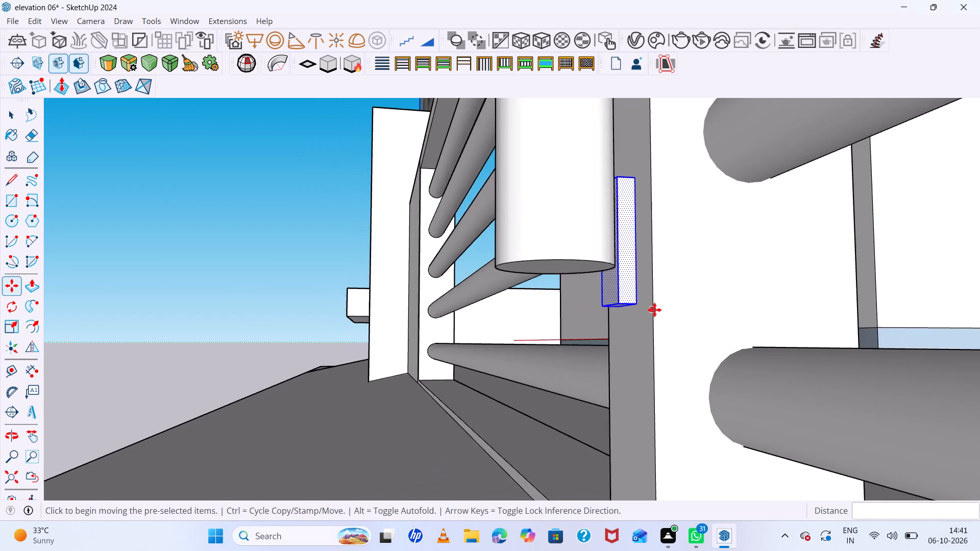
middle_click_drag(654, 310, 582, 398)
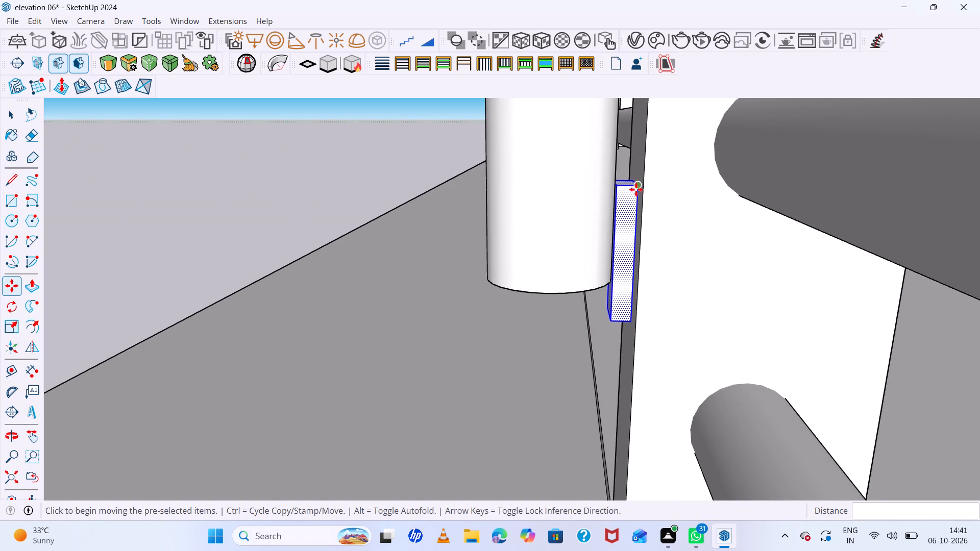
left_click(635, 189)
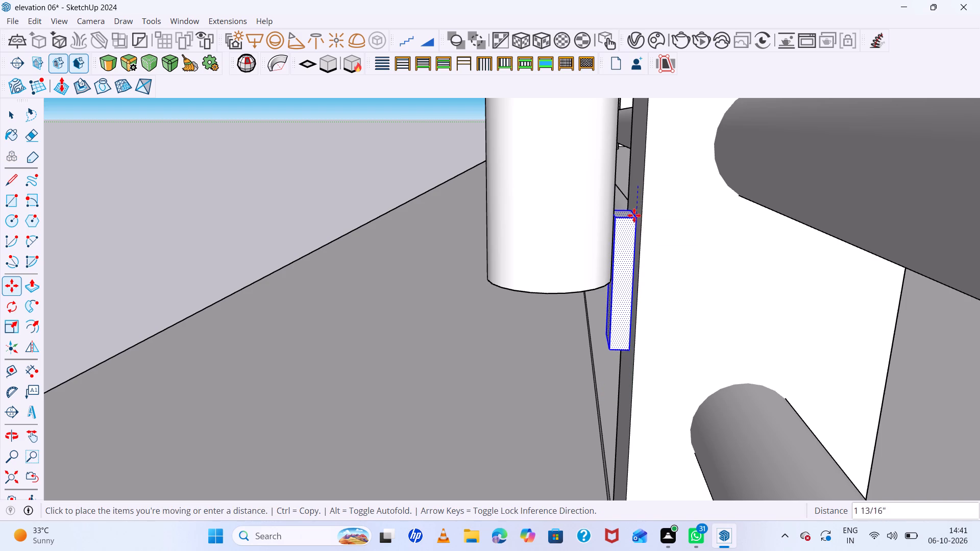
left_click(634, 213)
Examine the cylinder and its two small blocks against the whole gate from the front and from above.
scroll(608, 248, "down", 4)
middle_click_drag(615, 266, 798, 305)
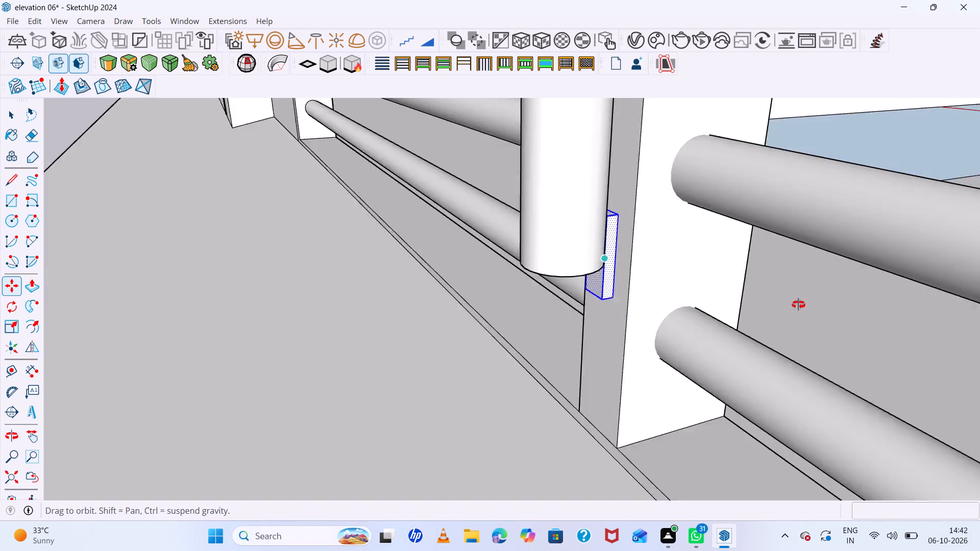
middle_click_drag(798, 305, 970, 319)
scroll(642, 292, "down", 14)
scroll(641, 296, "down", 8)
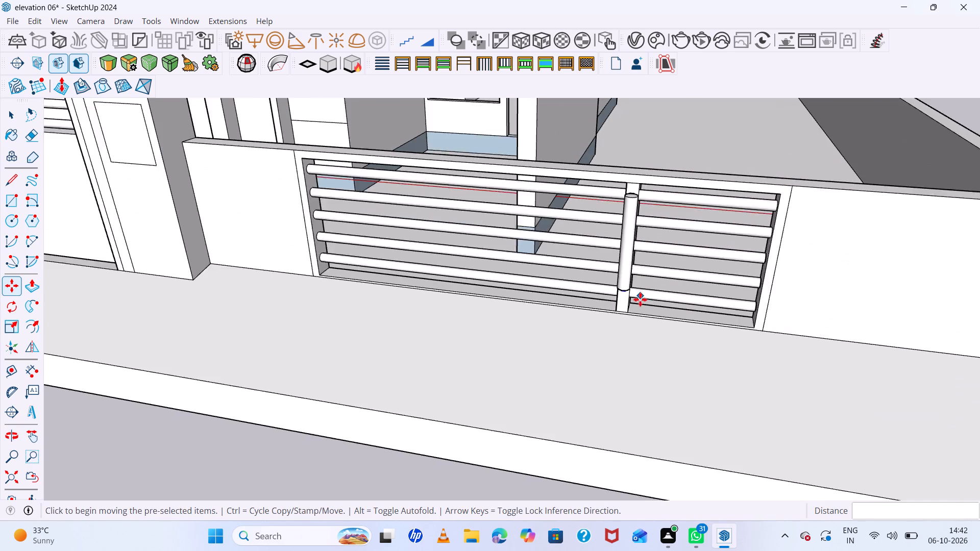
middle_click_drag(630, 333, 443, 363)
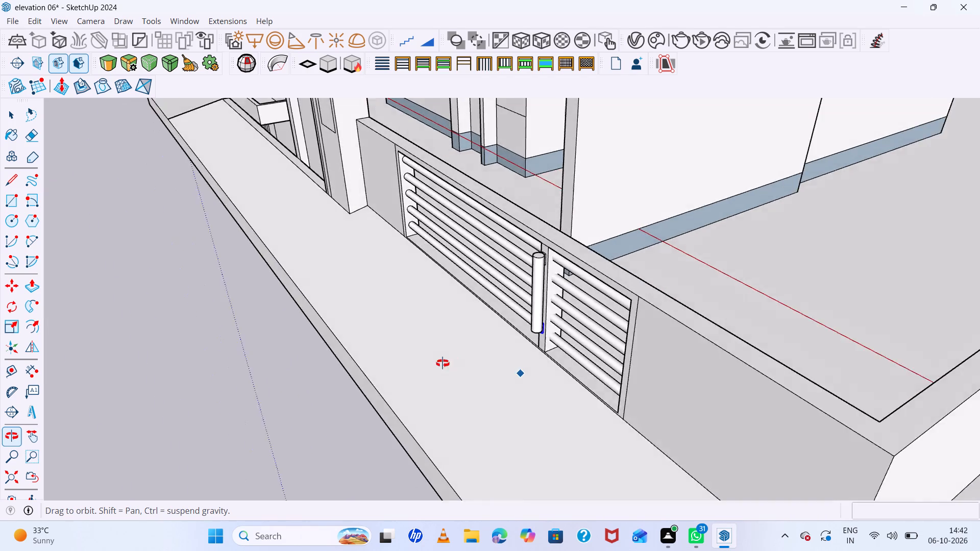
middle_click_drag(443, 363, 434, 371)
Inside the cylinder group, offset the top face's circle inward to form a small concentric circle.
scroll(518, 285, "up", 6)
scroll(553, 254, "up", 7)
middle_click_drag(543, 253, 548, 301)
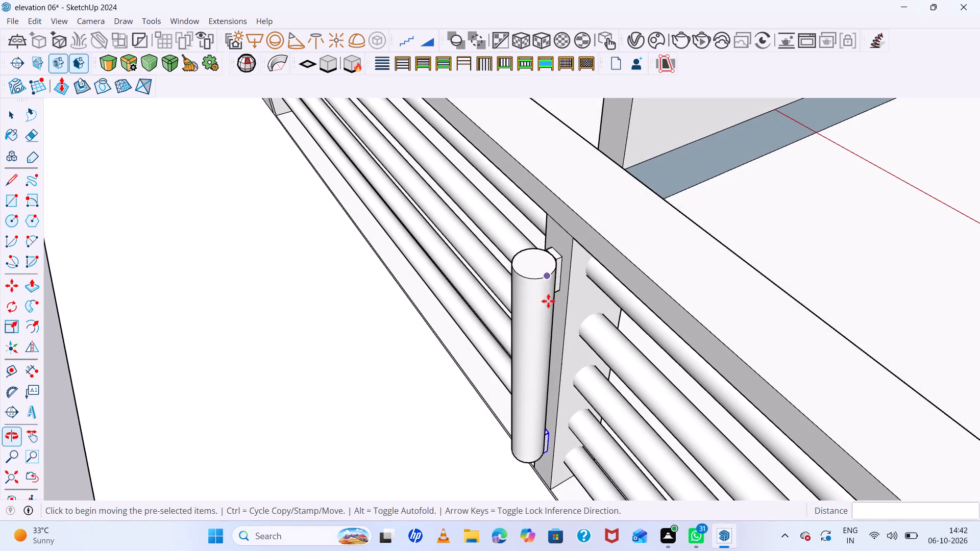
scroll(542, 265, "up", 6)
key("space")
left_click(533, 263)
double_click(533, 263)
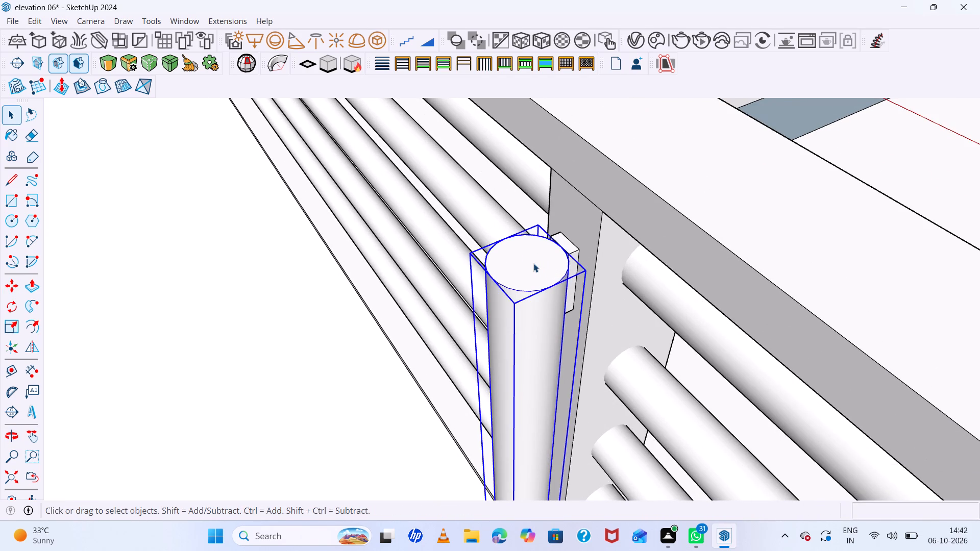
left_click(532, 263)
key("f")
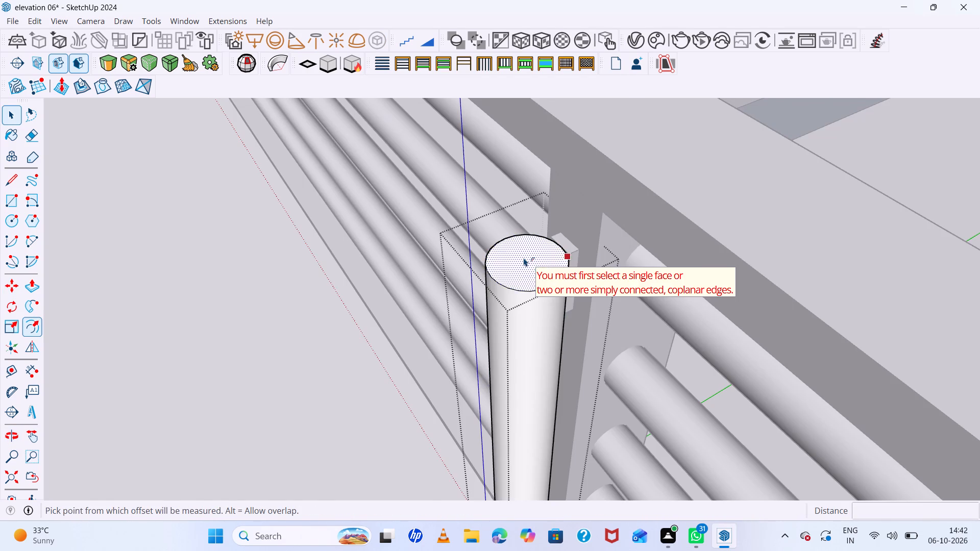
scroll(520, 257, "up", 3)
left_click(518, 257)
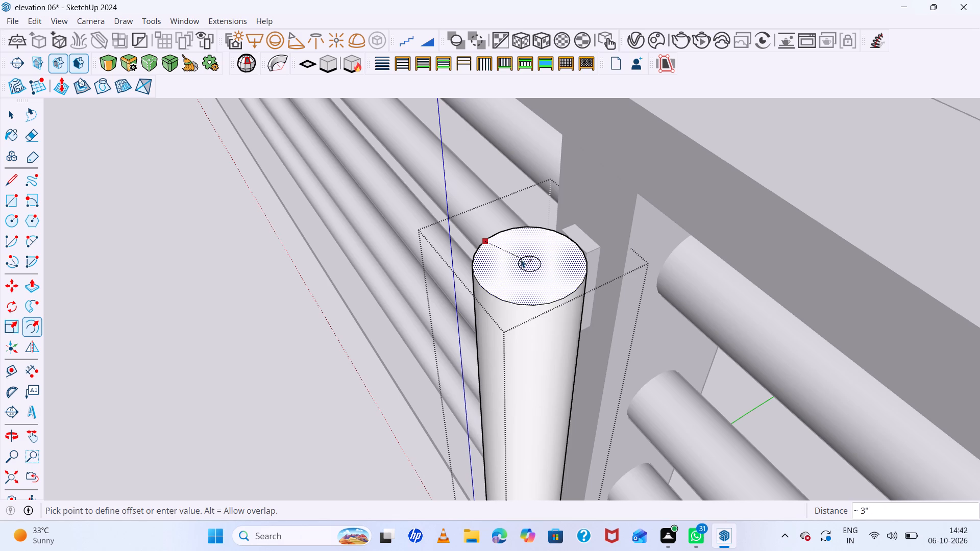
left_click(512, 259)
key("space")
Push the outer ring of the cylinder's top face down 4' 11 1/16" to leave a slim rod, and leave the group.
left_click(541, 277)
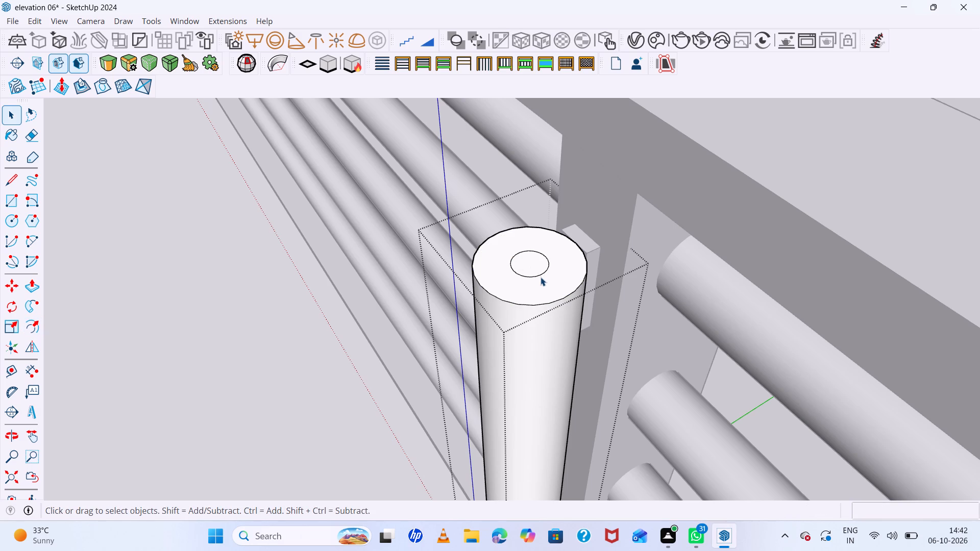
left_click(550, 288)
key("p")
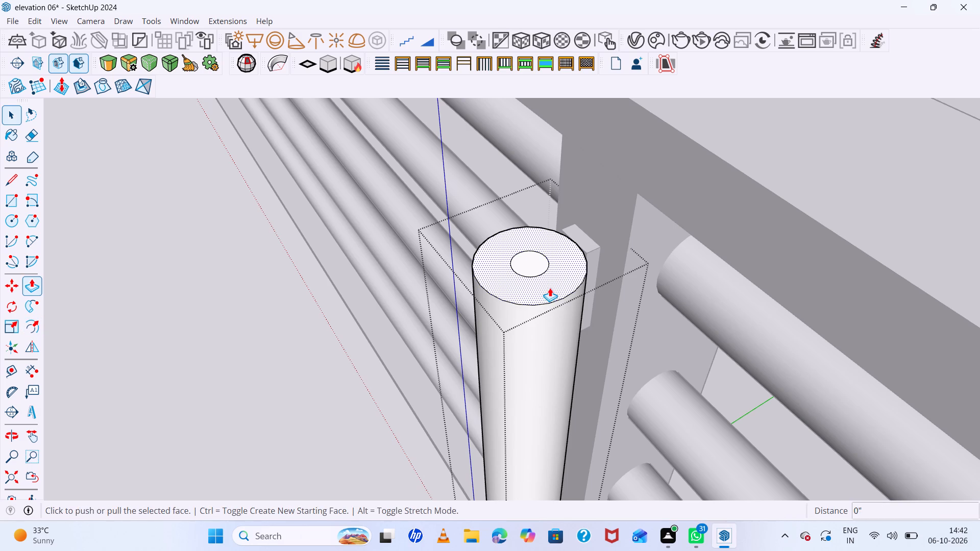
left_click(550, 288)
scroll(567, 400, "down", 15)
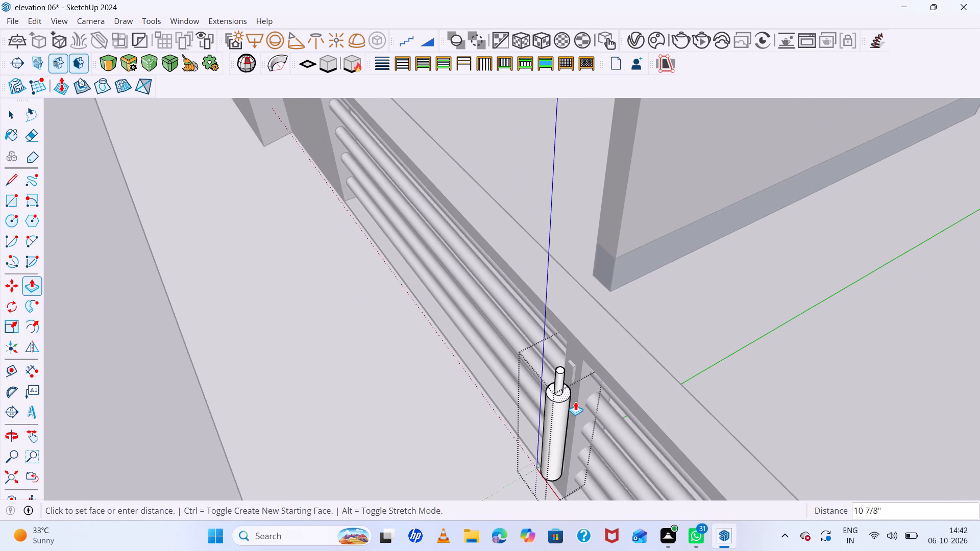
scroll(559, 482, "up", 7)
middle_click_drag(559, 481, 555, 462)
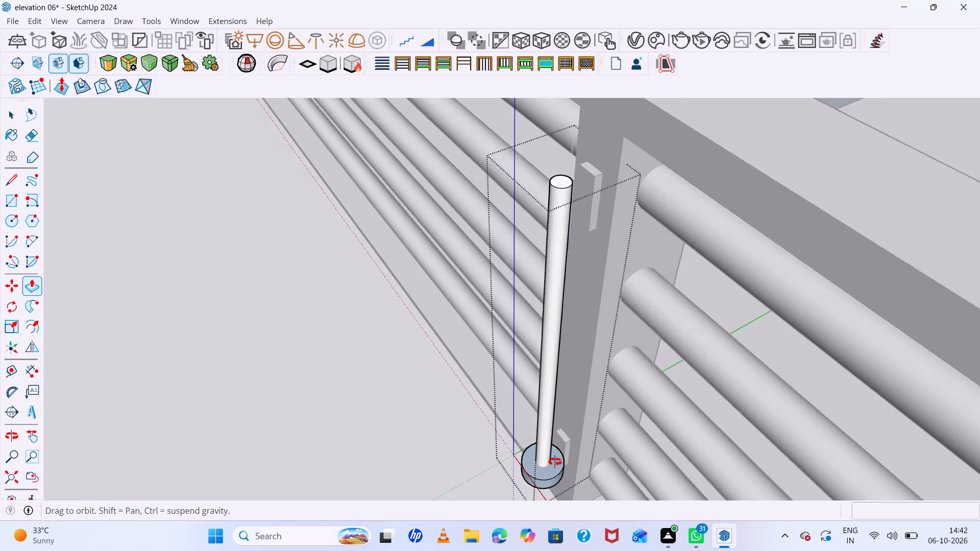
middle_click_drag(555, 462, 541, 315)
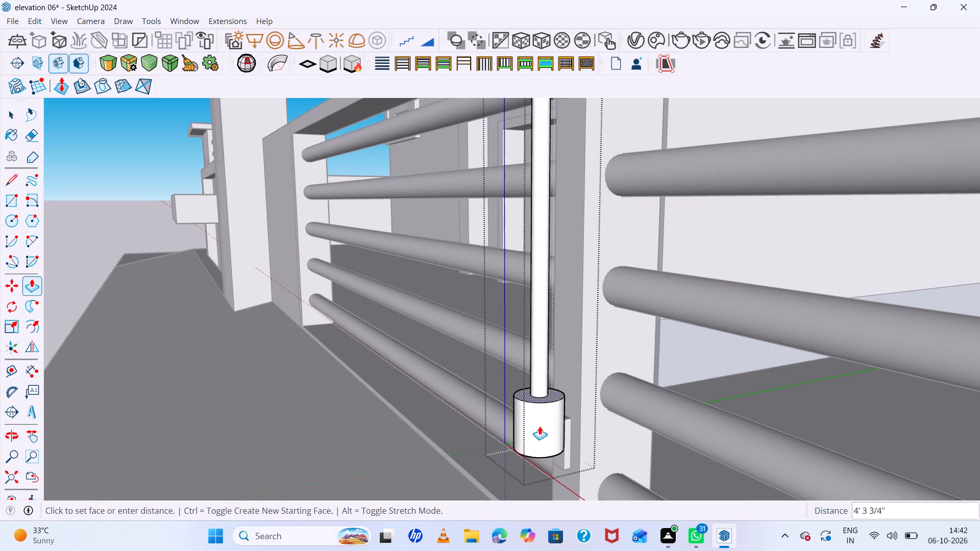
left_click(553, 454)
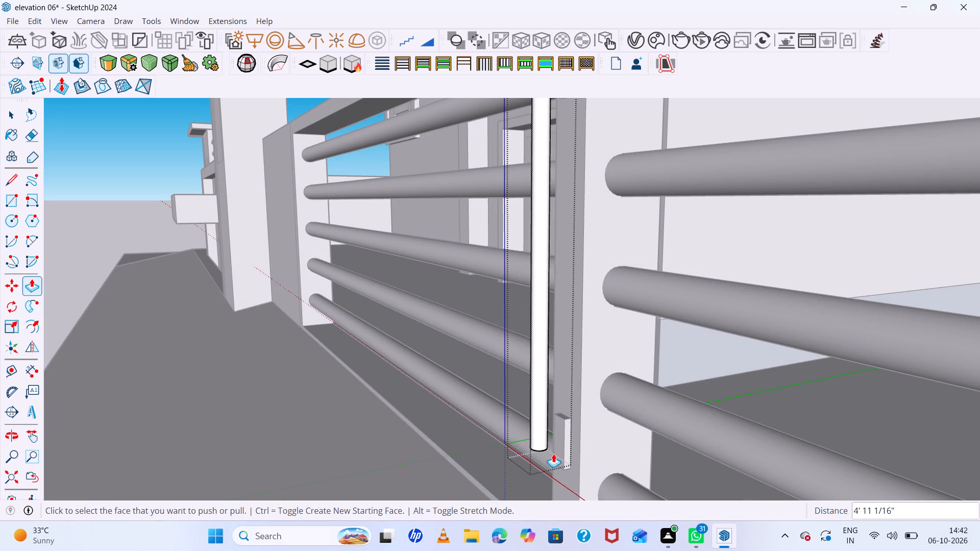
key("space")
scroll(564, 374, "down", 7)
scroll(553, 227, "up", 6)
middle_click_drag(574, 257, 551, 272)
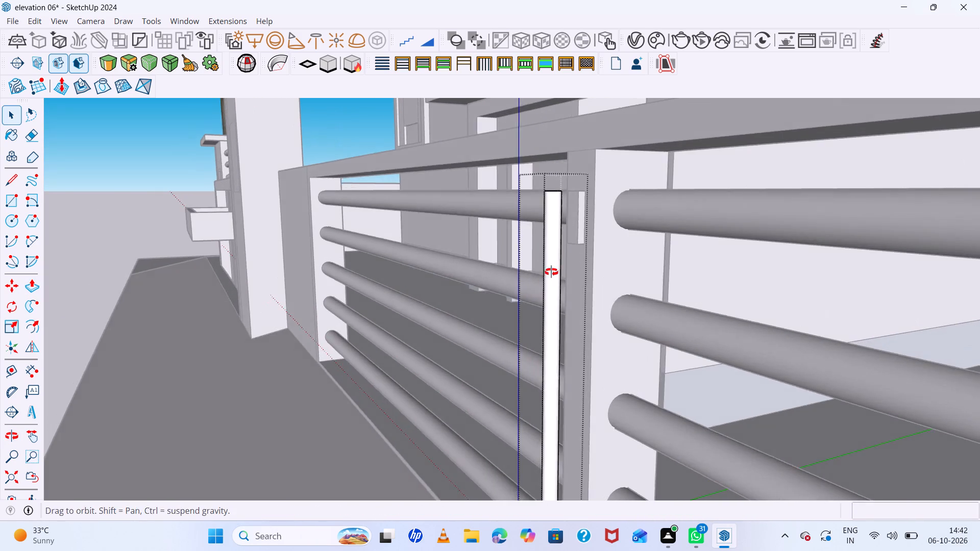
middle_click_drag(551, 272, 545, 279)
double_click(358, 427)
Move the slim rod by its top rim about 2 9/16" onto the upper small block's top edge.
scroll(559, 224, "up", 4)
left_click(553, 199)
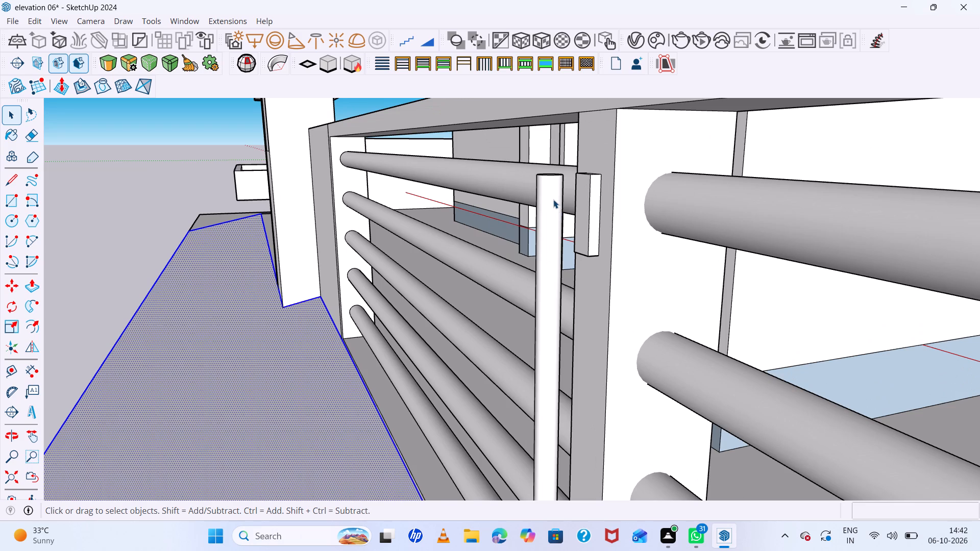
key("l")
scroll(561, 181, "up", 5)
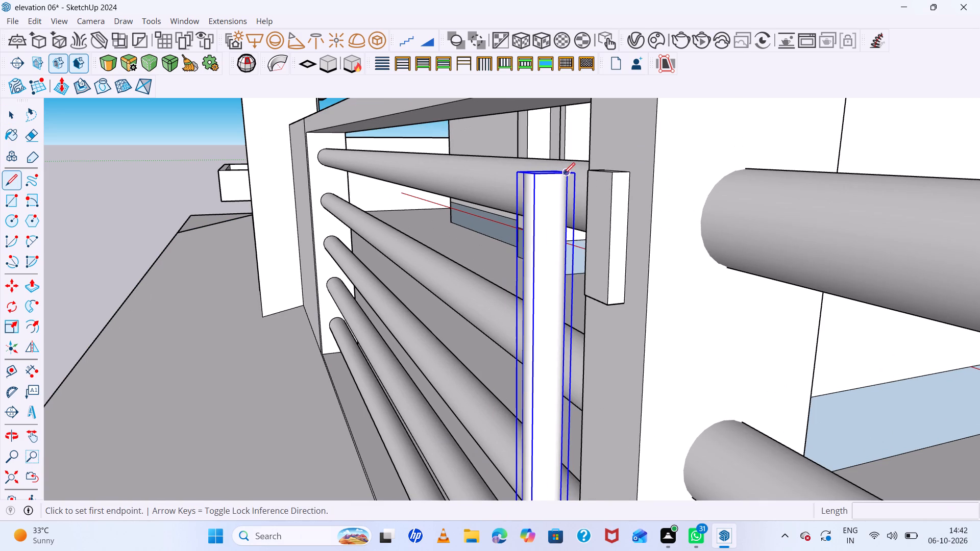
key("m")
scroll(543, 155, "up", 3)
scroll(552, 167, "down", 6)
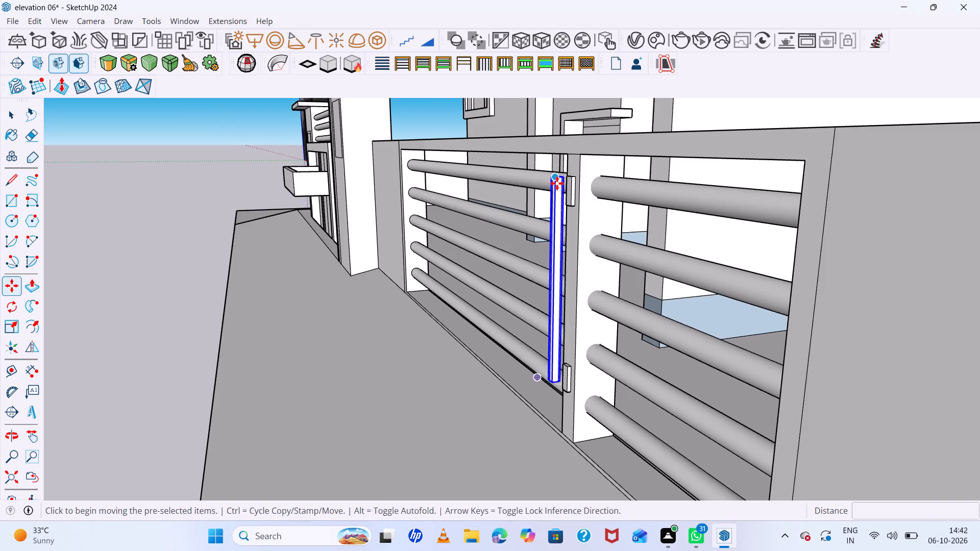
middle_click_drag(557, 183, 561, 252)
scroll(559, 169, "up", 6)
scroll(571, 130, "up", 11)
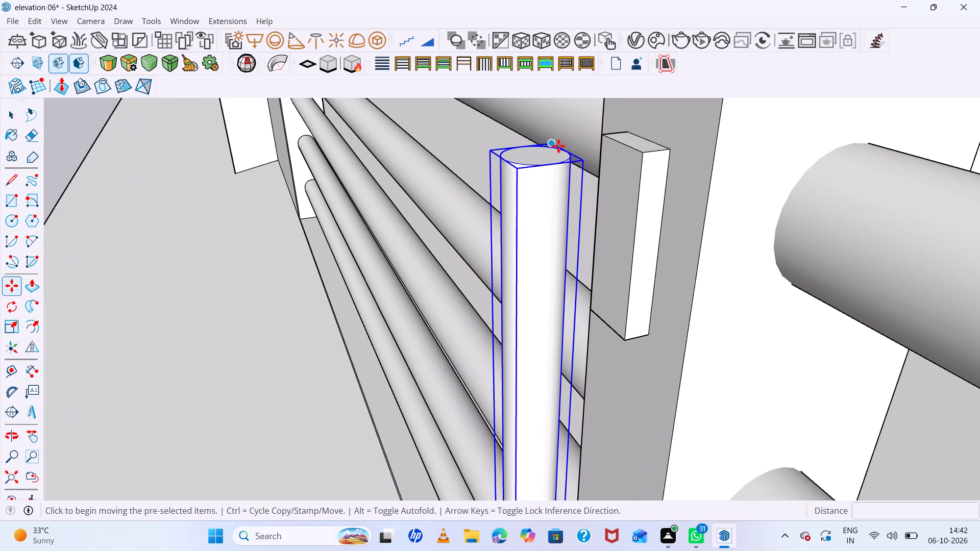
double_click(563, 147)
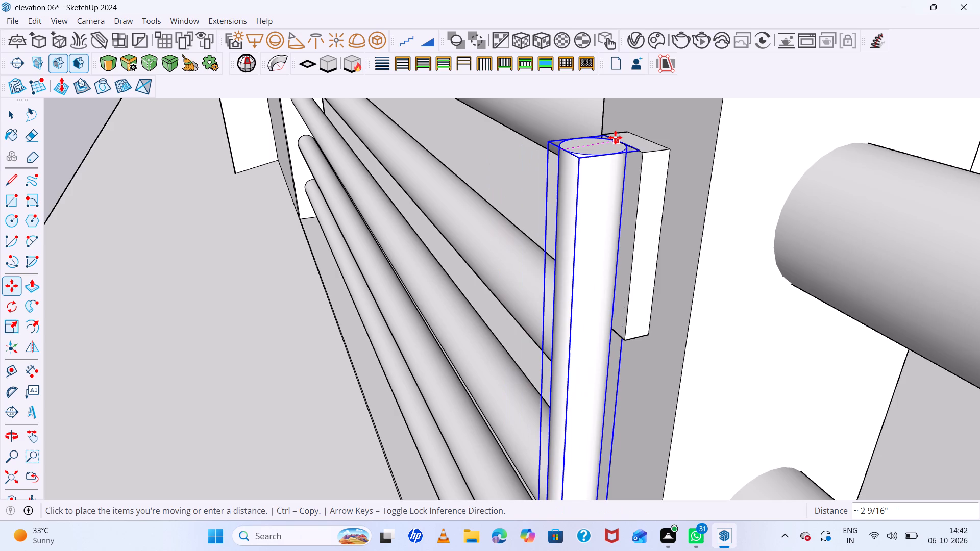
left_click(615, 137)
Examine how the slim rod's lower and upper ends sit against the two small blocks on the gate post.
scroll(579, 143, "down", 15)
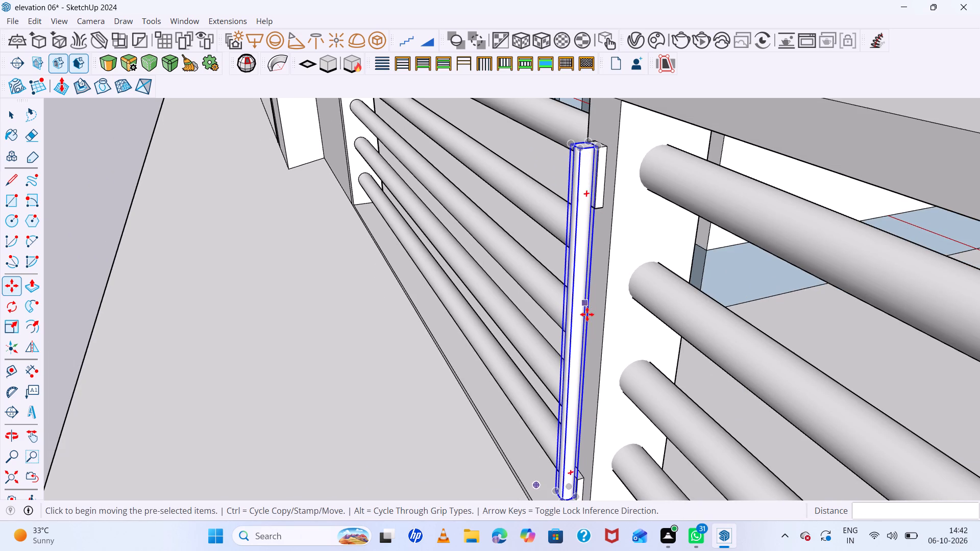
scroll(572, 253, "down", 7)
scroll(569, 380, "up", 7)
scroll(572, 421, "up", 6)
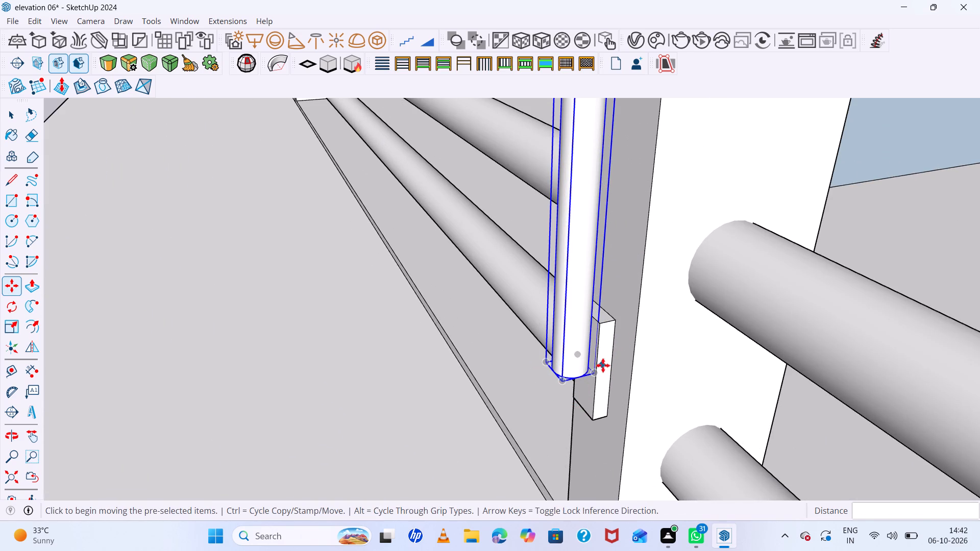
key("space")
left_click(592, 419)
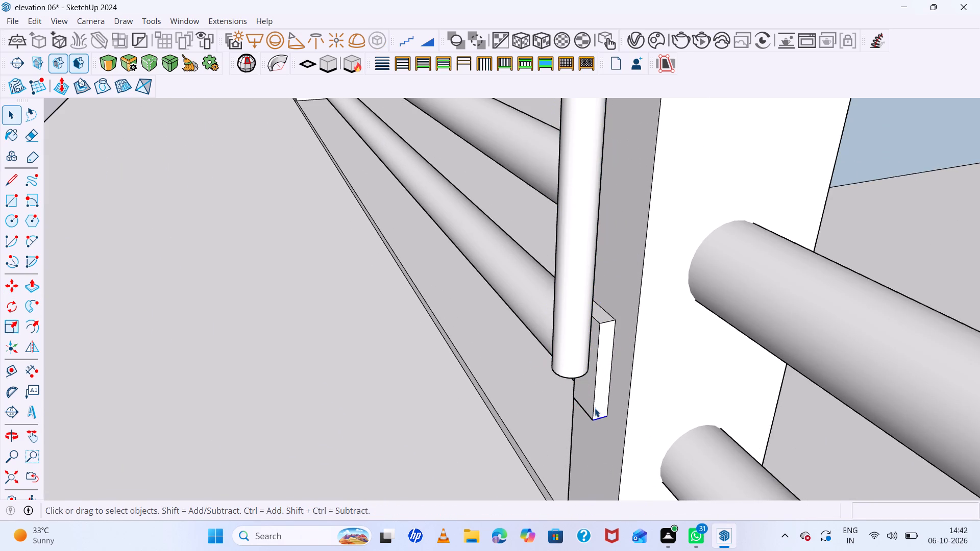
double_click(595, 407)
double_click(595, 407)
double_click(595, 406)
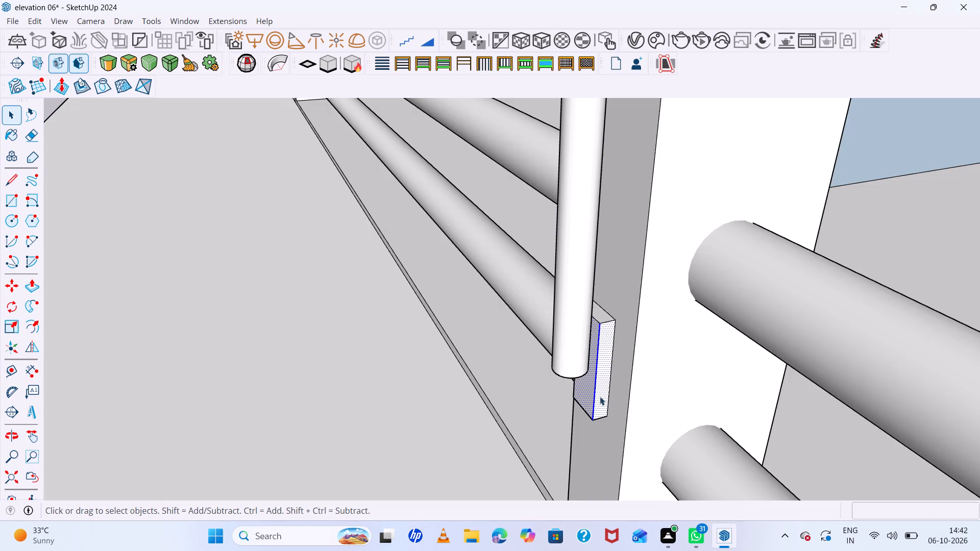
scroll(607, 310, "up", 3)
scroll(497, 346, "down", 10)
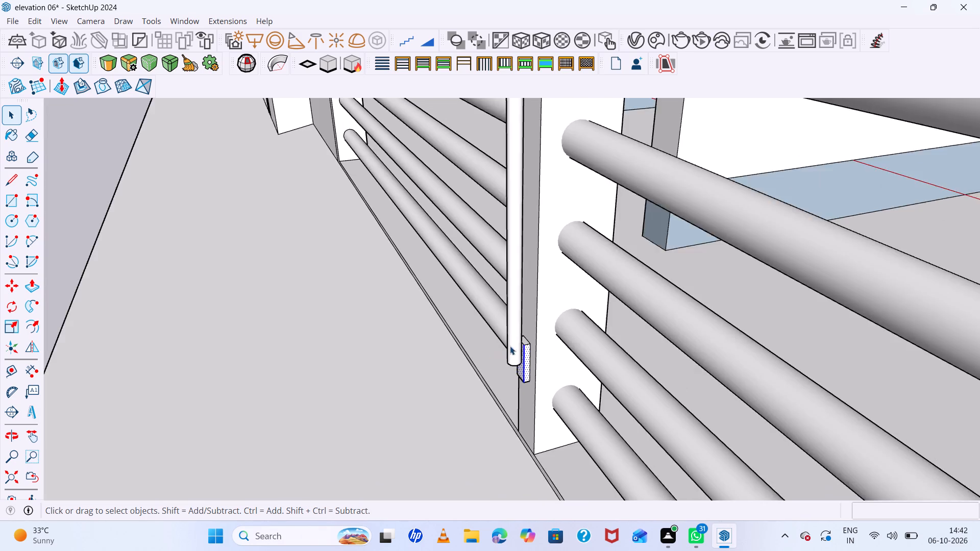
scroll(510, 346, "down", 6)
scroll(512, 215, "up", 11)
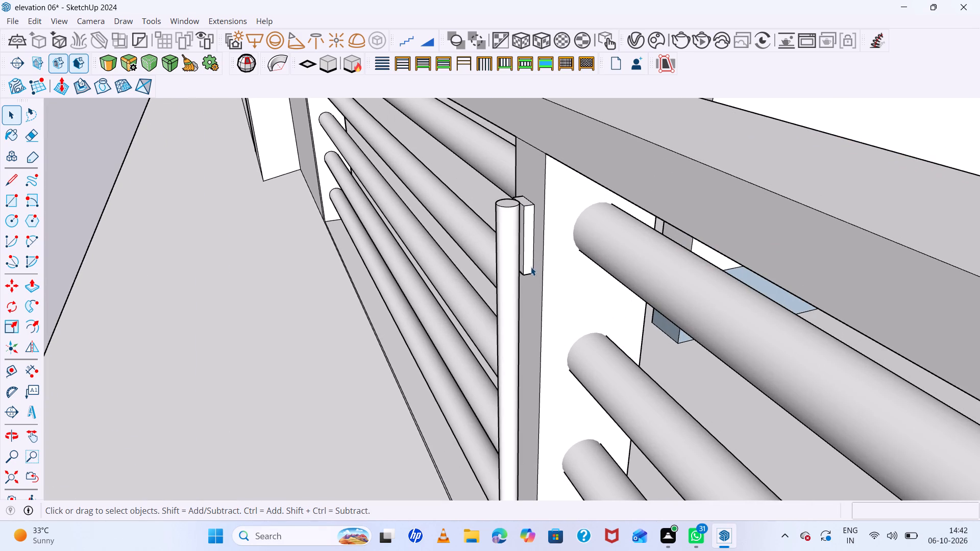
Push the upper small block's underside up 3 1/16" to shorten the block from below.
middle_click_drag(527, 277, 440, 212)
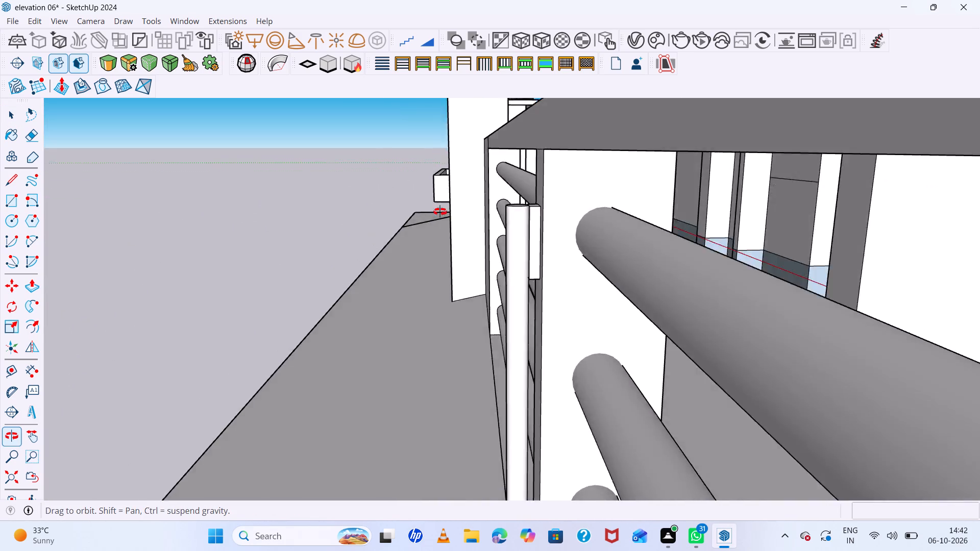
middle_click_drag(440, 212, 541, 240)
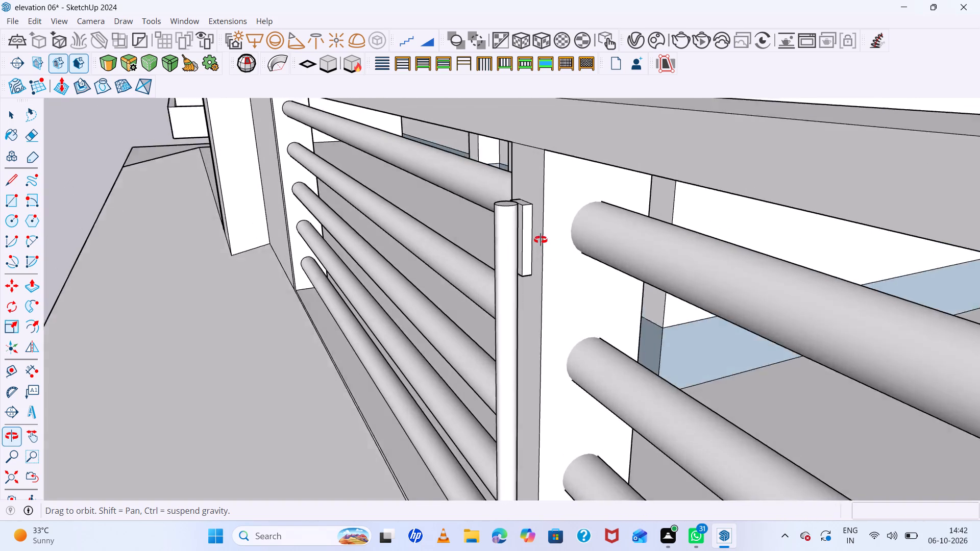
middle_click_drag(541, 240, 540, 240)
scroll(534, 247, "down", 7)
scroll(532, 226, "up", 6)
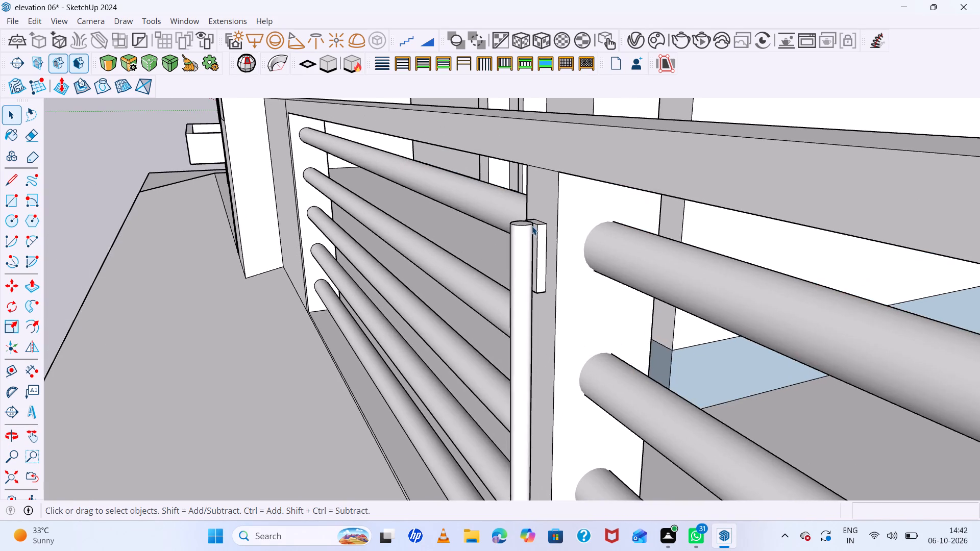
scroll(532, 283, "up", 8)
middle_click_drag(544, 310, 556, 196)
scroll(542, 299, "up", 5)
left_click(542, 300)
key("p")
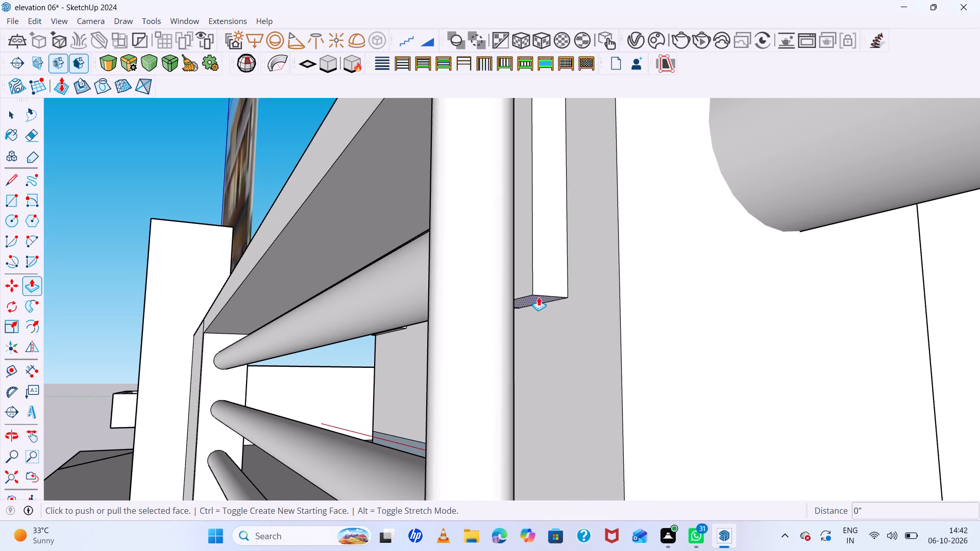
left_click(538, 297)
left_click(549, 195)
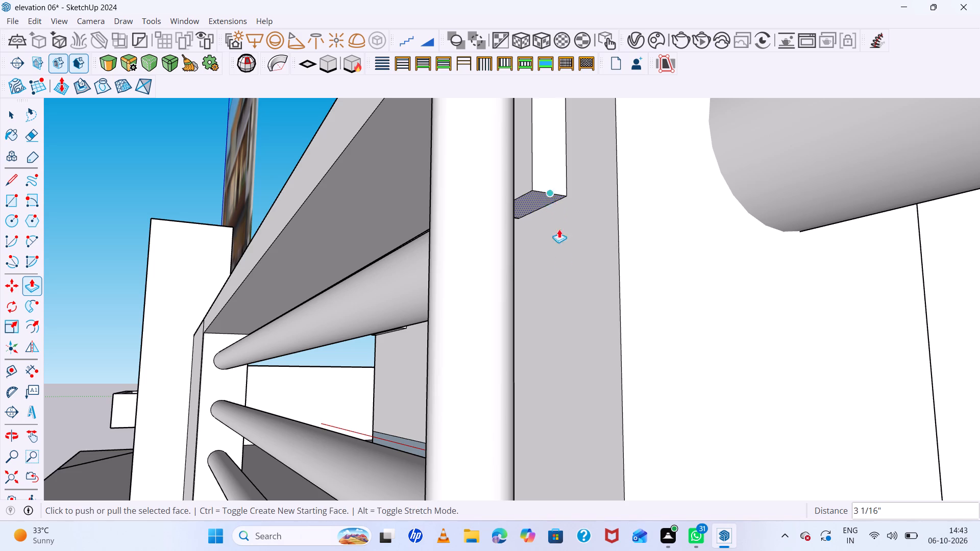
Pull the upper small block's top face up 2 13/16" so the block extends above the rod.
scroll(560, 284, "down", 15)
middle_click_drag(560, 291, 621, 499)
scroll(595, 258, "up", 7)
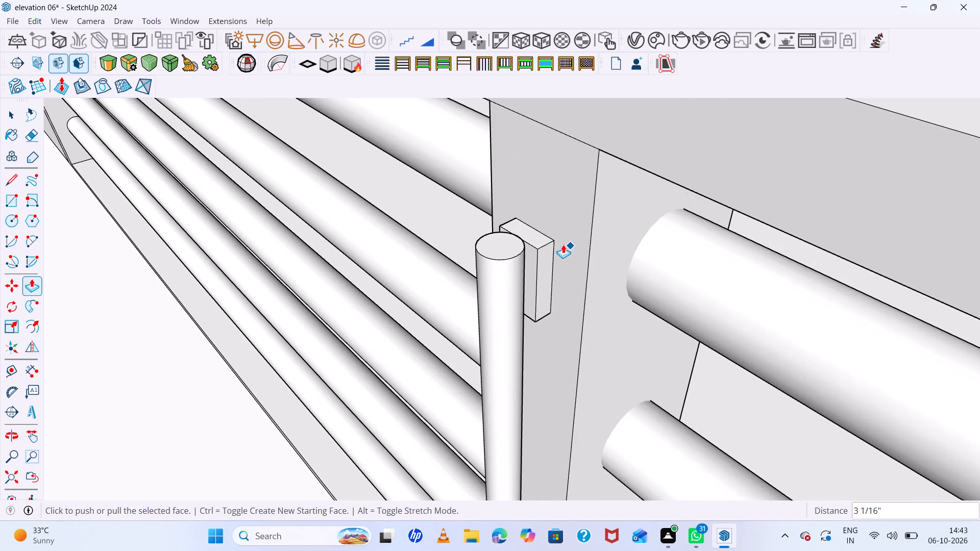
key("space")
left_click(542, 237)
key("p")
left_click(542, 237)
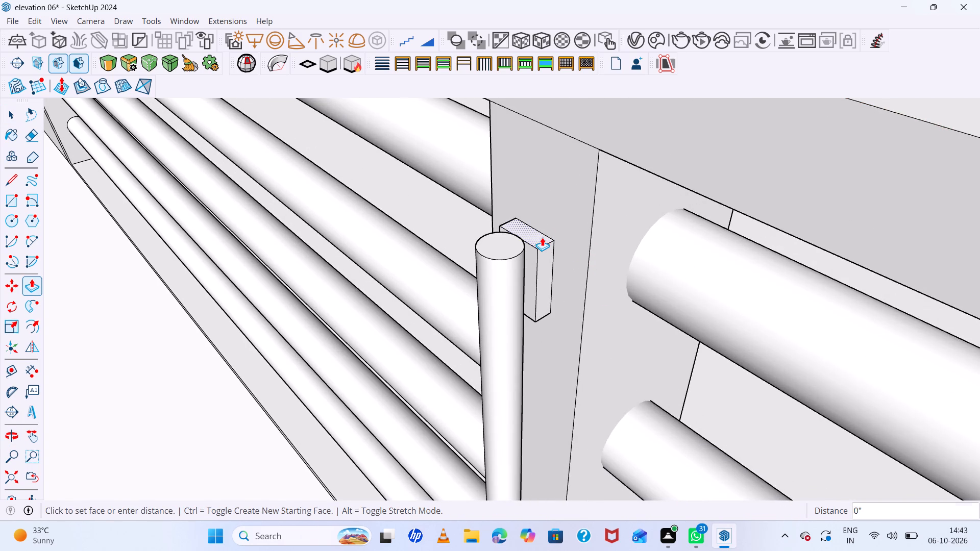
left_click(539, 190)
Examine the rod handle on the gate from the front, from above and against the whole house.
scroll(478, 259, "down", 14)
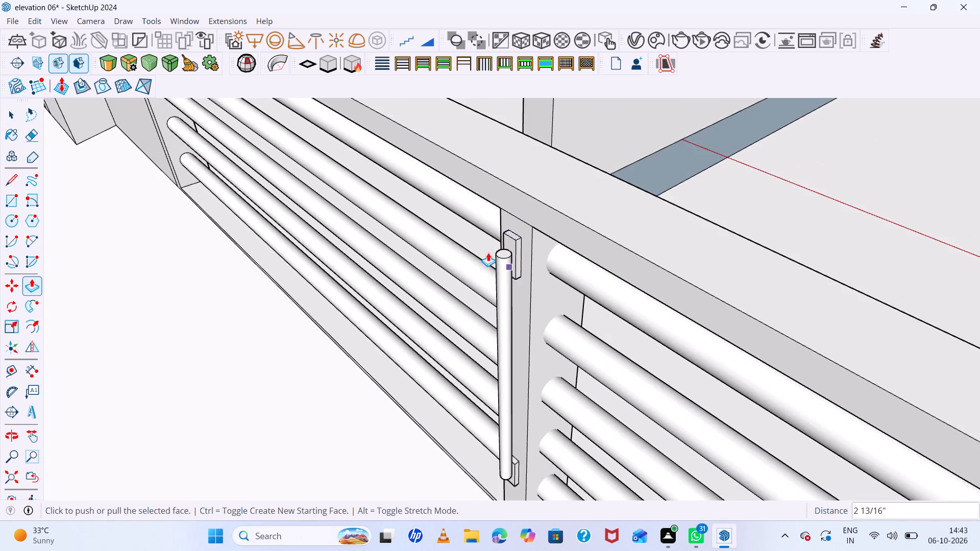
scroll(488, 253, "down", 7)
middle_click_drag(514, 286, 636, 151)
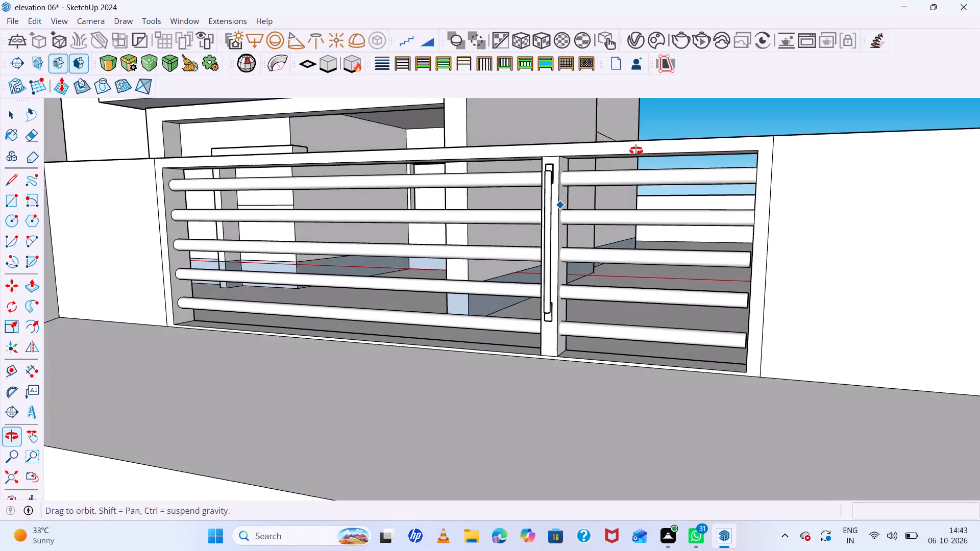
middle_click_drag(636, 151, 721, 170)
key("space")
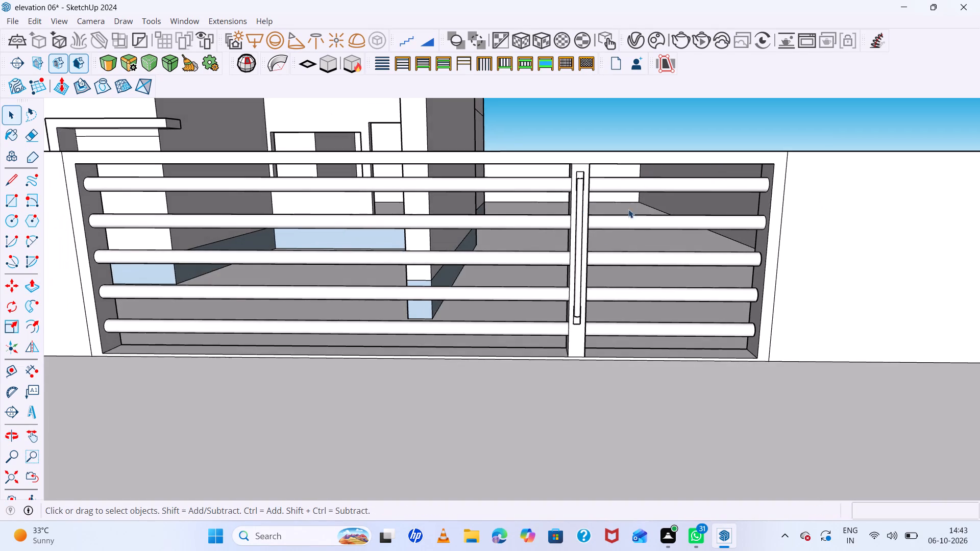
scroll(490, 268, "down", 13)
left_click(713, 193)
scroll(551, 245, "up", 9)
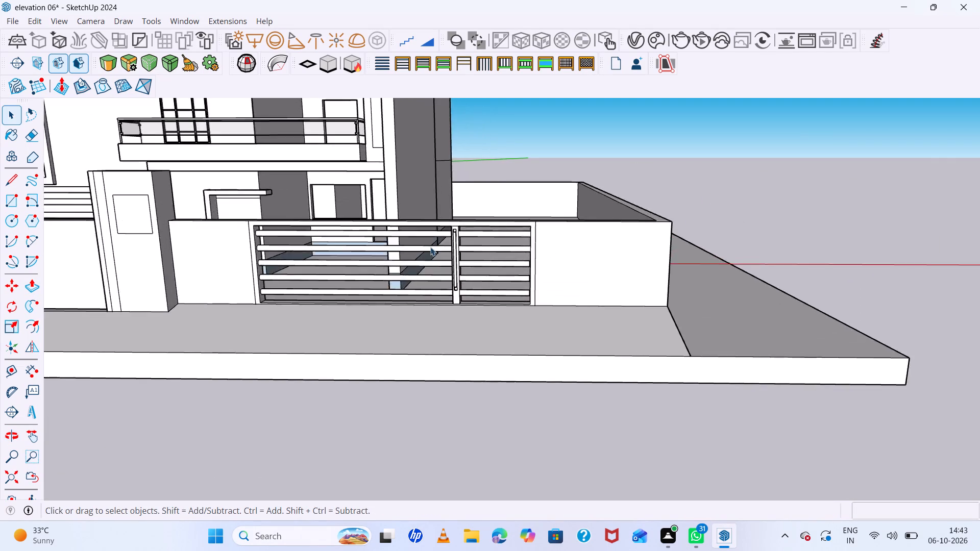
scroll(430, 247, "up", 4)
middle_click_drag(456, 282, 397, 245)
scroll(420, 249, "down", 14)
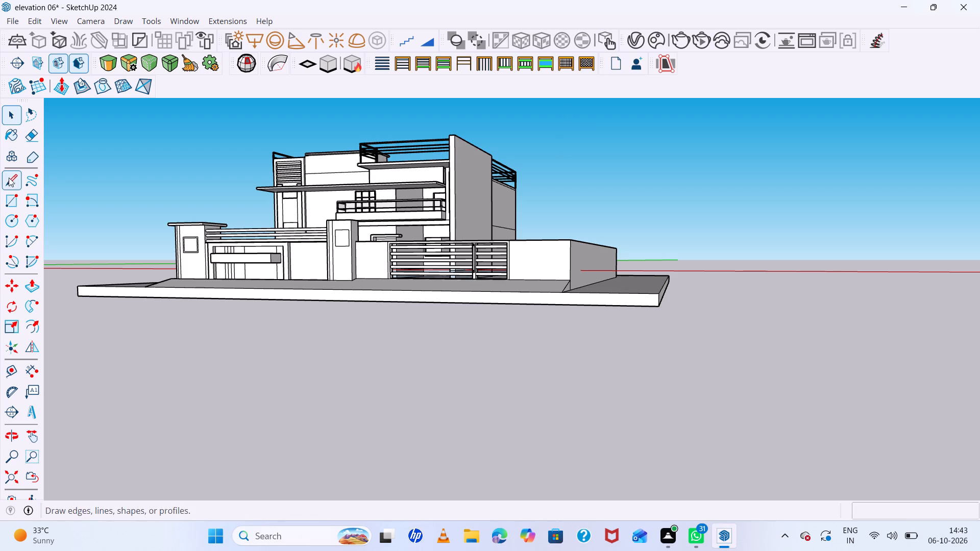
scroll(0, 200, "down", 1)
scroll(171, 239, "down", 7)
middle_click_drag(362, 183, 558, 245)
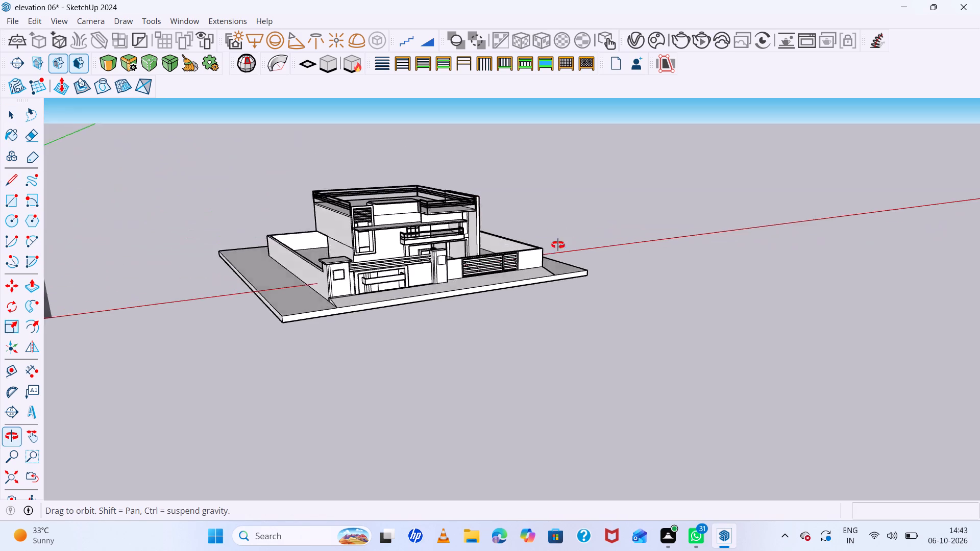
middle_click_drag(558, 245, 473, 248)
scroll(443, 244, "up", 8)
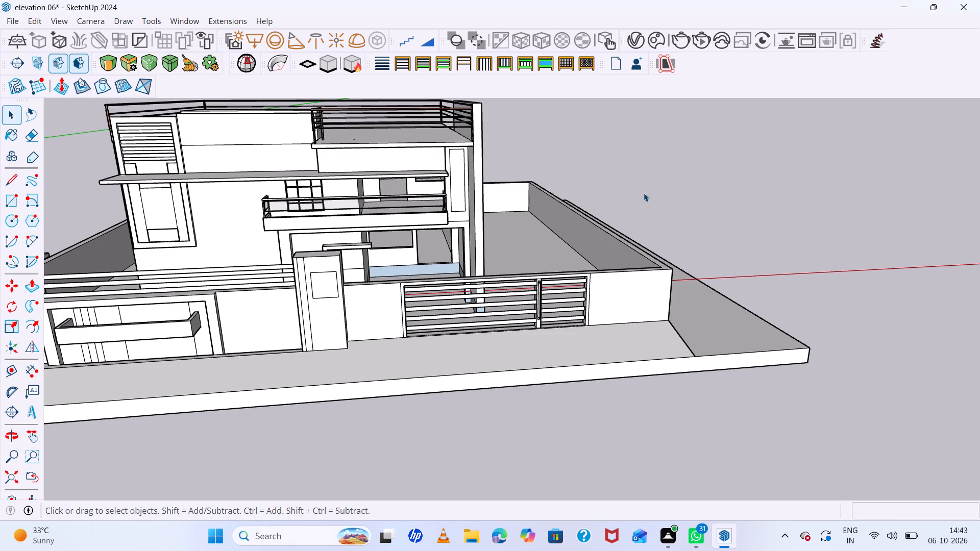
scroll(644, 193, "down", 6)
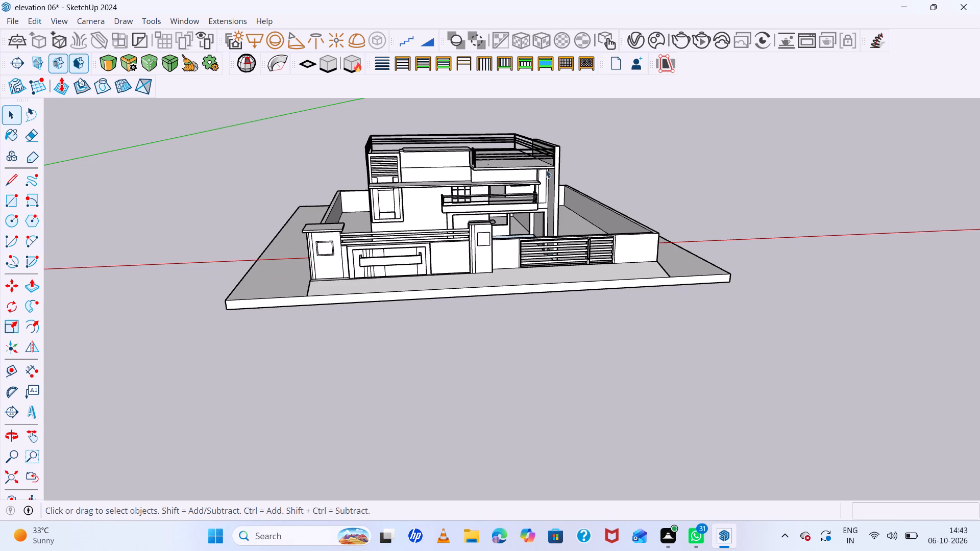
middle_click_drag(547, 166, 547, 142)
scroll(573, 256, "up", 8)
scroll(627, 238, "up", 6)
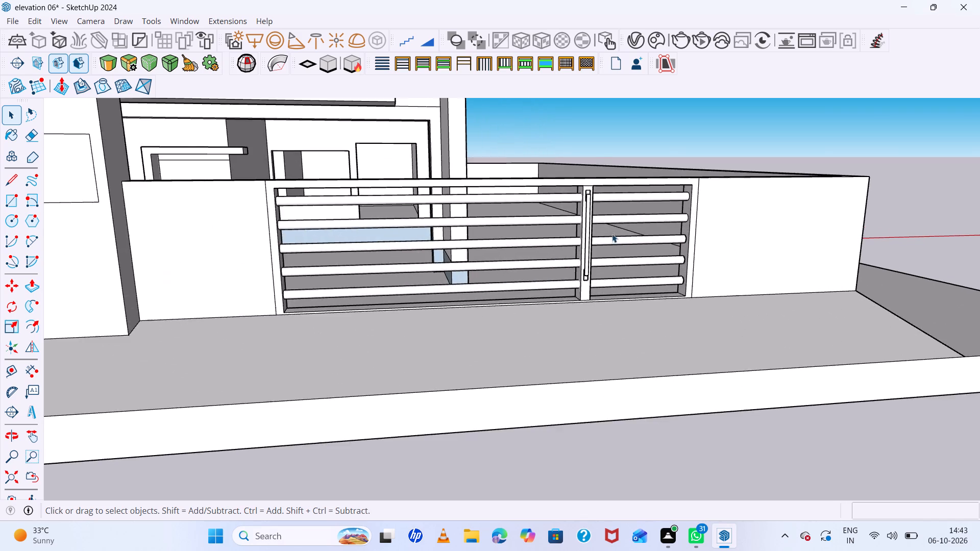
scroll(593, 234, "up", 6)
middle_click_drag(655, 239, 378, 260)
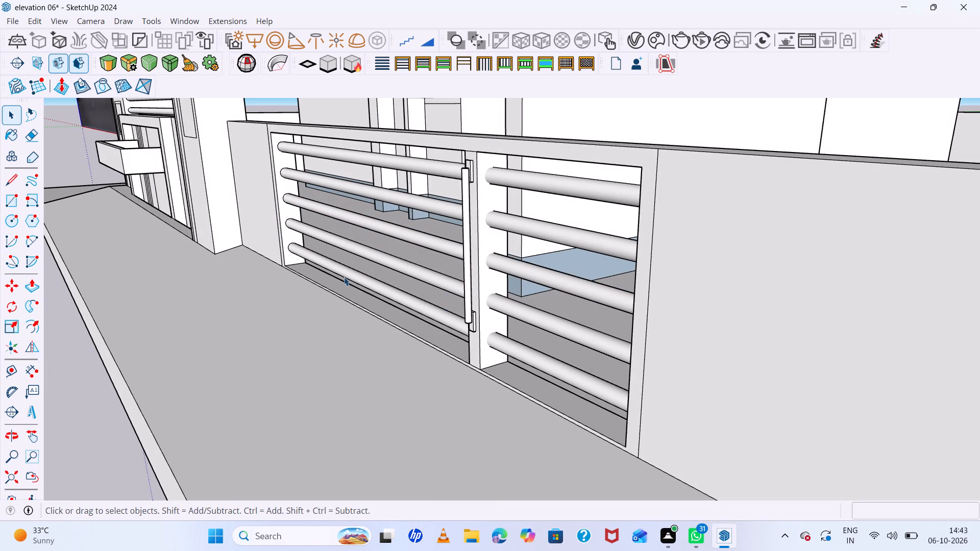
scroll(344, 277, "up", 6)
scroll(391, 333, "down", 12)
middle_click_drag(418, 379, 472, 398)
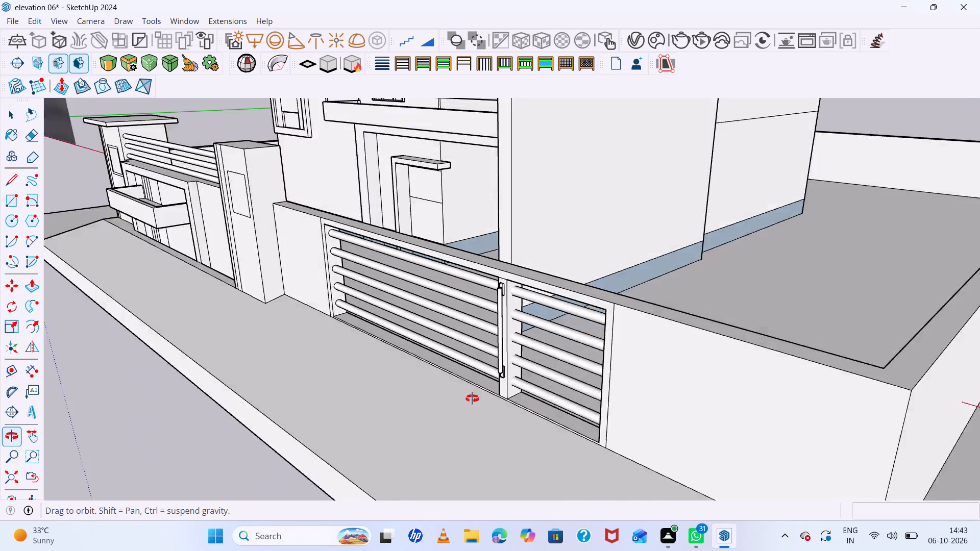
middle_click_drag(472, 398, 577, 422)
scroll(627, 321, "up", 2)
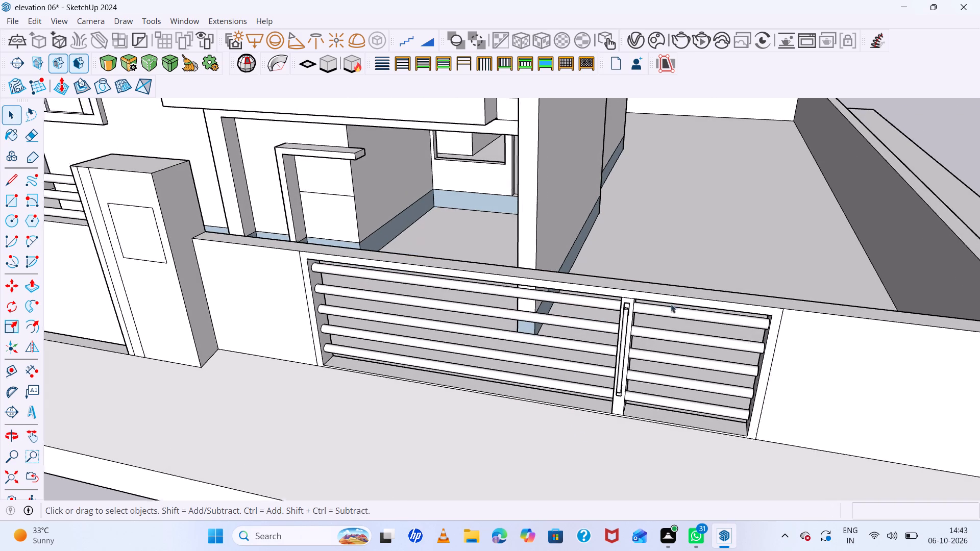
scroll(671, 304, "up", 3)
scroll(625, 303, "up", 7)
middle_click_drag(580, 319, 739, 355)
scroll(595, 304, "up", 5)
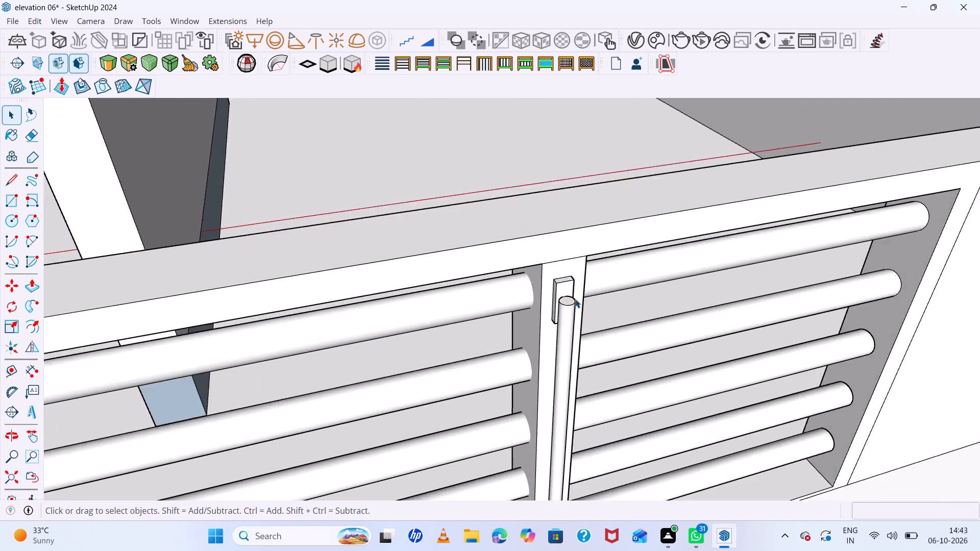
scroll(575, 299, "up", 10)
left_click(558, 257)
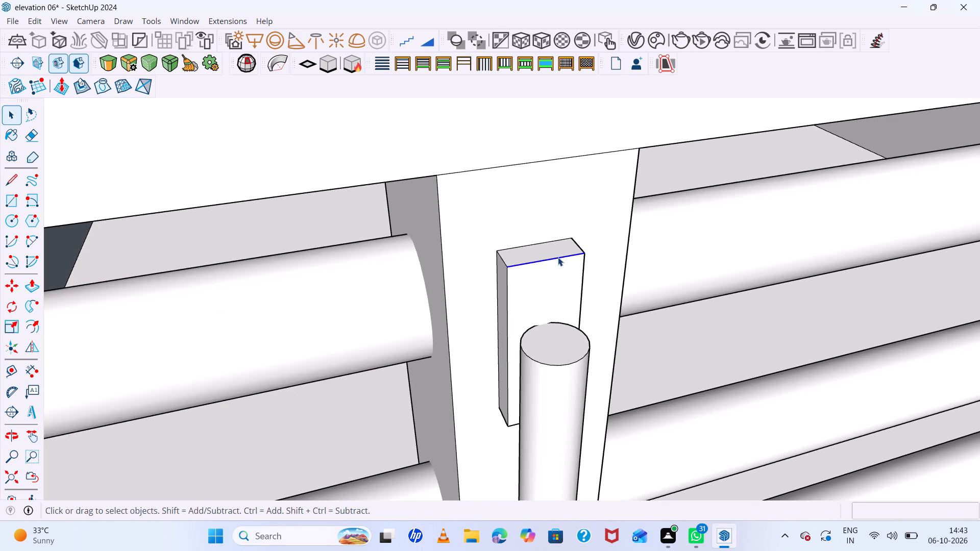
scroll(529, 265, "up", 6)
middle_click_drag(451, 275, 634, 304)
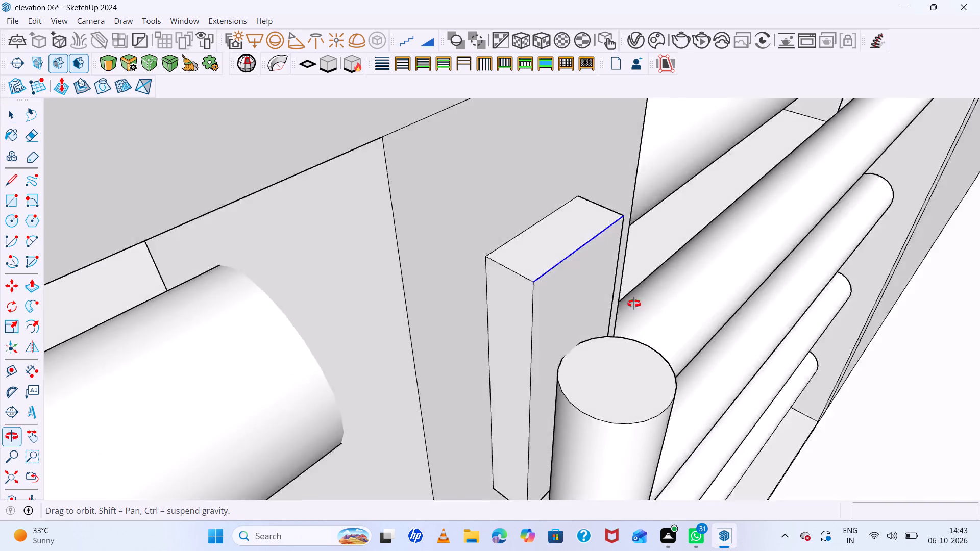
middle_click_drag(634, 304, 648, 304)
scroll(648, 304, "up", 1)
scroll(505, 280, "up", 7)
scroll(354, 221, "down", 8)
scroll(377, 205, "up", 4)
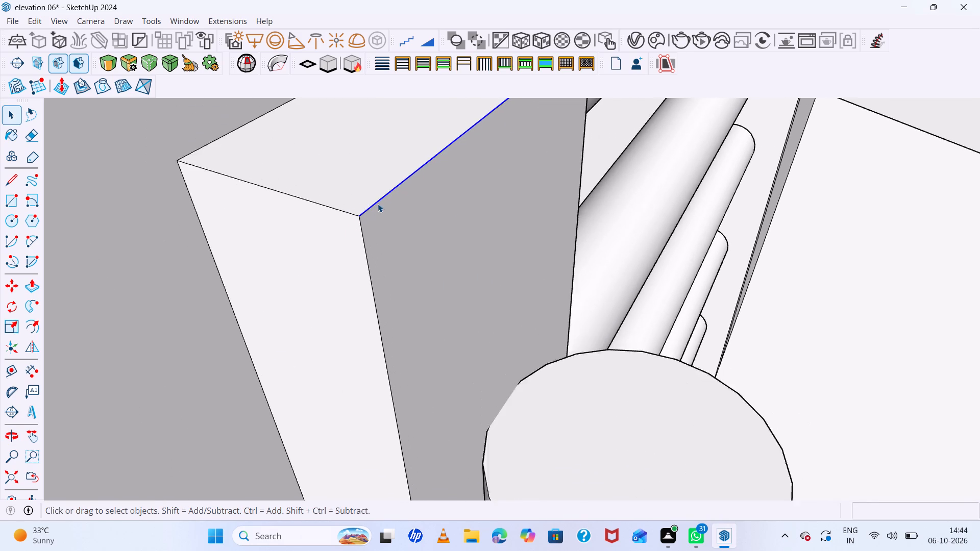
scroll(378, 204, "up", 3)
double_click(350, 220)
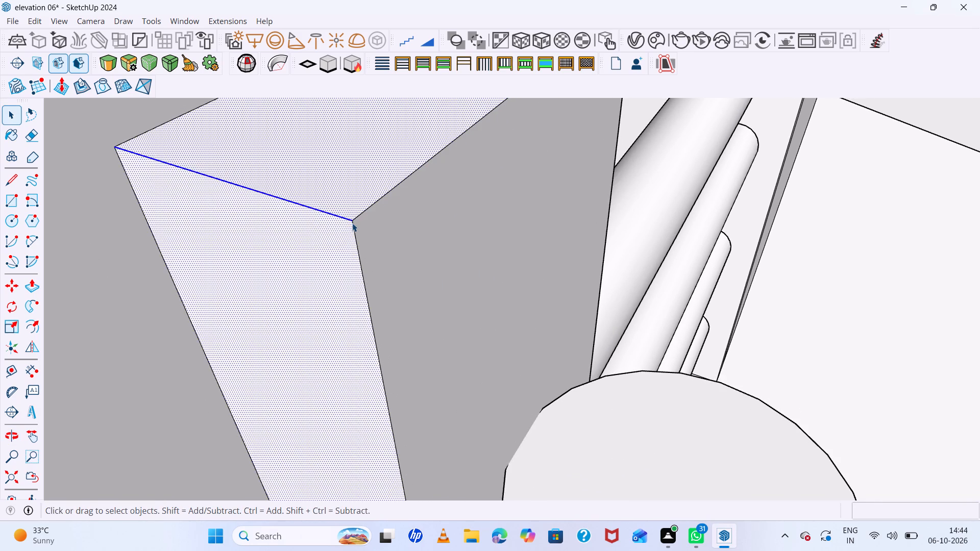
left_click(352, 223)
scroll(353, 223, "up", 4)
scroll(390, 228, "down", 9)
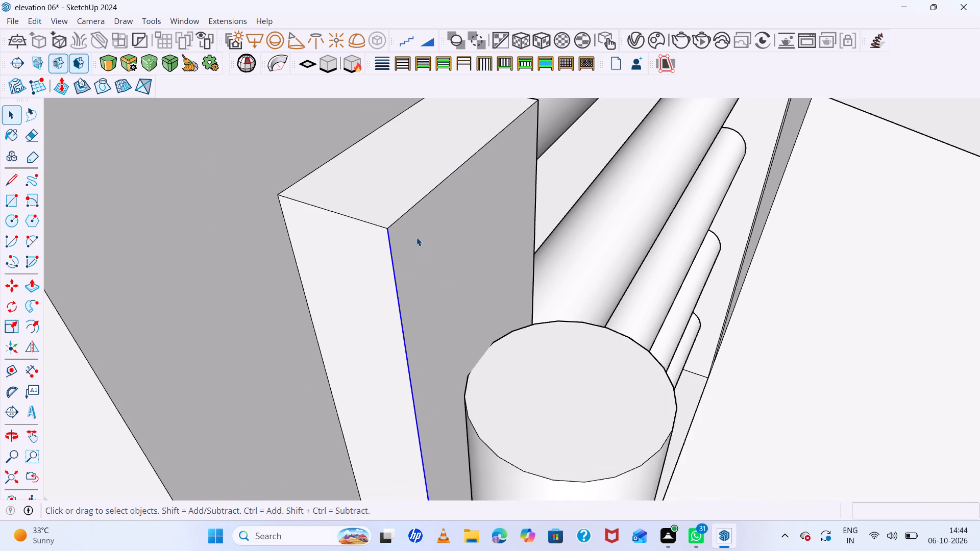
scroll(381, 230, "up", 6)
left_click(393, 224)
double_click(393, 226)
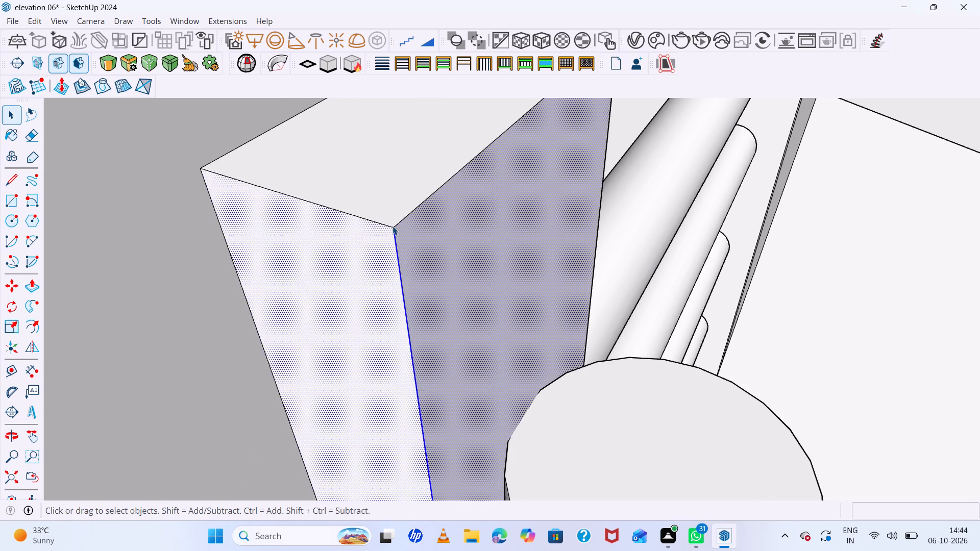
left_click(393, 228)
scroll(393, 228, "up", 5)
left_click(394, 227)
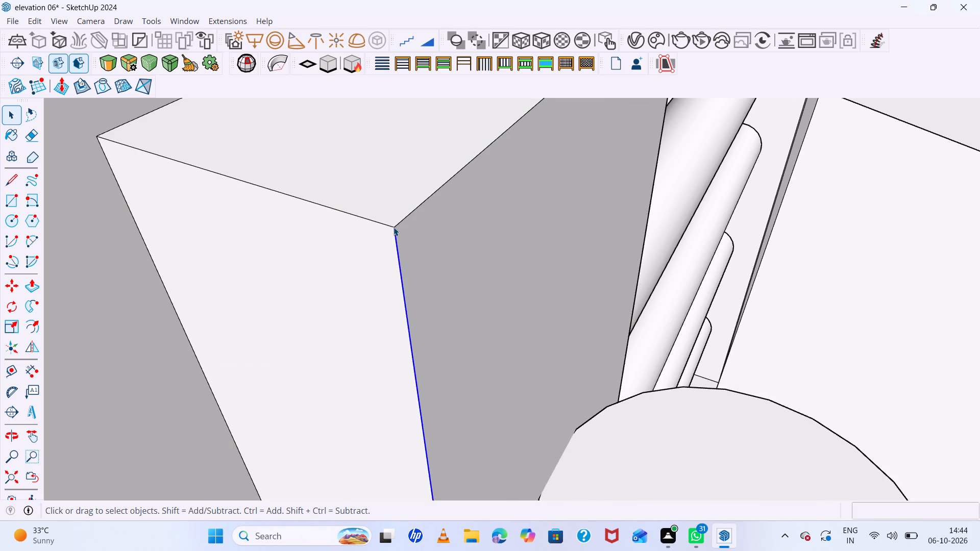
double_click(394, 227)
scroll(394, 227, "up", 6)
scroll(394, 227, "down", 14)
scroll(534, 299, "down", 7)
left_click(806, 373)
Move the gate's rod handle outward from the post along the green axis by about 3/16".
scroll(605, 336, "up", 6)
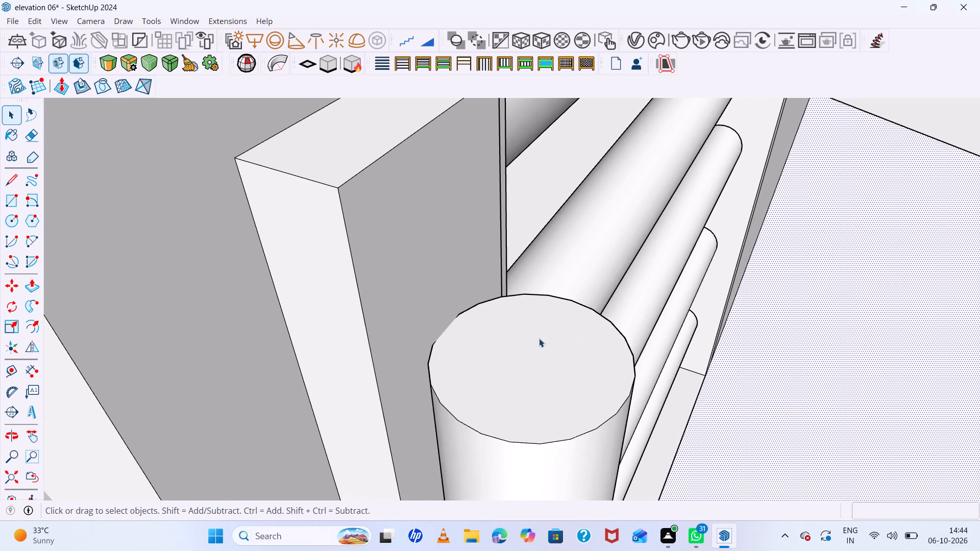
left_click(531, 342)
key("m")
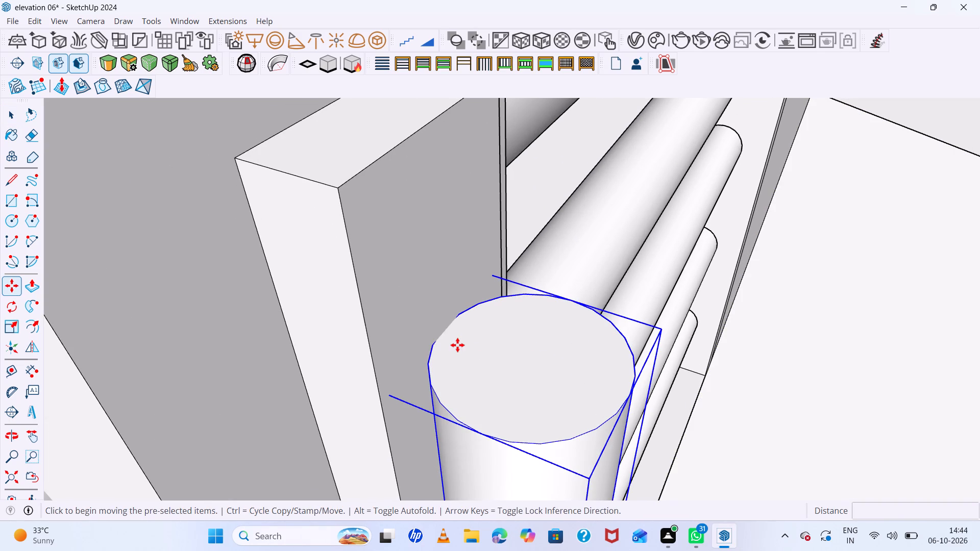
left_click(451, 332)
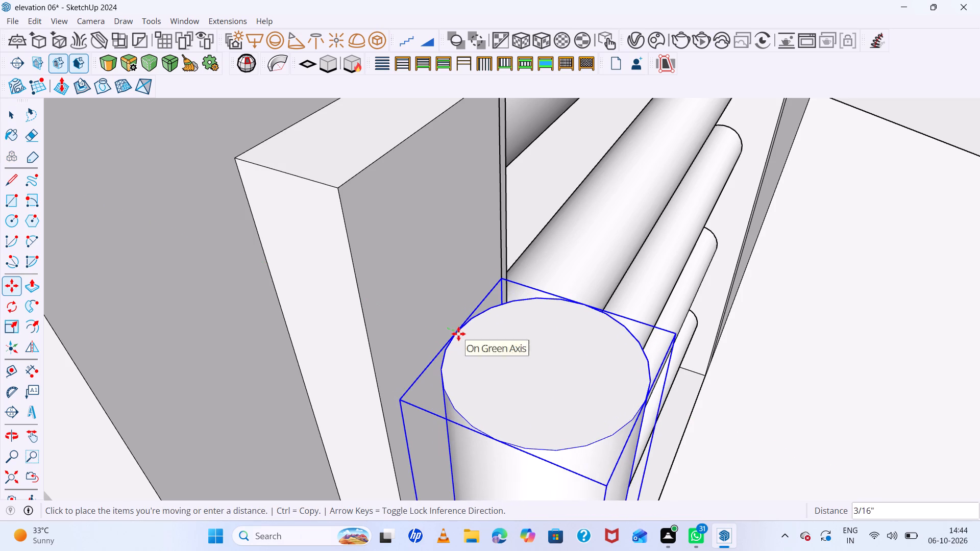
left_click(454, 334)
Move the rod handle slightly further out from the post, using its upper bounding-box corner as the base point.
scroll(475, 339, "down", 13)
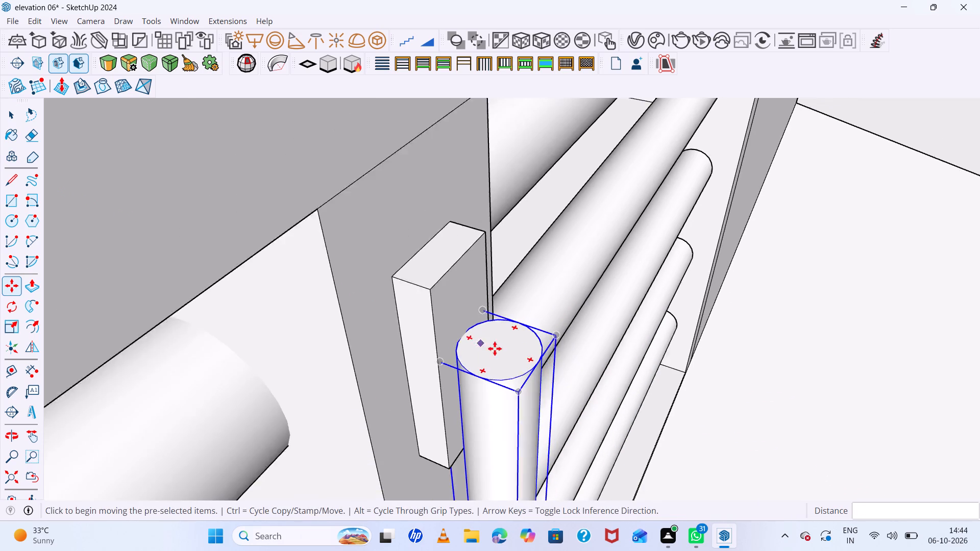
middle_click_drag(546, 355, 349, 303)
scroll(360, 304, "up", 1)
scroll(474, 323, "down", 13)
scroll(504, 331, "up", 7)
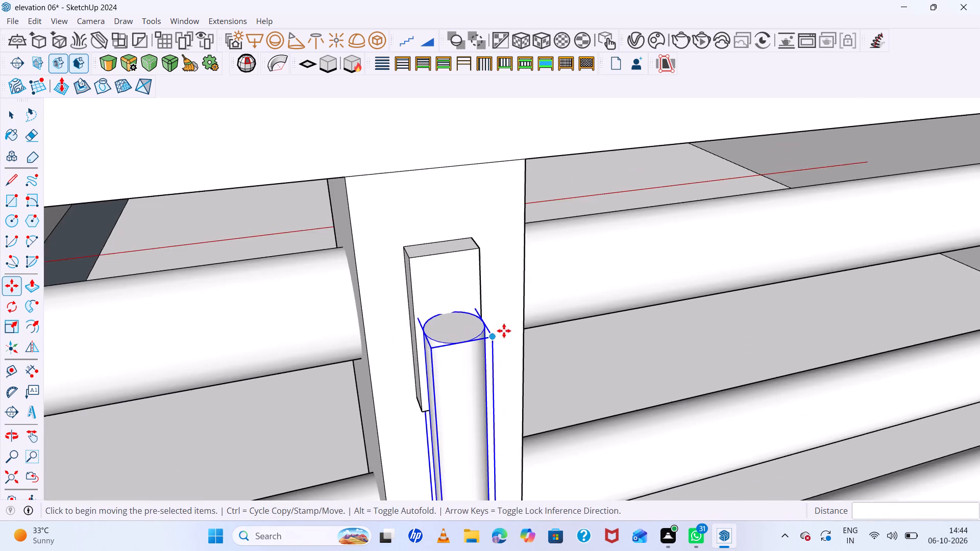
middle_click_drag(499, 332, 349, 370)
scroll(448, 310, "up", 7)
scroll(496, 302, "up", 7)
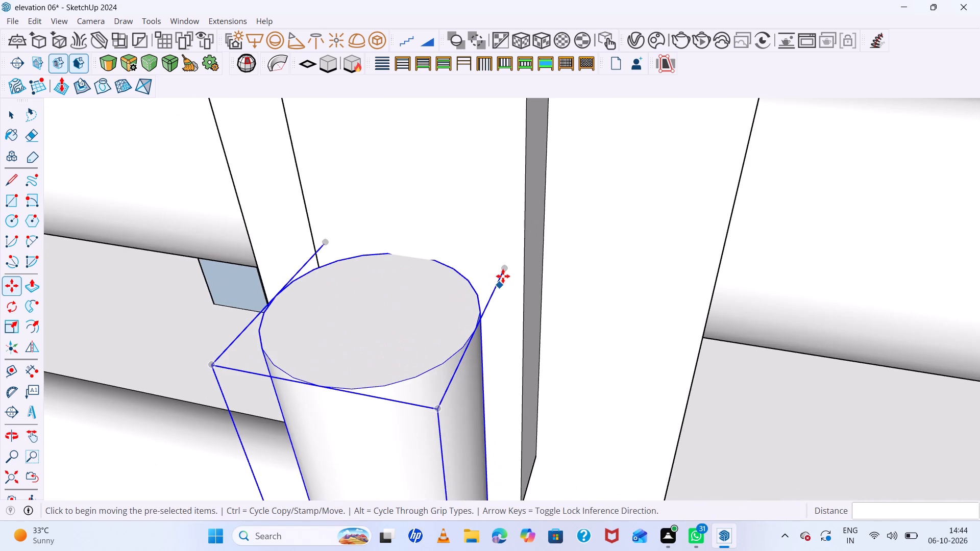
double_click(505, 268)
left_click(501, 273)
Examine the rod handle's fit against its two blocks from below, above and the side, with the rod deselected.
scroll(517, 273, "down", 13)
scroll(522, 279, "down", 8)
scroll(522, 280, "down", 15)
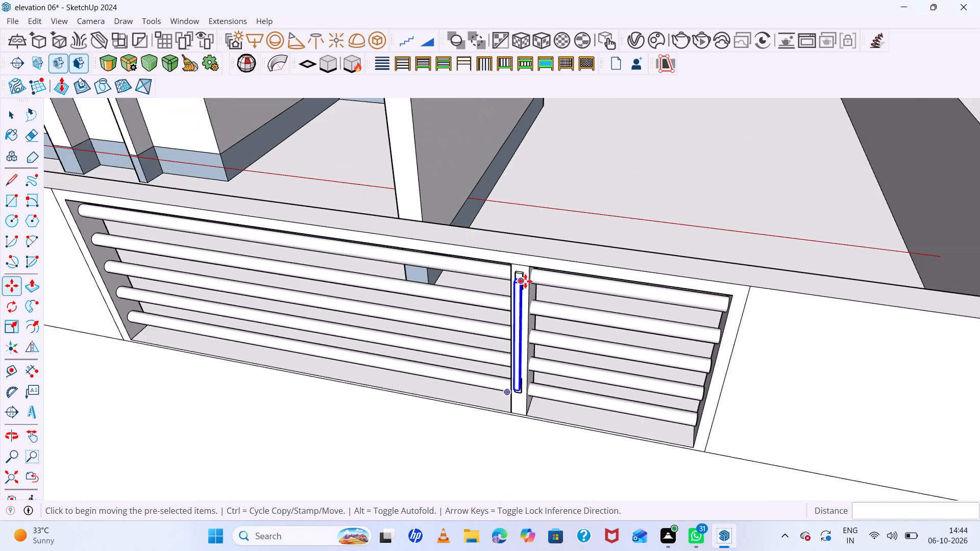
scroll(526, 284, "down", 14)
scroll(547, 322, "up", 19)
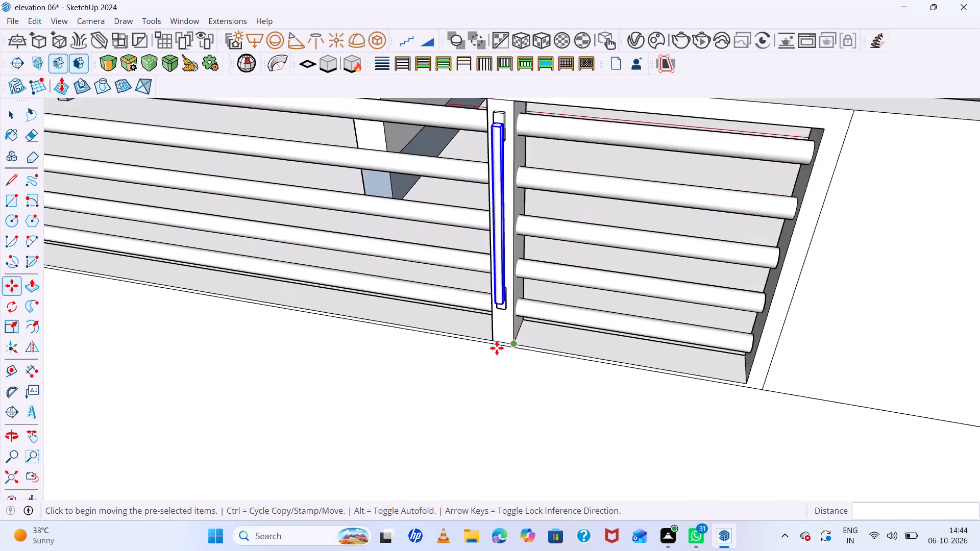
middle_click_drag(584, 343, 443, 153)
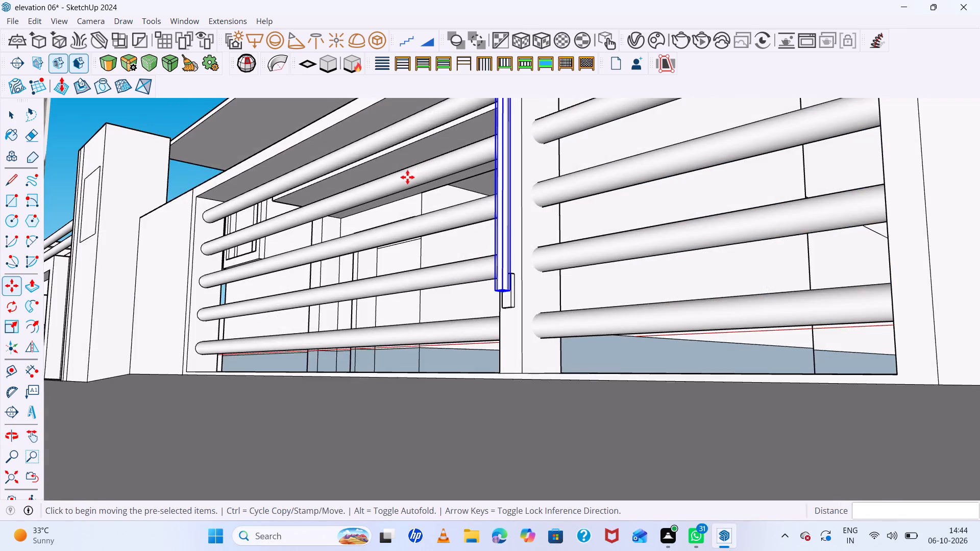
scroll(409, 177, "down", 16)
middle_click_drag(509, 238, 634, 322)
left_click(704, 415)
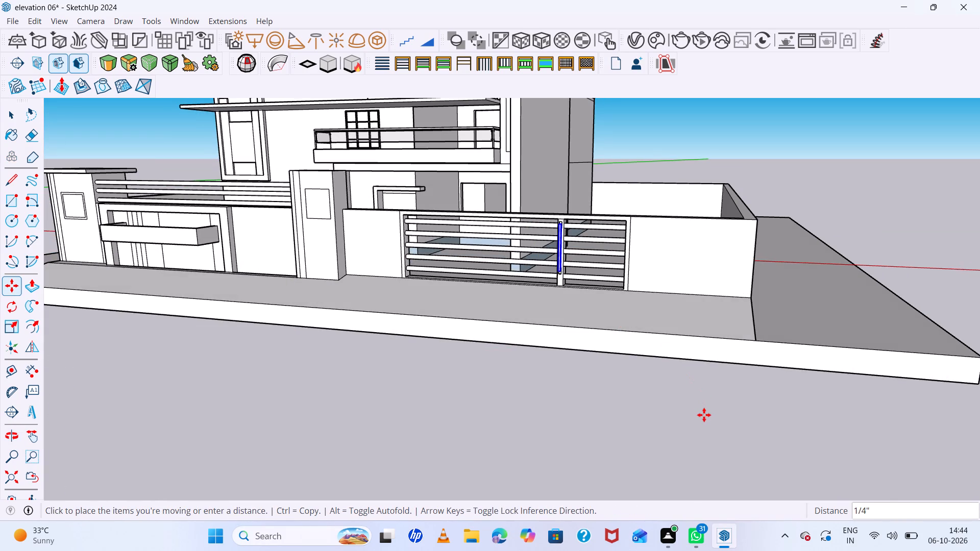
key("space")
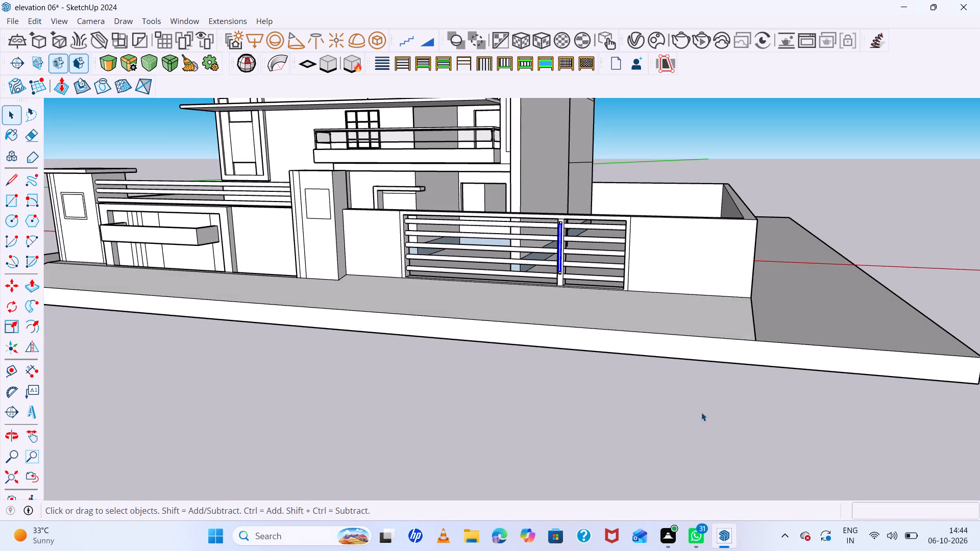
left_click(885, 197)
scroll(552, 228, "up", 8)
scroll(605, 249, "up", 5)
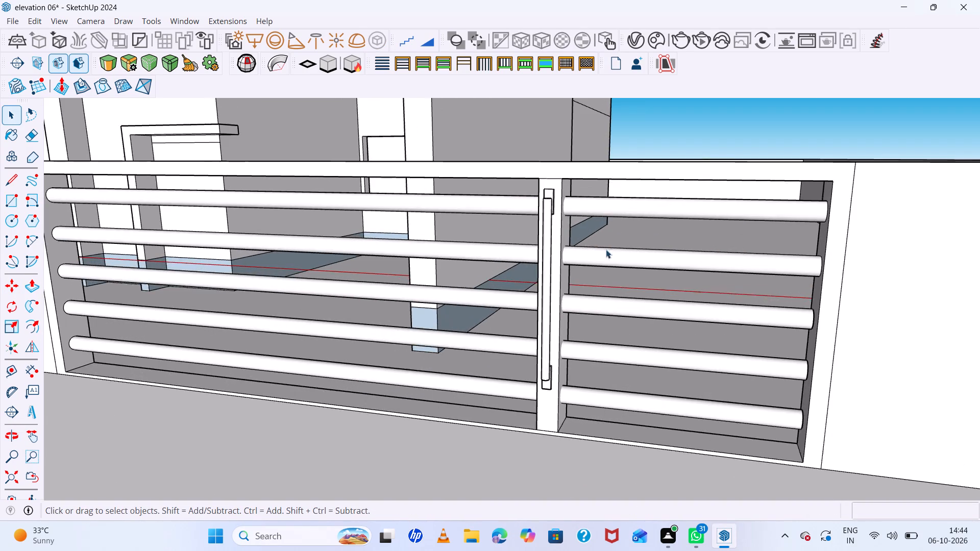
middle_click_drag(551, 237, 724, 487)
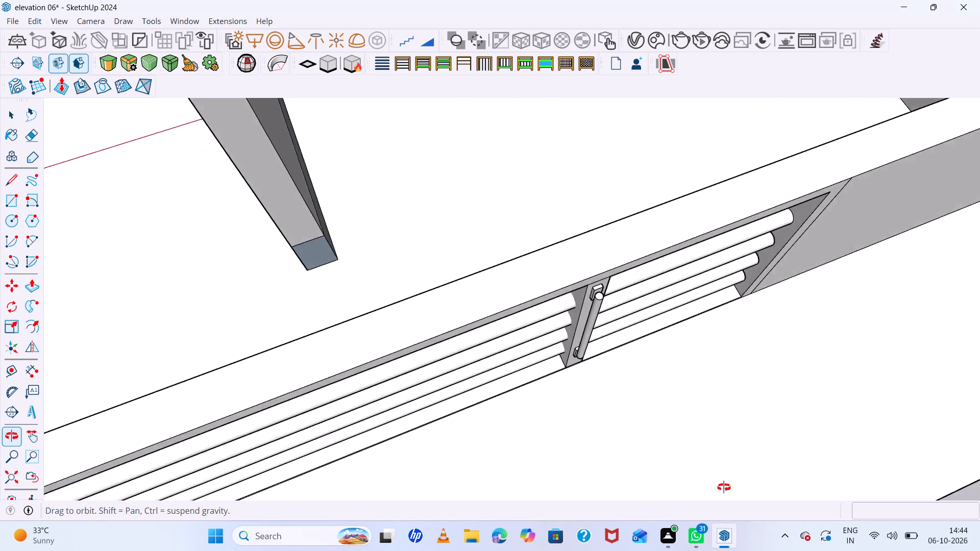
middle_click_drag(724, 487, 261, 207)
scroll(261, 275, "up", 2)
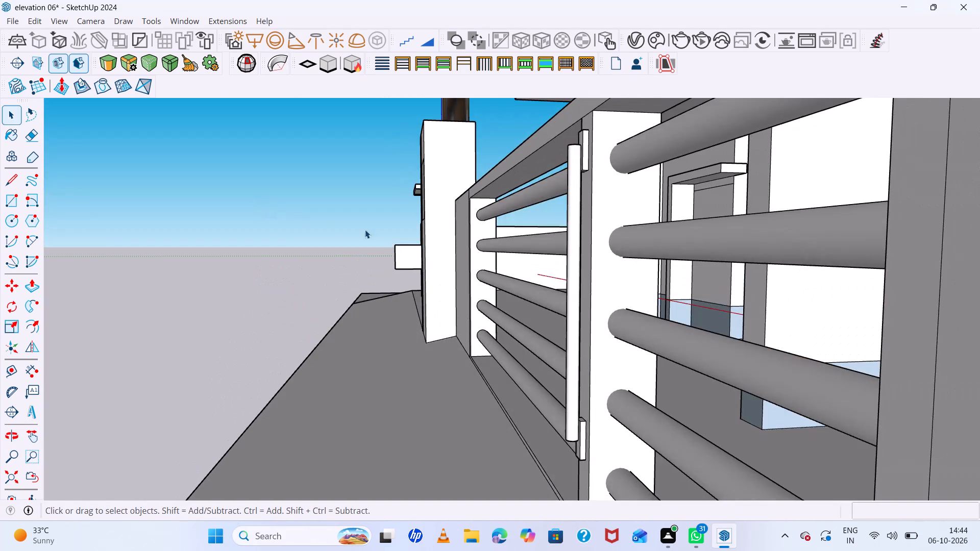
scroll(650, 266, "down", 9)
scroll(694, 276, "down", 8)
middle_click_drag(694, 284, 859, 333)
scroll(762, 267, "up", 12)
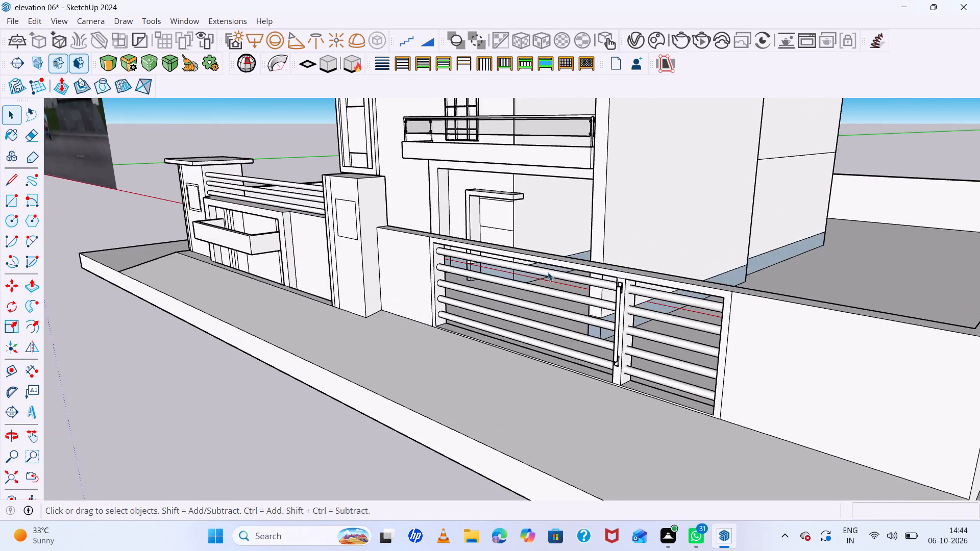
scroll(548, 272, "up", 3)
middle_click_drag(686, 344, 865, 353)
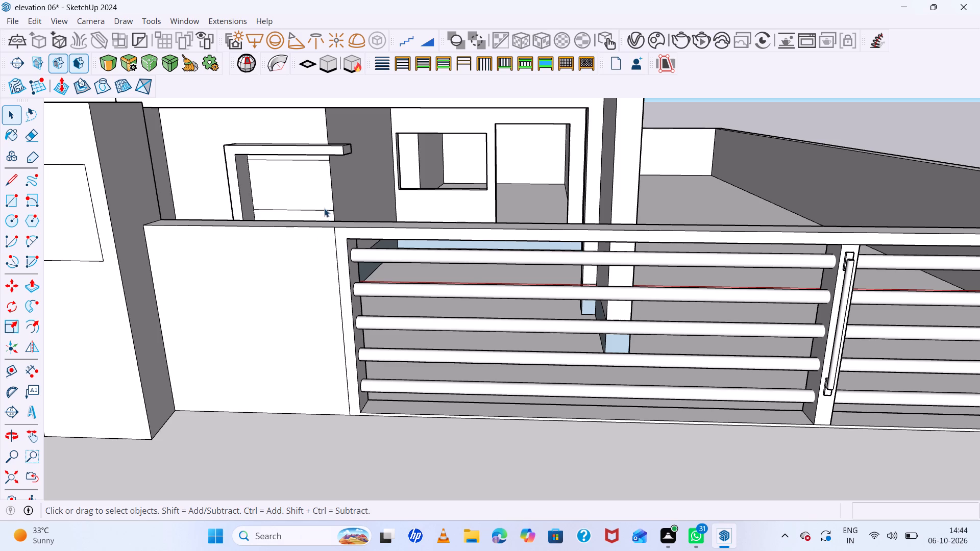
Examine the gate, boundary wall and house front, and compare them with the reference photo's wall and pillars.
scroll(463, 268, "up", 5)
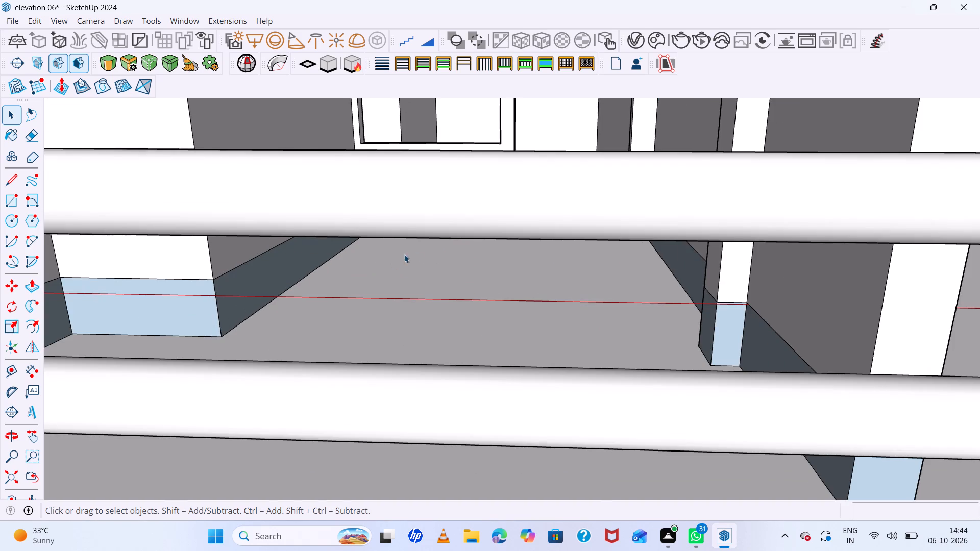
scroll(478, 240, "down", 8)
middle_click_drag(549, 257, 497, 257)
scroll(440, 238, "down", 14)
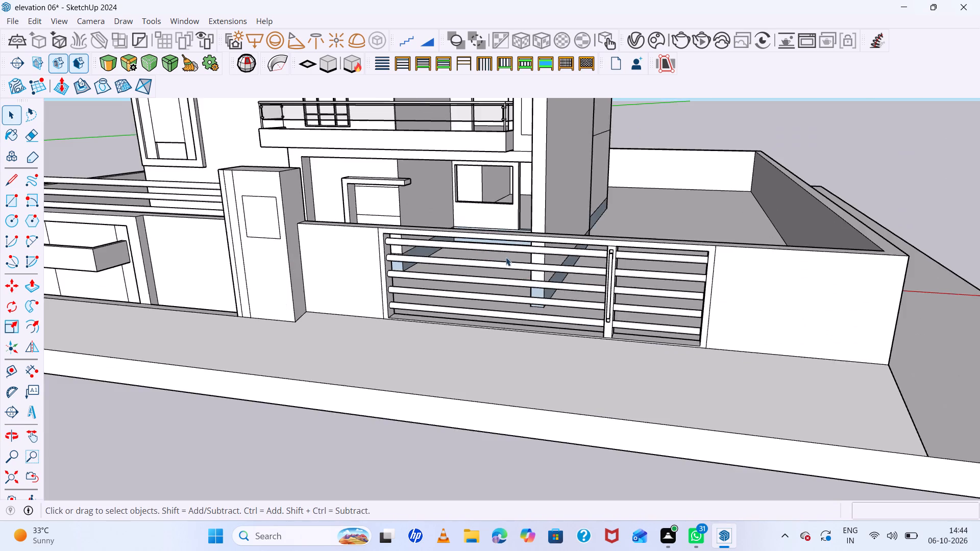
middle_click_drag(522, 265, 451, 295)
scroll(587, 260, "down", 6)
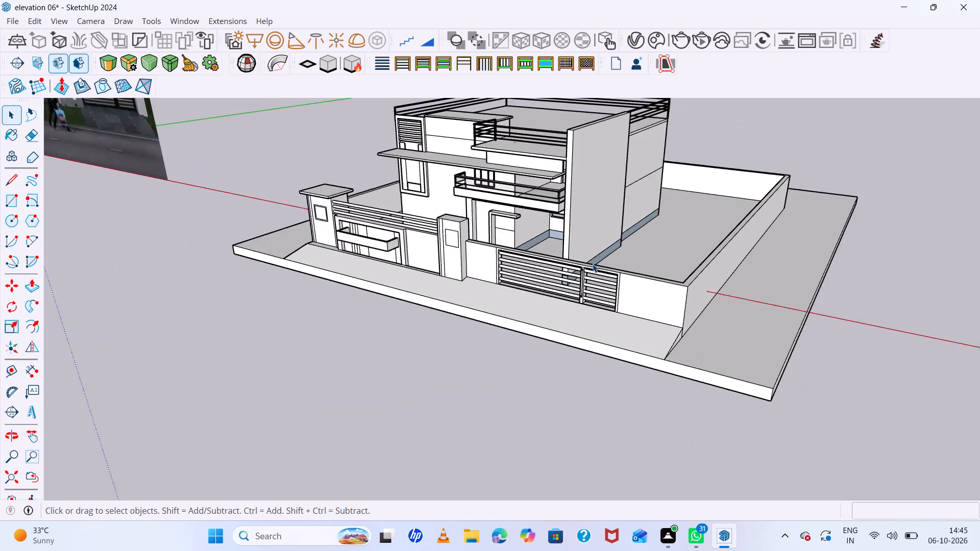
scroll(593, 264, "down", 10)
scroll(554, 190, "up", 7)
middle_click_drag(564, 227, 697, 160)
scroll(716, 352, "up", 6)
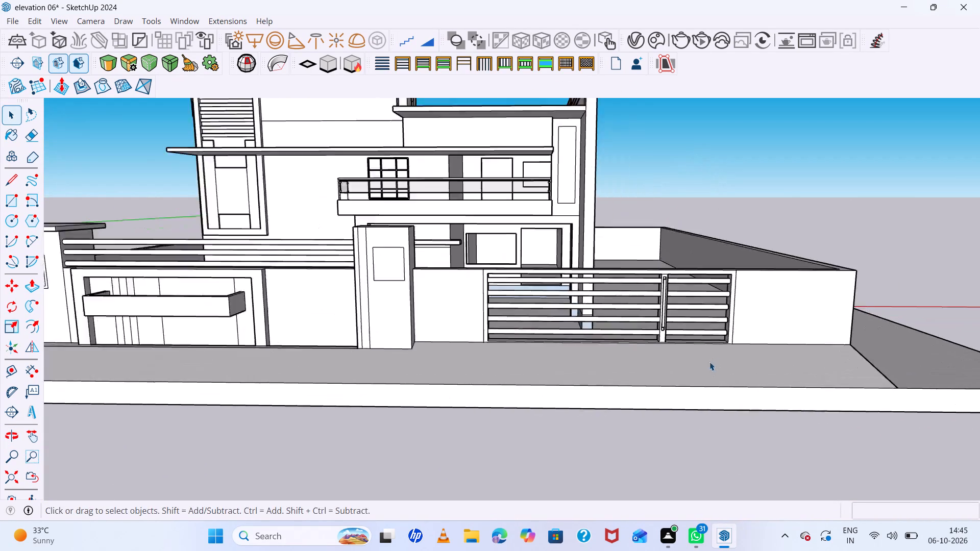
scroll(709, 362, "up", 1)
middle_click_drag(651, 332, 716, 330)
scroll(482, 303, "down", 8)
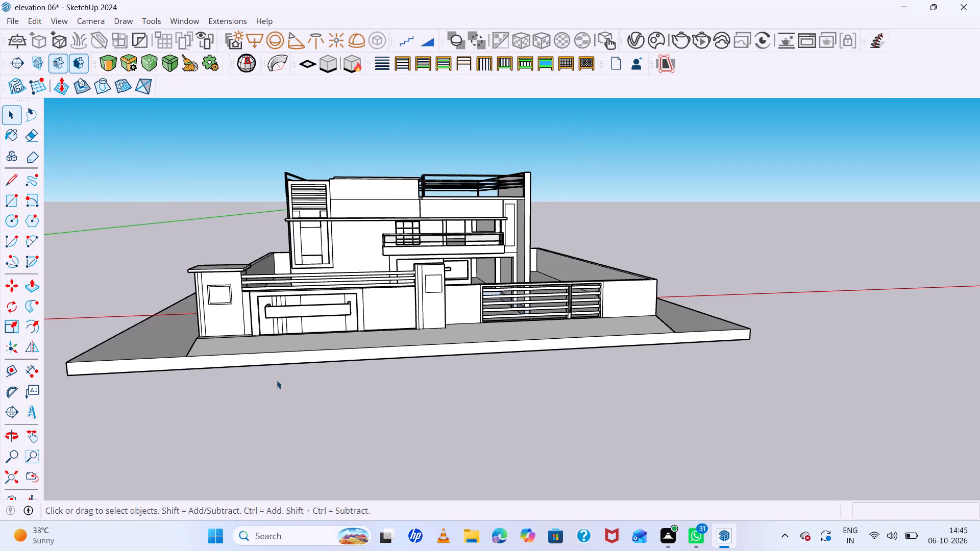
scroll(364, 387, "down", 20)
scroll(364, 387, "down", 2)
scroll(253, 313, "up", 7)
scroll(351, 342, "up", 5)
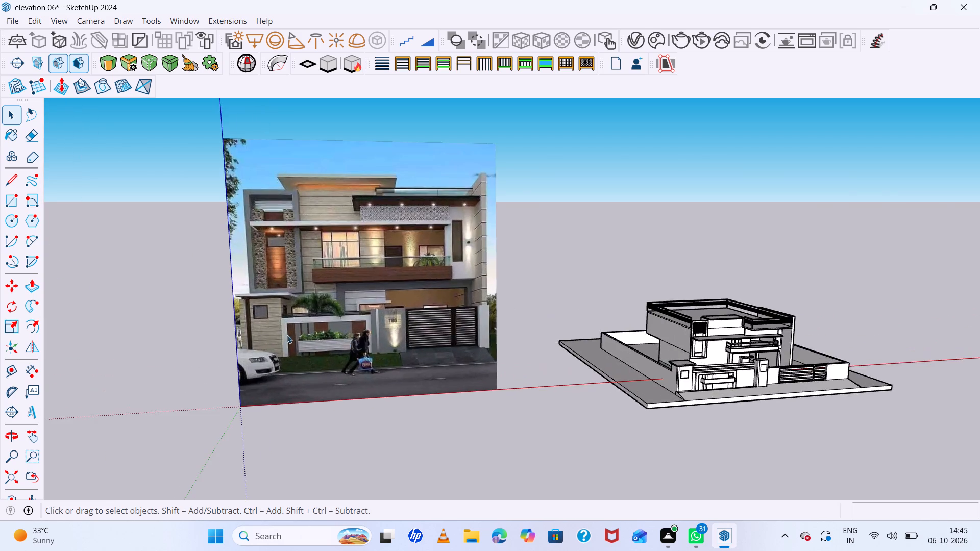
scroll(278, 334, "up", 7)
scroll(226, 317, "up", 6)
middle_click_drag(234, 320, 210, 327)
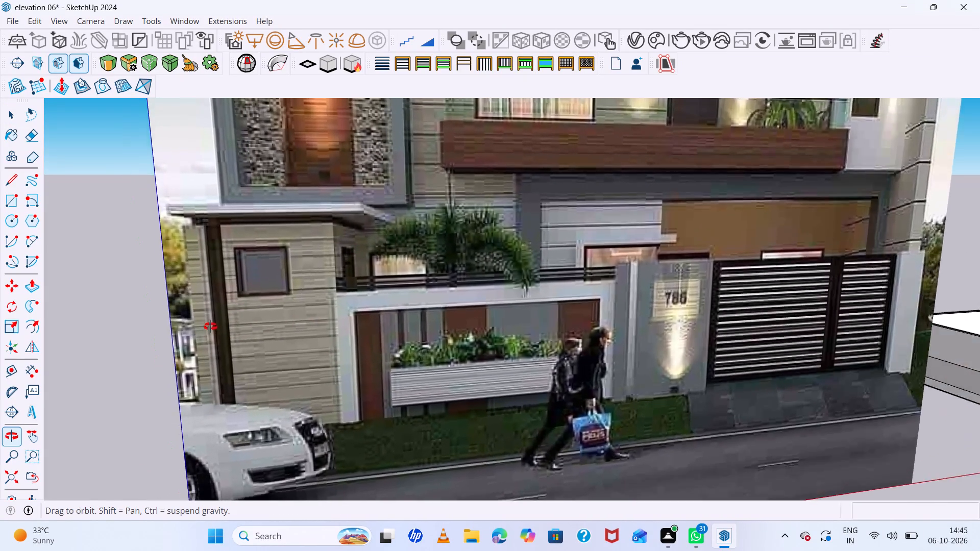
middle_click_drag(210, 327, 206, 326)
scroll(180, 296, "down", 9)
scroll(241, 277, "down", 6)
scroll(604, 360, "up", 8)
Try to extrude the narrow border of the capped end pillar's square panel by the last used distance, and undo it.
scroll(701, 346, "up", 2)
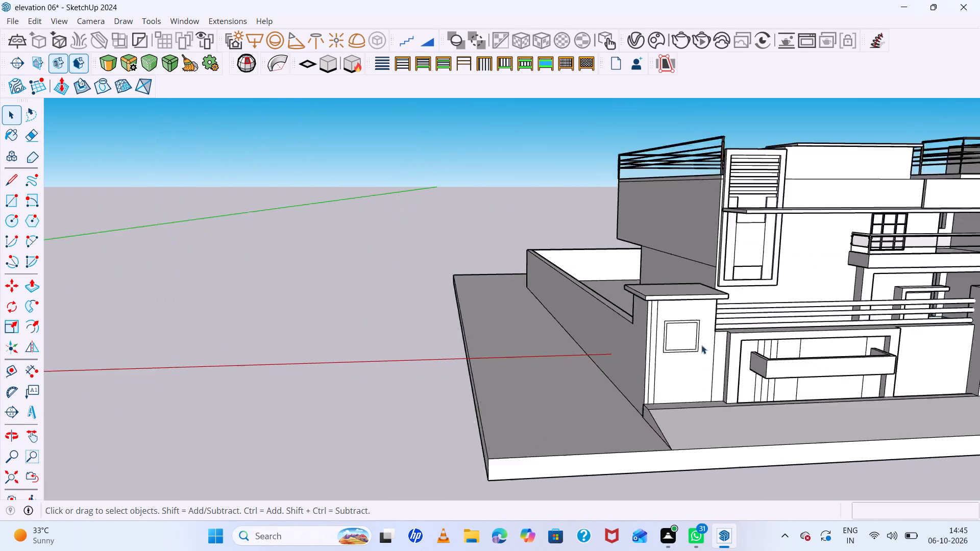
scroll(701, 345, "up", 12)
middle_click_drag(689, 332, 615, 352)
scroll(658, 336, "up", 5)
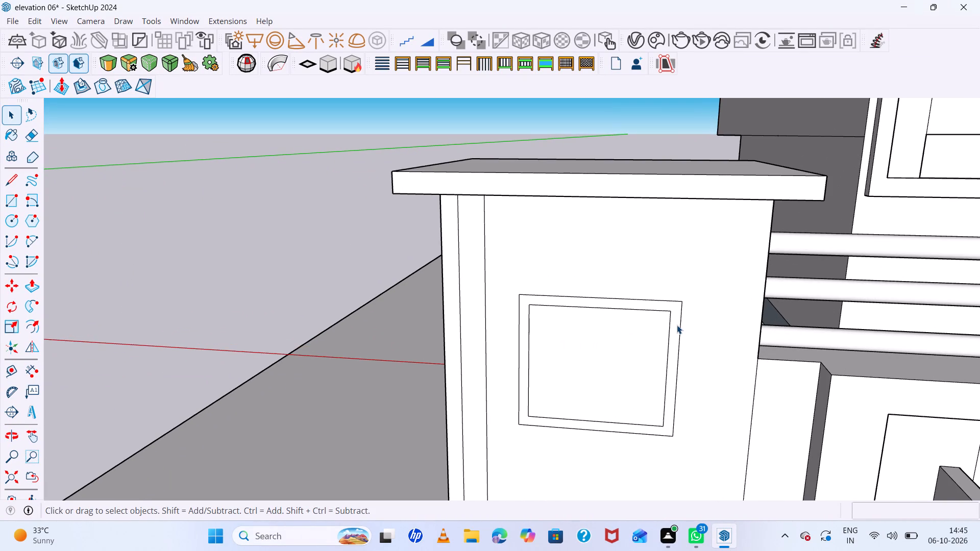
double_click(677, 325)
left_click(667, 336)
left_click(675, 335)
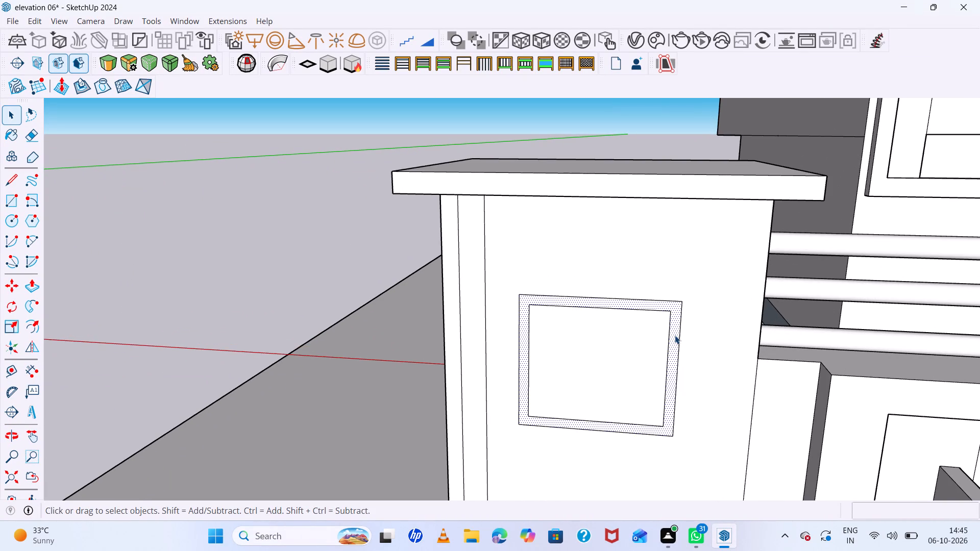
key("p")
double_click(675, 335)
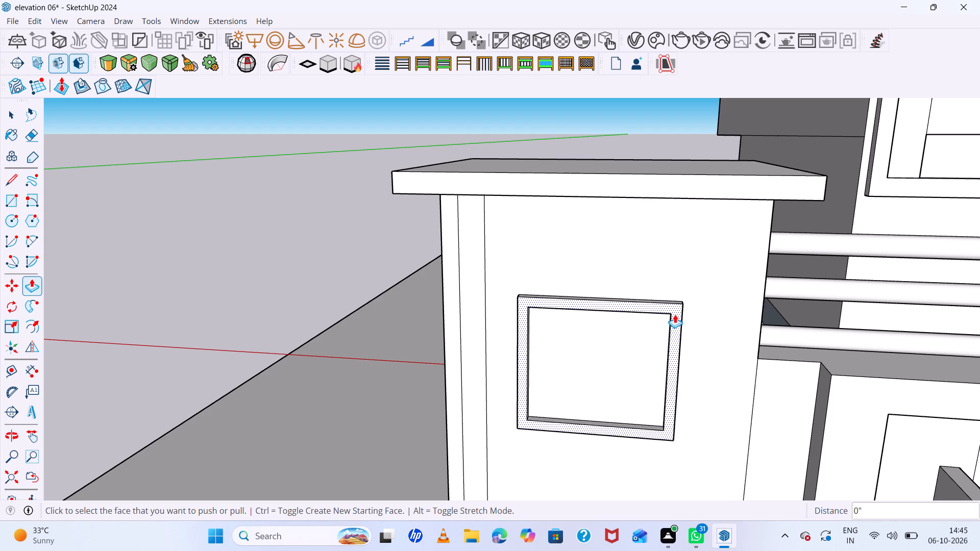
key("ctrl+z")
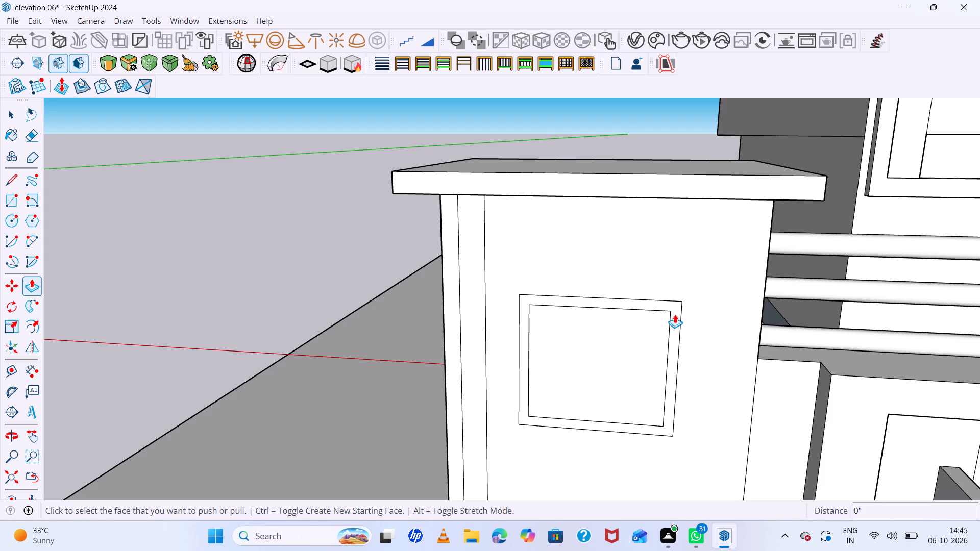
Push the narrow border around the capped end pillar's square panel 1" into the pillar.
left_click(676, 312)
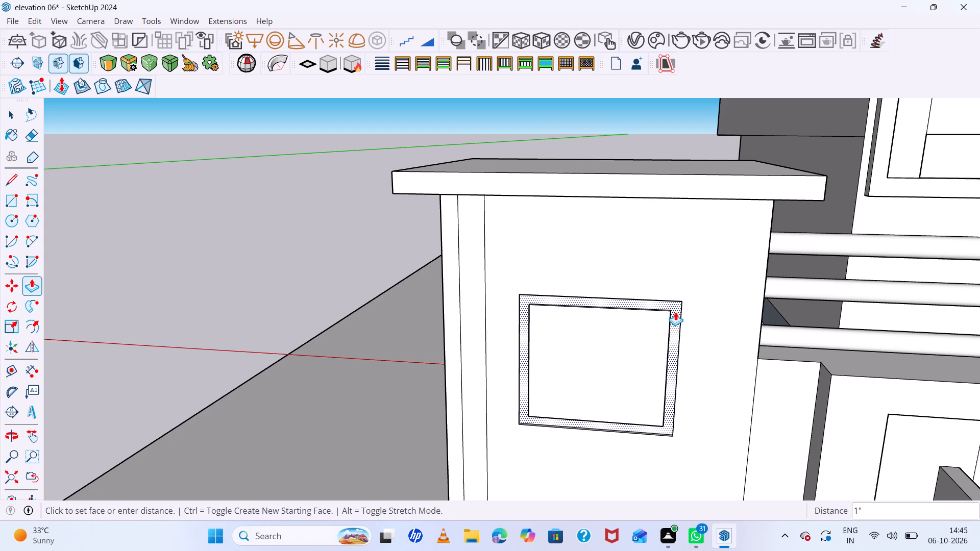
left_click(675, 312)
middle_click_drag(678, 372, 540, 291)
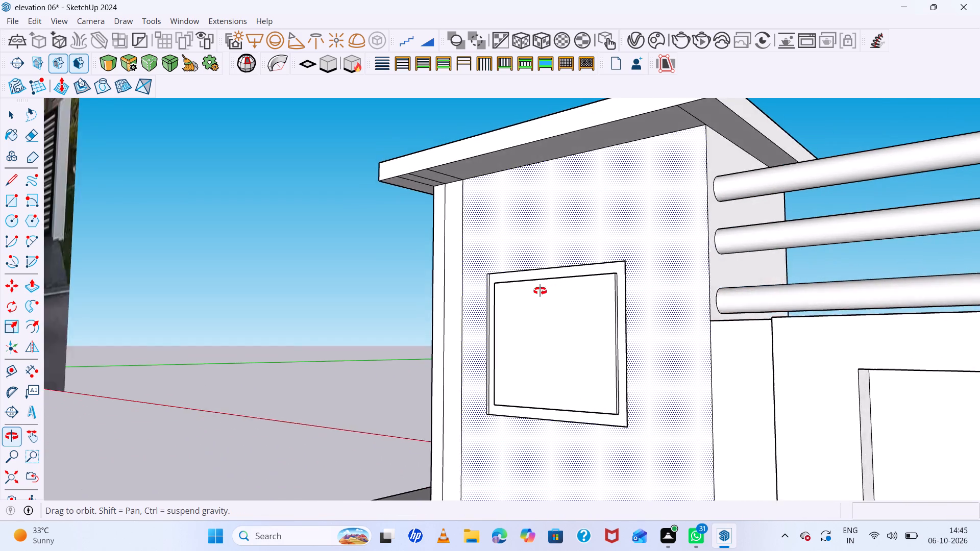
middle_click_drag(540, 291, 538, 292)
scroll(538, 292, "up", 1)
scroll(537, 290, "down", 7)
middle_click_drag(556, 332, 688, 367)
scroll(688, 366, "up", 1)
key("space")
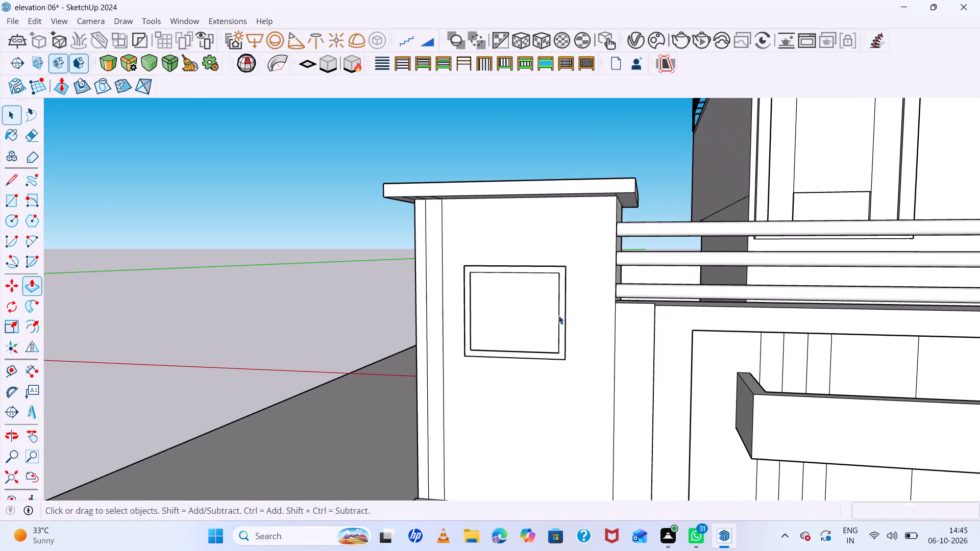
Examine the pillar's square panel and the whole front elevation against the reference photo.
scroll(536, 309, "down", 14)
scroll(517, 306, "down", 15)
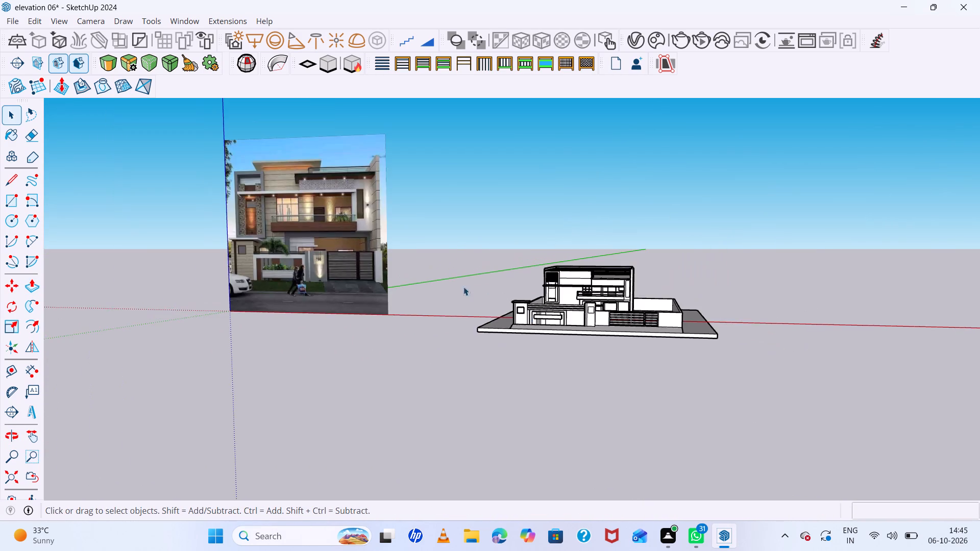
scroll(325, 267, "up", 7)
scroll(204, 241, "up", 6)
scroll(223, 245, "down", 12)
scroll(602, 343, "up", 20)
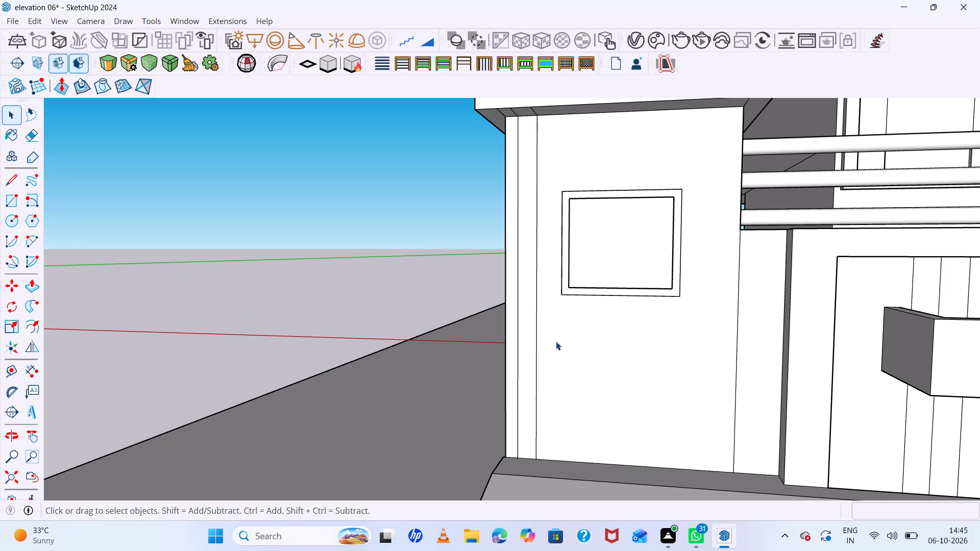
scroll(391, 294, "down", 8)
middle_click_drag(723, 370, 576, 435)
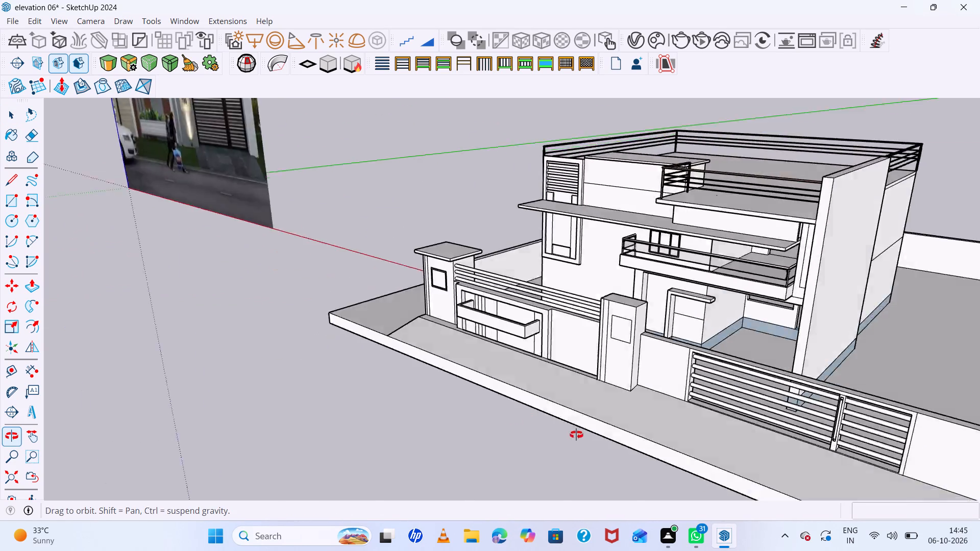
middle_click_drag(576, 435, 842, 329)
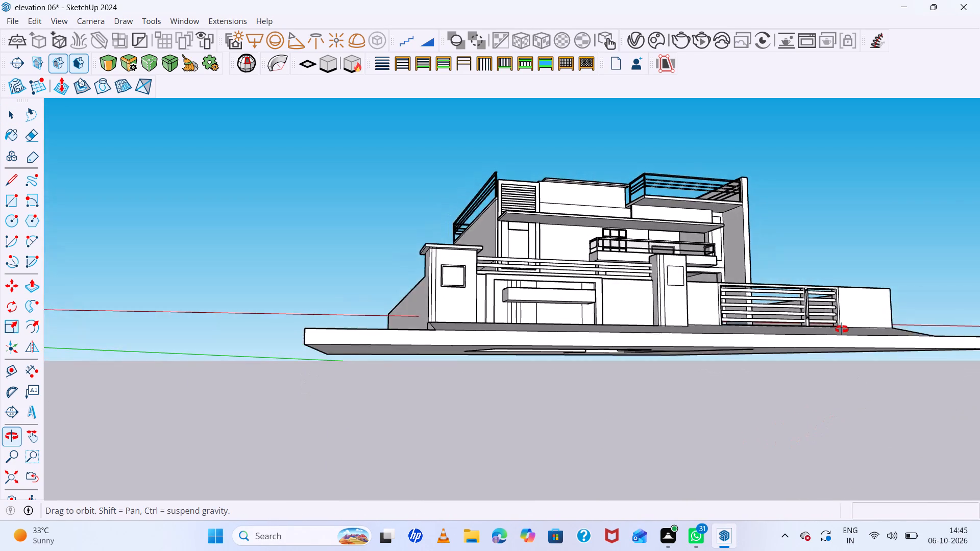
Paint the capped end pillar's front face with Cladding Siding Tan from the Brick, Cladding and Siding materials.
middle_click_drag(842, 329, 814, 329)
scroll(477, 271, "up", 8)
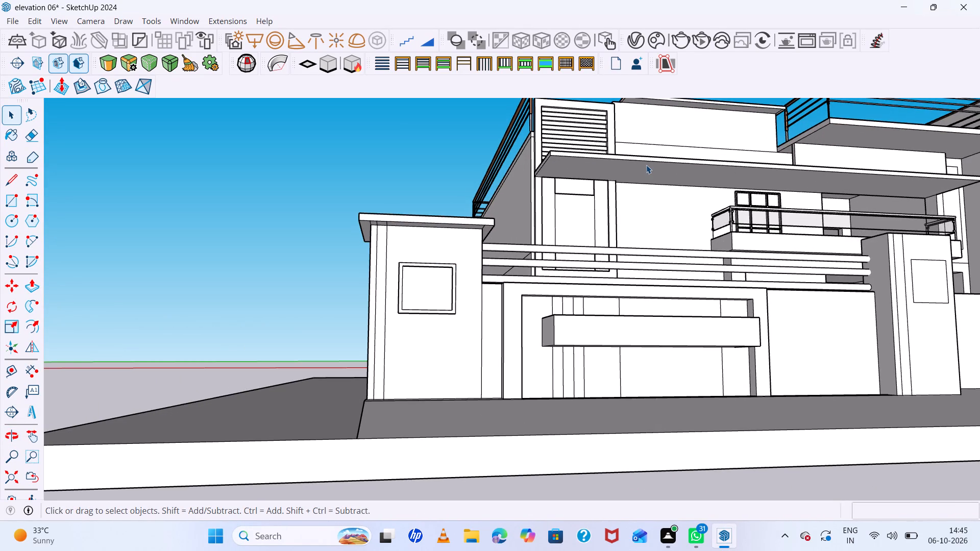
left_click(646, 165)
key("b")
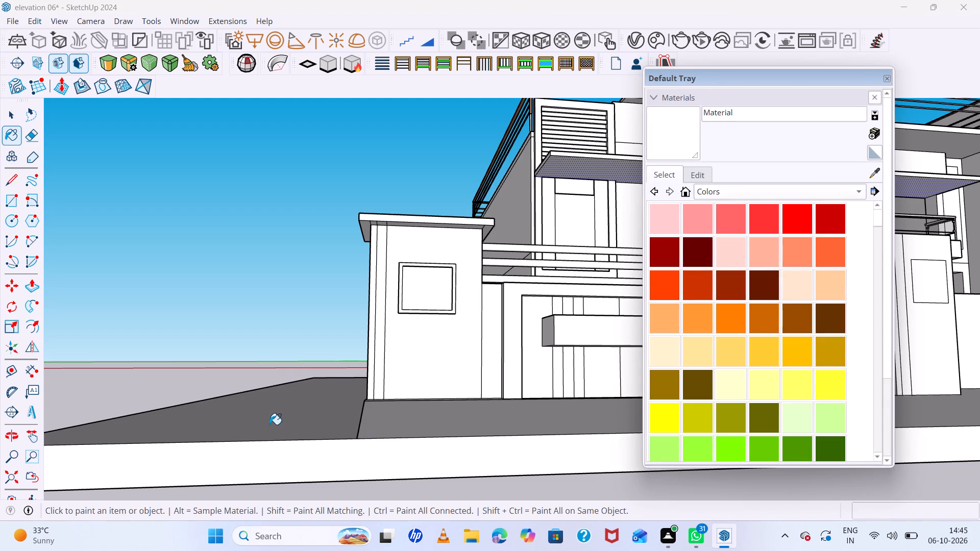
left_click(770, 190)
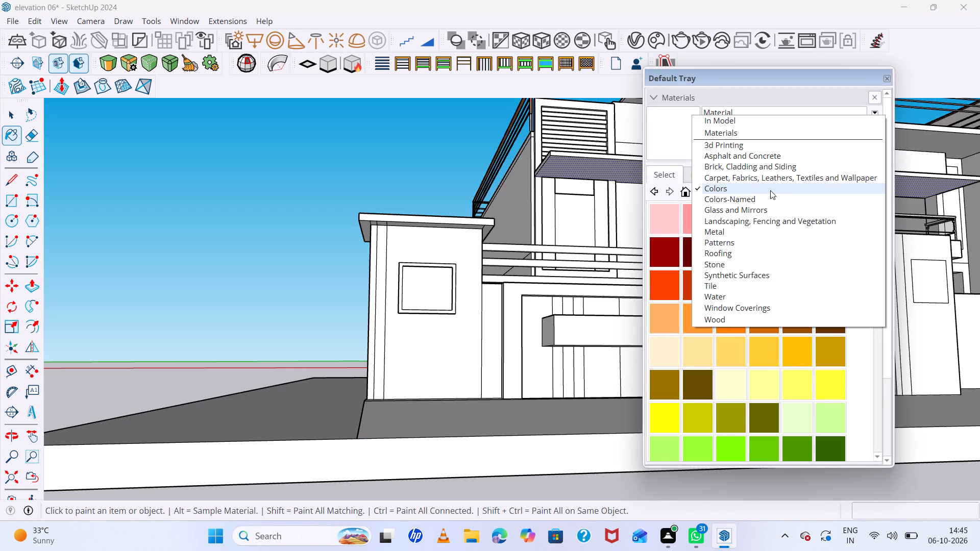
left_click(753, 171)
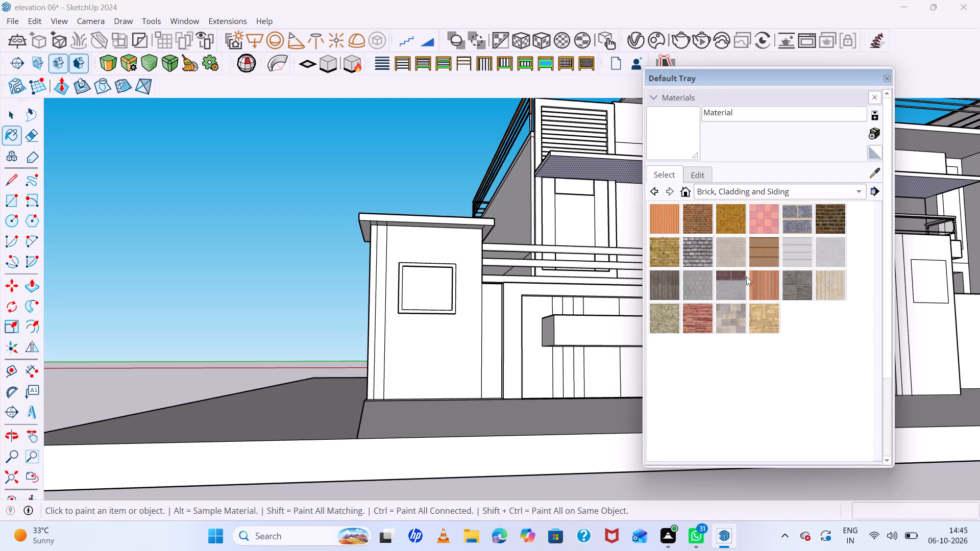
scroll(511, 306, "down", 20)
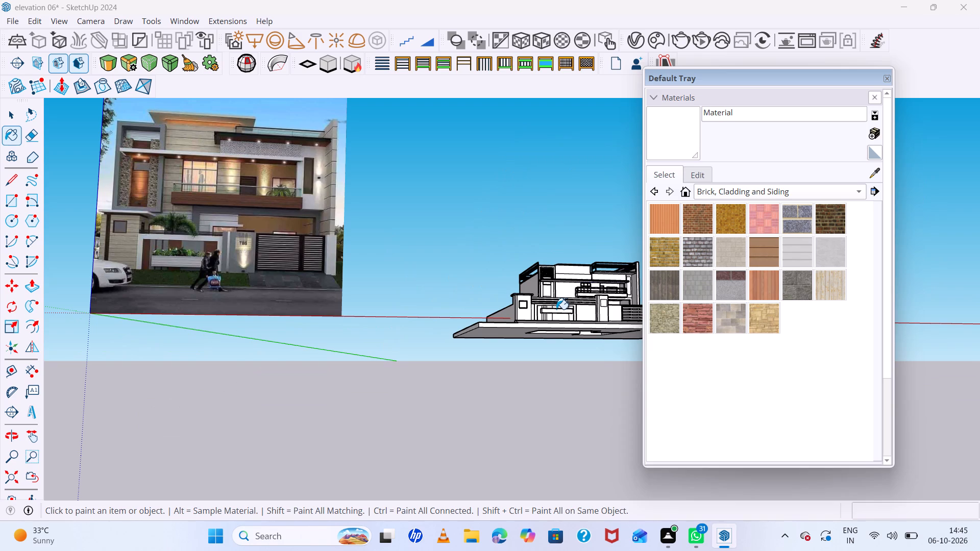
scroll(804, 260, "up", 5)
left_click(766, 254)
scroll(586, 288, "up", 7)
scroll(494, 302, "up", 6)
scroll(445, 342, "up", 7)
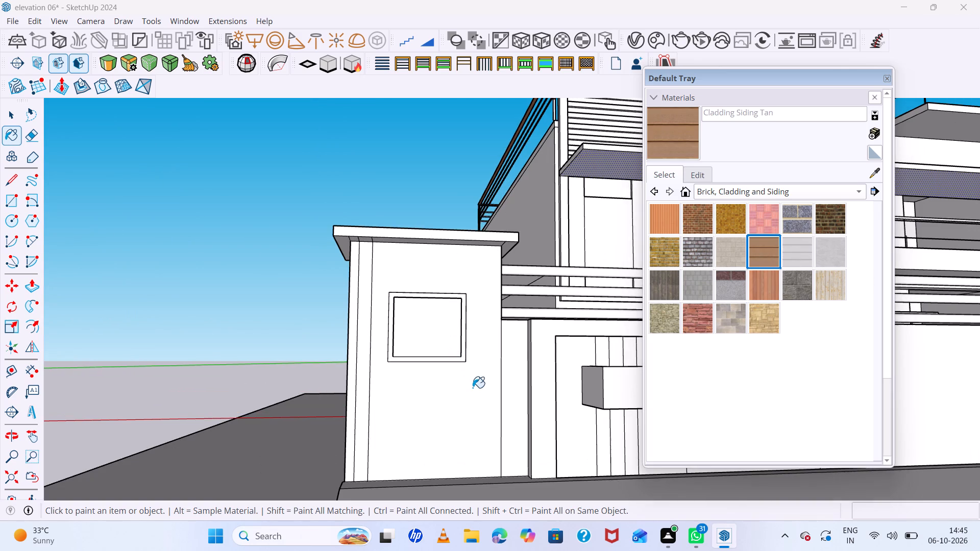
left_click(473, 388)
Paint the narrow strip at the capped end pillar's outer front edge with Cladding Siding Tan.
scroll(454, 360, "down", 6)
middle_click_drag(468, 392, 465, 436)
scroll(383, 333, "up", 7)
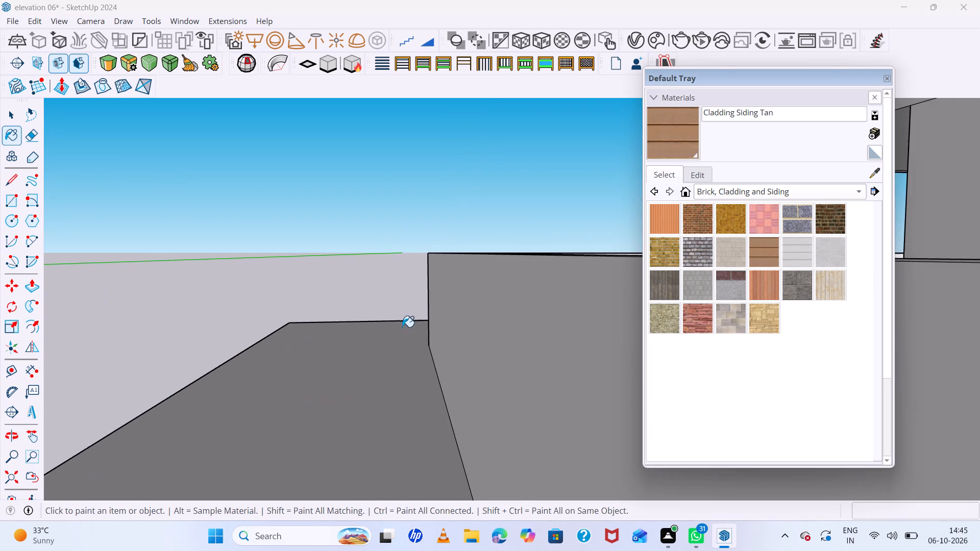
scroll(387, 299, "down", 7)
scroll(454, 305, "up", 6)
left_click(423, 260)
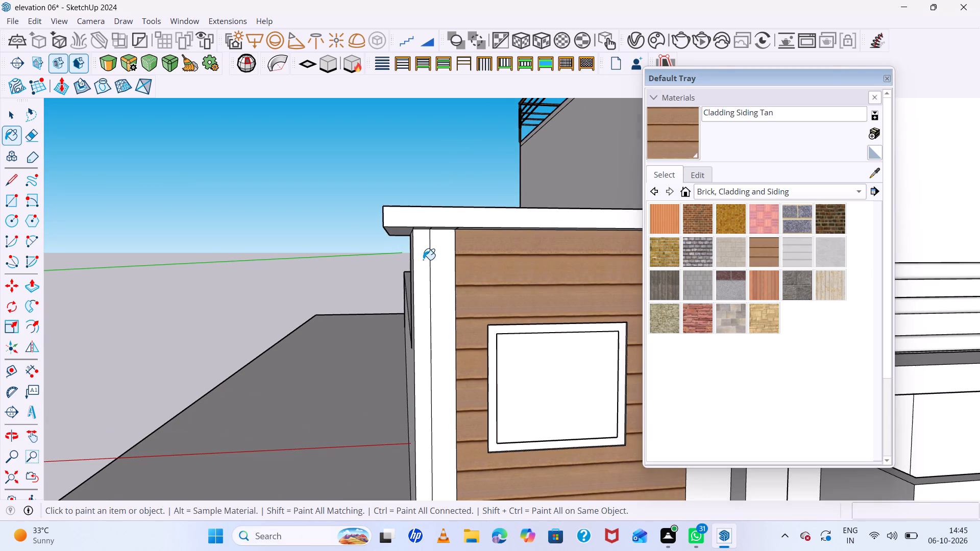
Create a new material from the Cladding Siding Tan texture with its colour set to RGB 168, 147, 110.
scroll(414, 272, "down", 14)
middle_click_drag(412, 343, 328, 354)
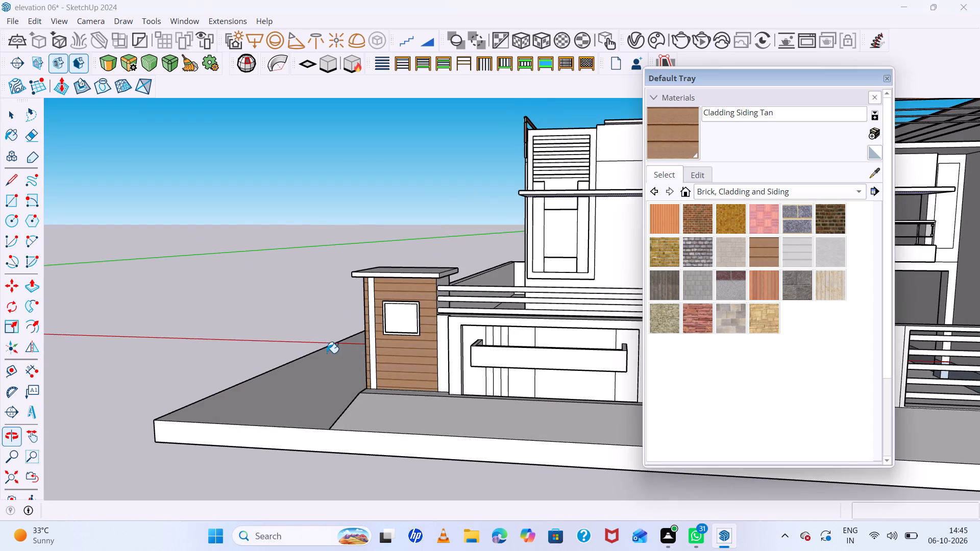
scroll(584, 264, "down", 16)
scroll(581, 259, "up", 7)
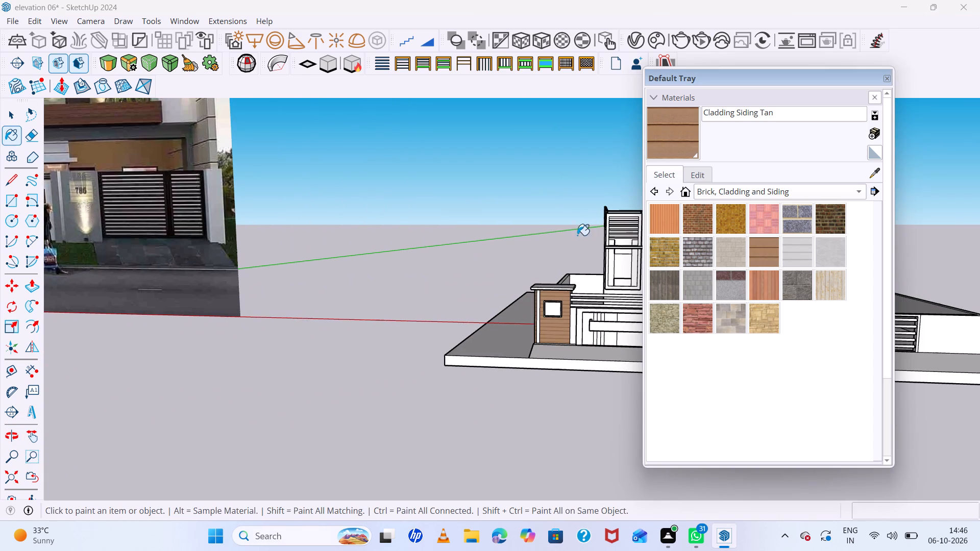
left_click(687, 125)
left_click(876, 133)
scroll(486, 205, "up", 4)
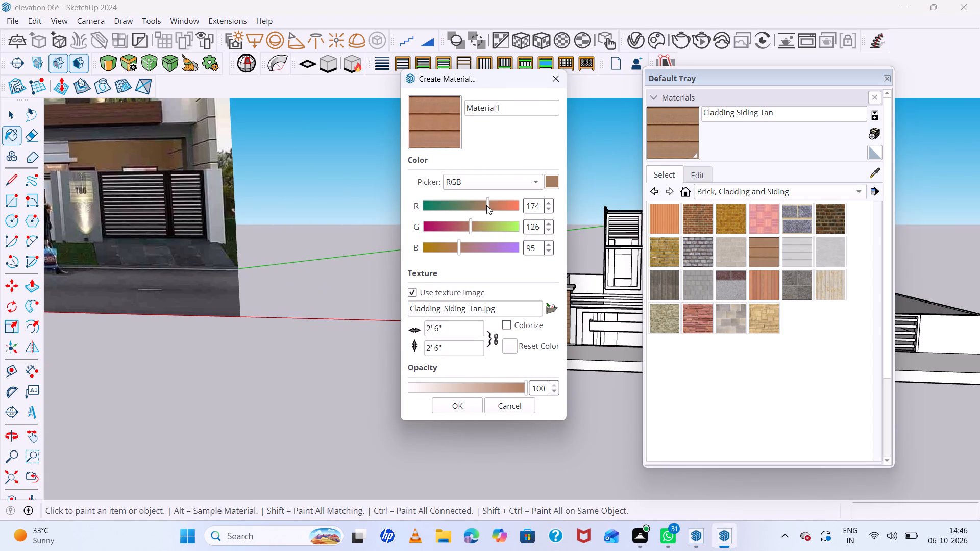
scroll(486, 205, "up", 5)
scroll(486, 205, "down", 7)
scroll(476, 231, "up", 5)
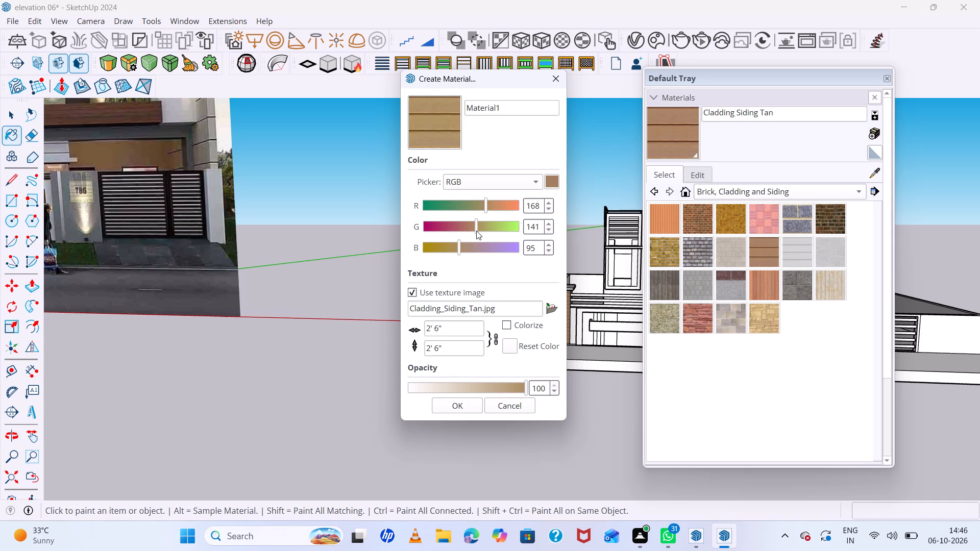
scroll(476, 231, "down", 1)
scroll(477, 229, "up", 4)
scroll(477, 229, "down", 1)
scroll(129, 230, "down", 6)
double_click(167, 234)
middle_click_drag(175, 243, 232, 245)
scroll(465, 247, "up", 7)
scroll(465, 247, "down", 2)
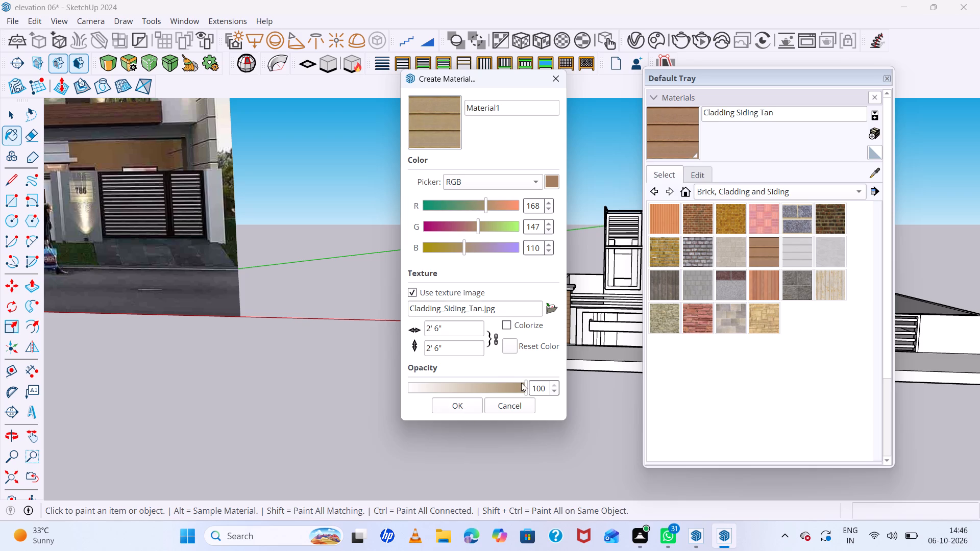
left_click(457, 407)
Repaint the capped end pillar's front face and narrow outer strip with the new beige cladding material.
scroll(565, 322, "up", 6)
left_click(556, 335)
middle_click_drag(560, 341, 634, 328)
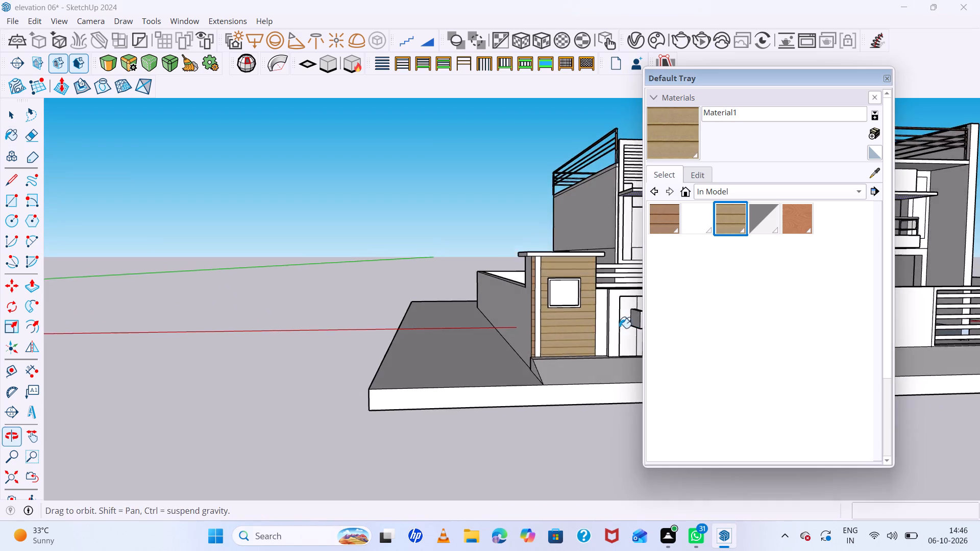
scroll(521, 337, "up", 8)
scroll(563, 327, "up", 7)
left_click(574, 316)
Compare the capped end pillar's beige cladding with the pillar in the reference photo.
scroll(402, 317, "down", 13)
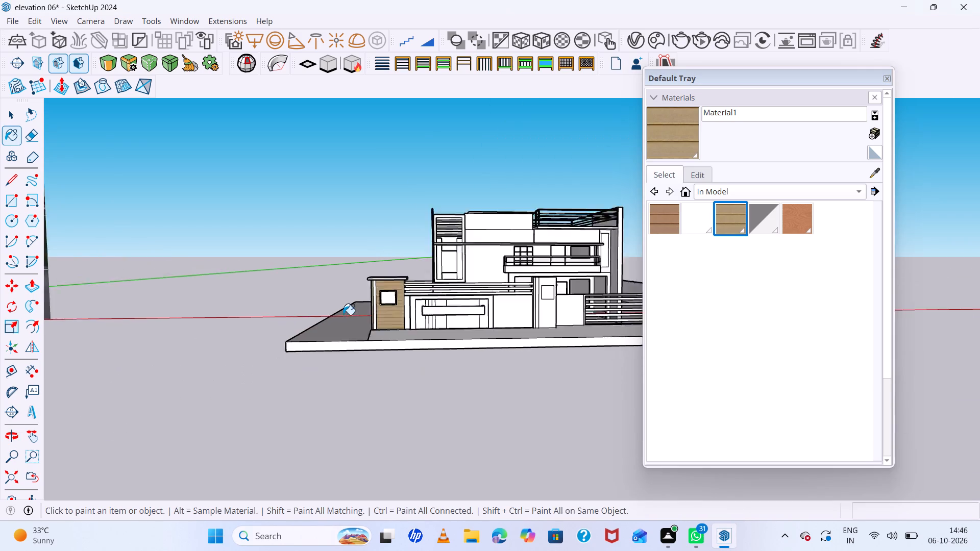
scroll(343, 315, "down", 2)
scroll(544, 335, "up", 5)
scroll(615, 332, "down", 16)
scroll(470, 298, "up", 6)
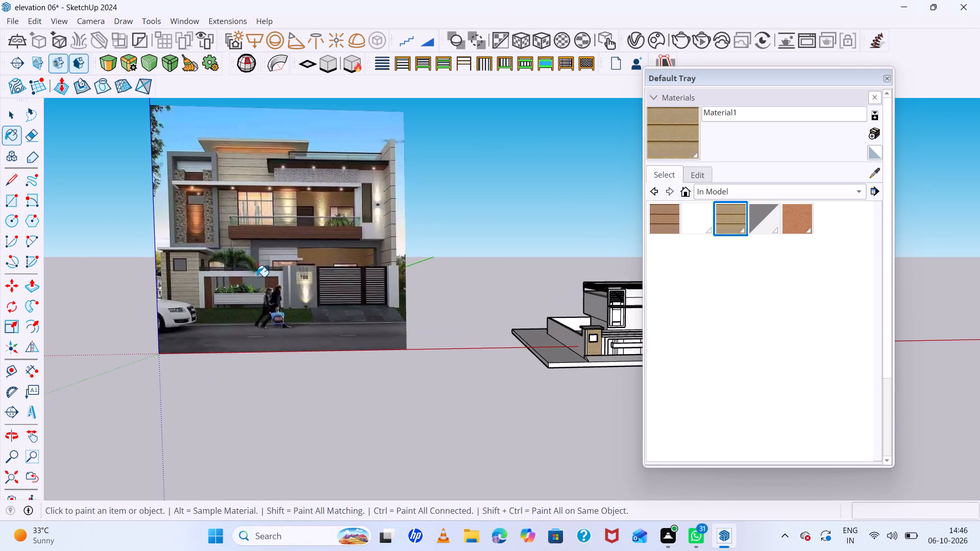
scroll(191, 273, "up", 9)
scroll(157, 265, "down", 16)
scroll(432, 298, "up", 4)
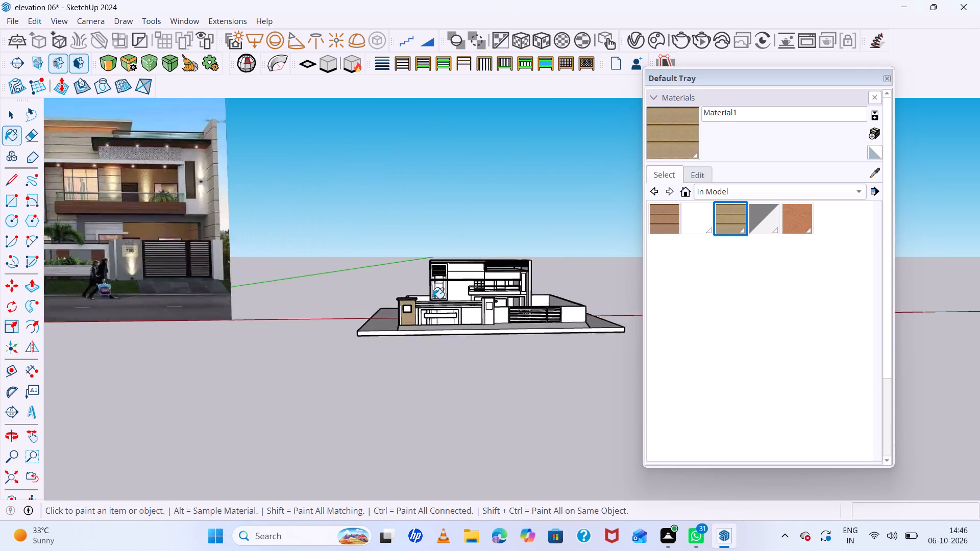
scroll(432, 298, "up", 19)
scroll(402, 325, "up", 6)
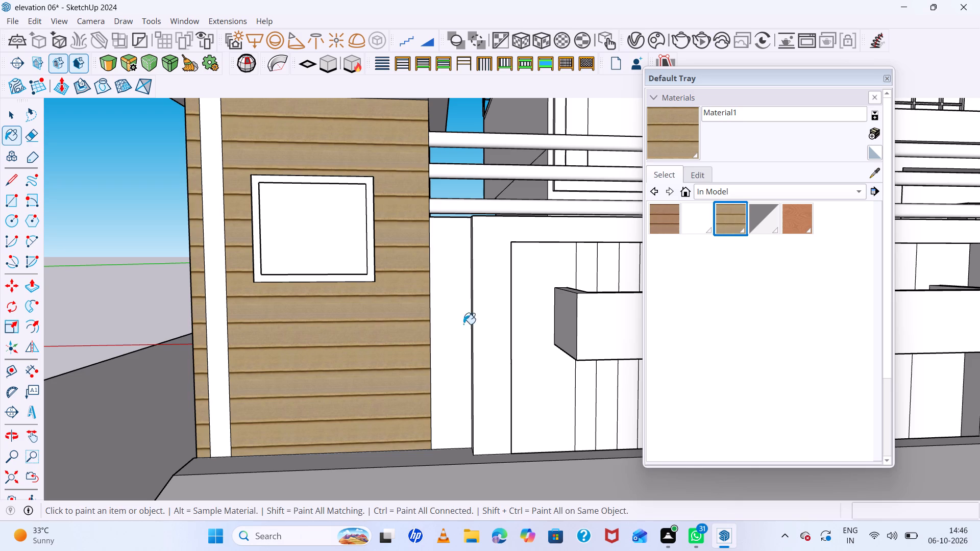
Delete Cladding Siding Tan, the two-tone grey material and Wood Veneer 02 from the model's materials, replacing used ones with the default material.
key("space")
right_click(680, 222)
right_click(670, 226)
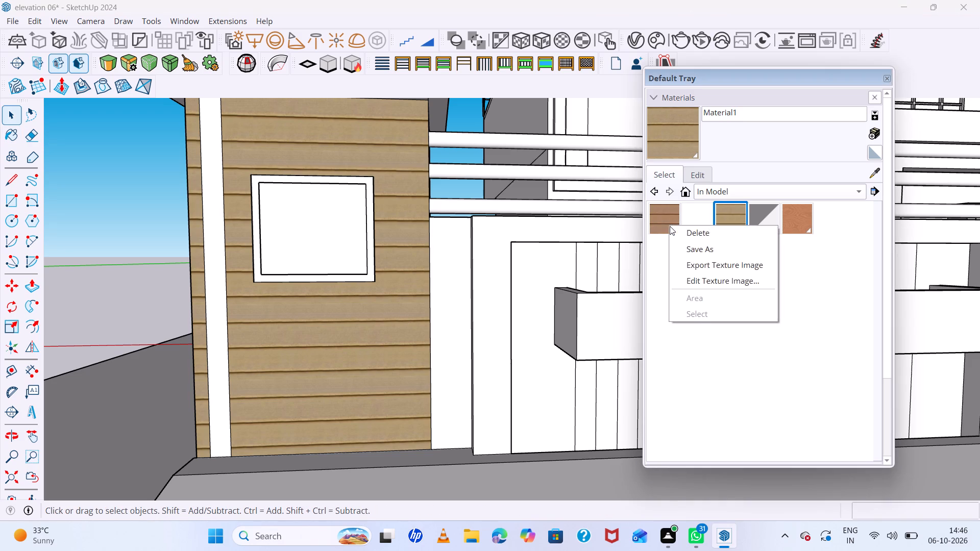
left_click(690, 236)
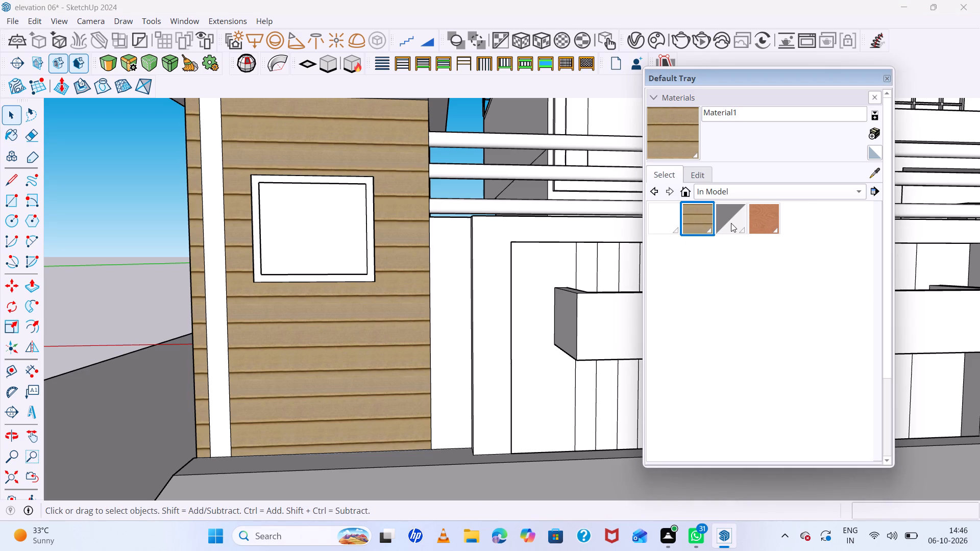
right_click(731, 223)
left_click(754, 232)
left_click(557, 277)
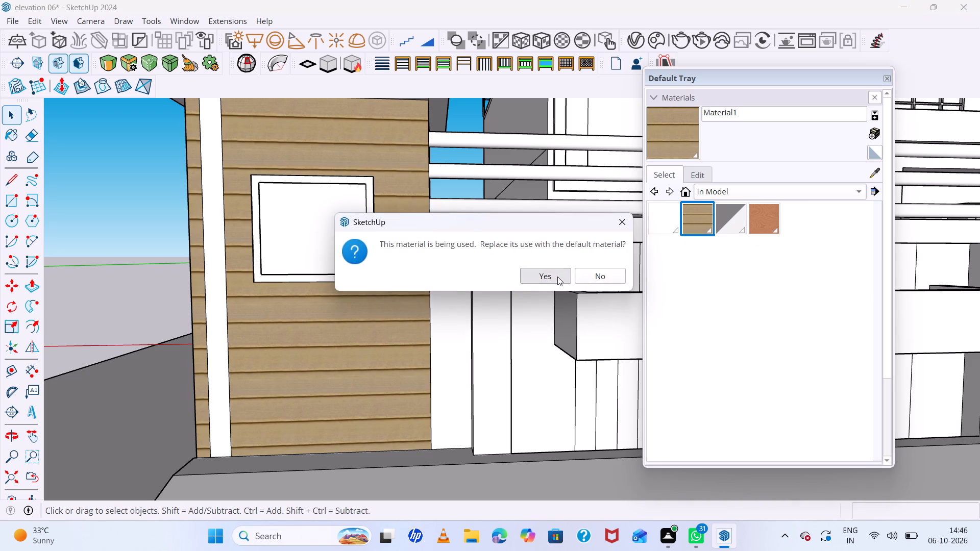
left_click(735, 221)
right_click(735, 221)
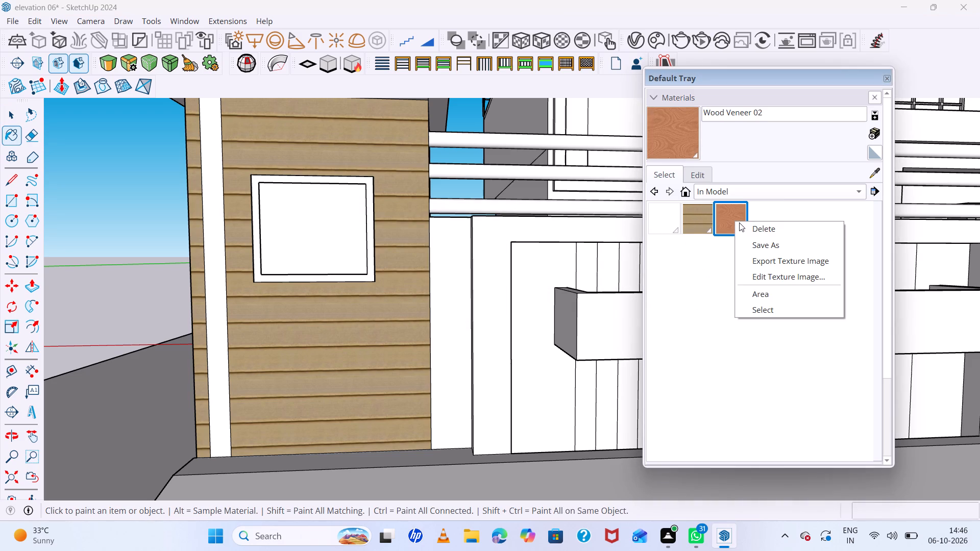
left_click(754, 232)
left_click(542, 275)
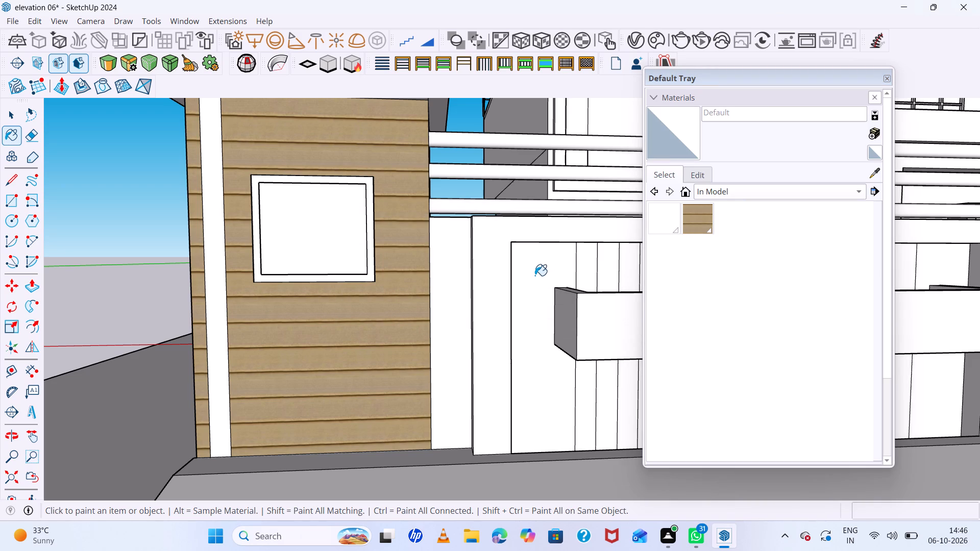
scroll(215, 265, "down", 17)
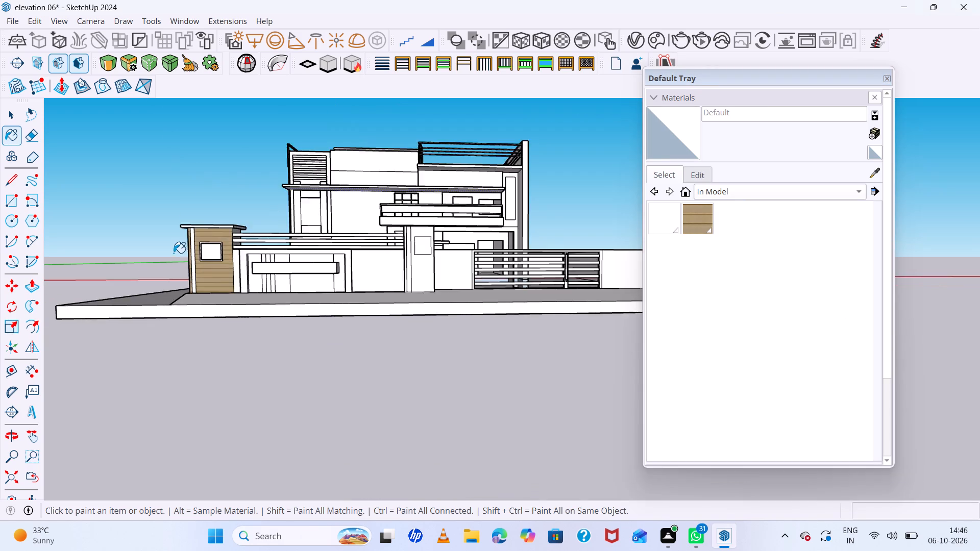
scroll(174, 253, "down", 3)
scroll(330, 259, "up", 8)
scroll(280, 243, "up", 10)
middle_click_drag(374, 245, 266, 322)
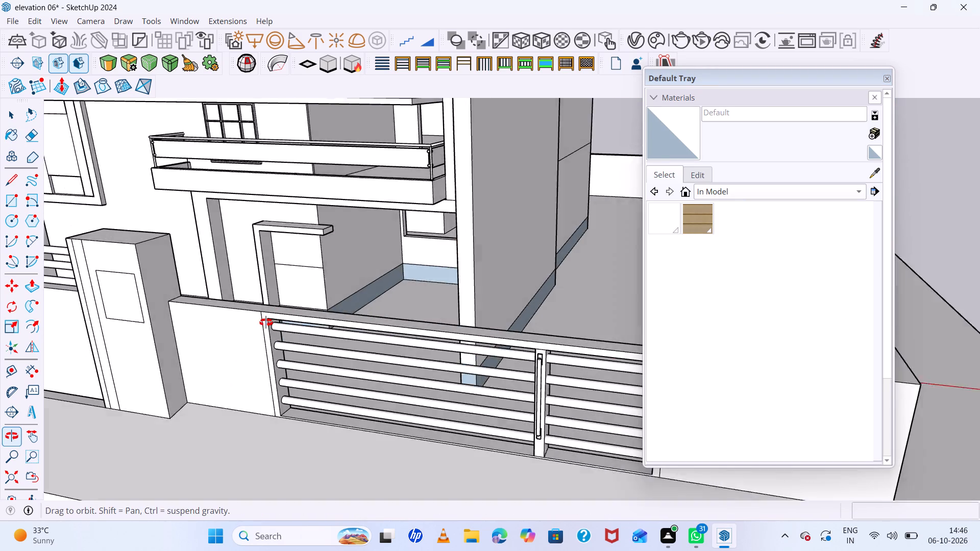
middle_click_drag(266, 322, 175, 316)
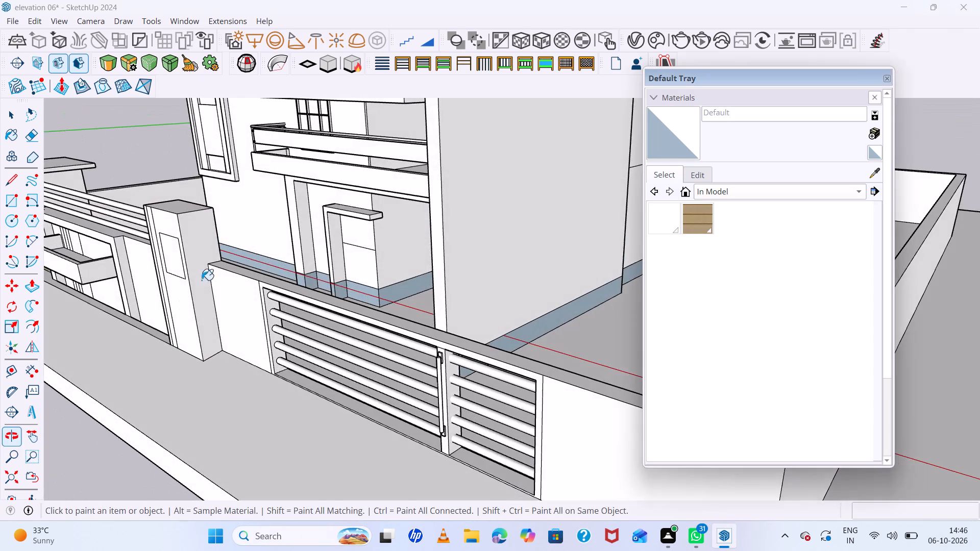
Inspect the unpainted surfaces of the house, balcony, entrance and boundary wall from several angles.
scroll(276, 227, "up", 8)
middle_click_drag(589, 401, 553, 387)
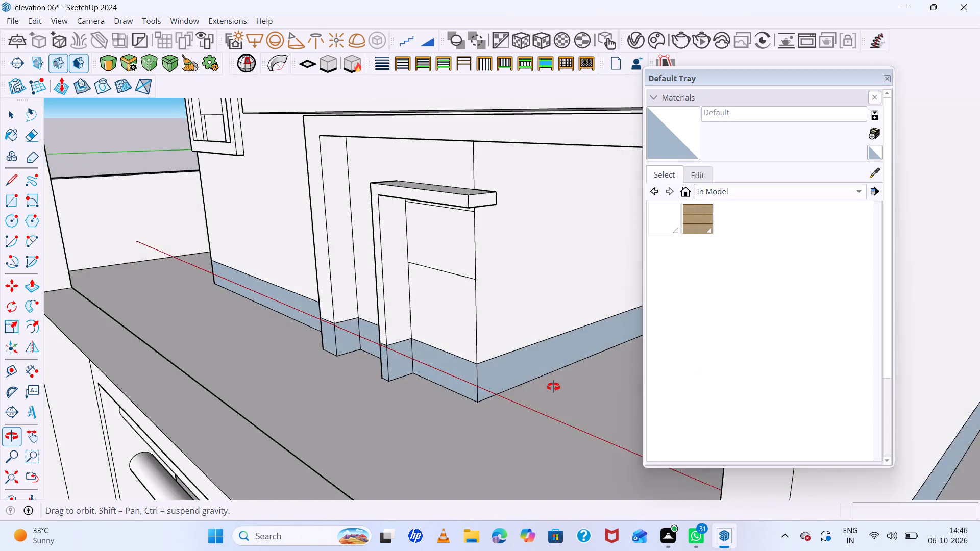
middle_click_drag(553, 387, 549, 391)
middle_click(549, 391)
scroll(434, 330, "down", 8)
scroll(414, 375, "down", 7)
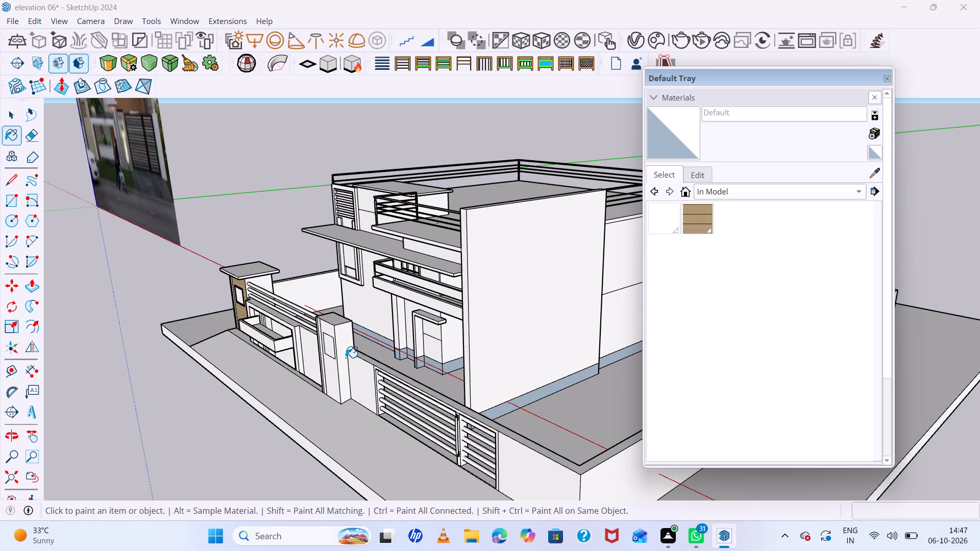
scroll(339, 300, "down", 3)
middle_click_drag(382, 319, 568, 260)
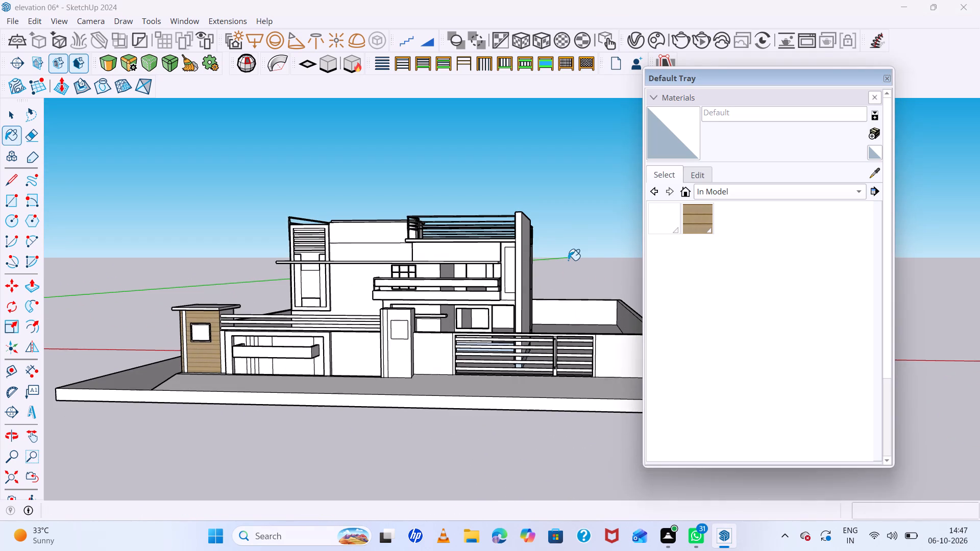
scroll(162, 324, "up", 7)
scroll(171, 332, "down", 5)
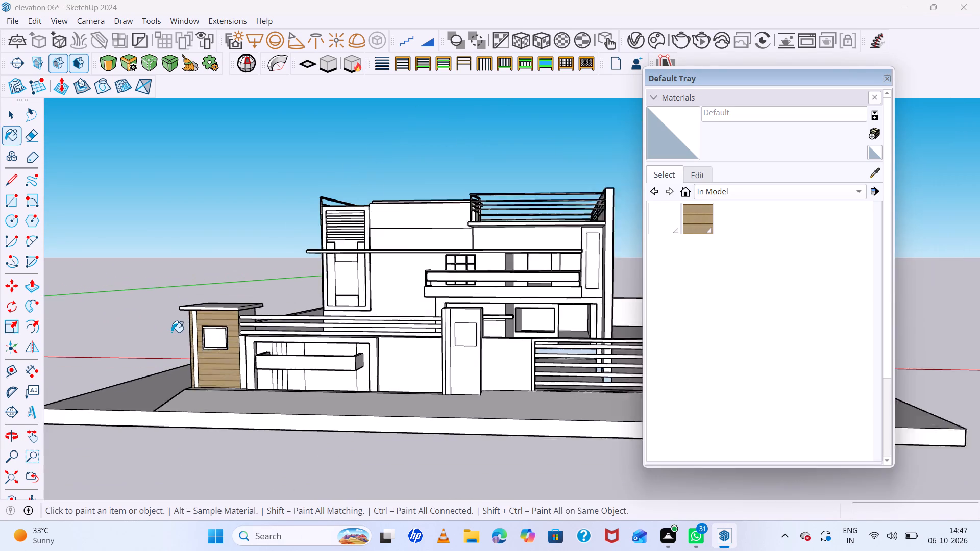
scroll(171, 332, "down", 2)
scroll(503, 291, "up", 7)
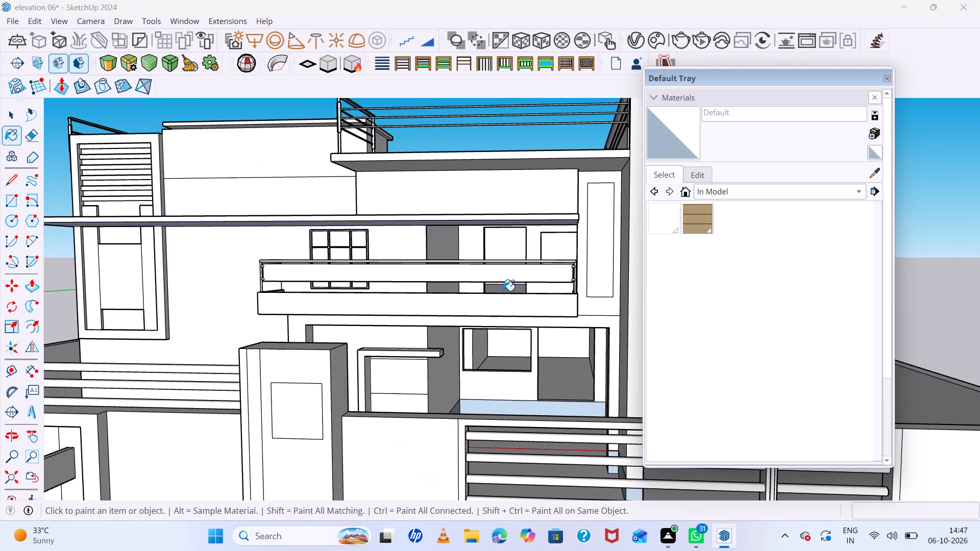
middle_click_drag(503, 291, 592, 345)
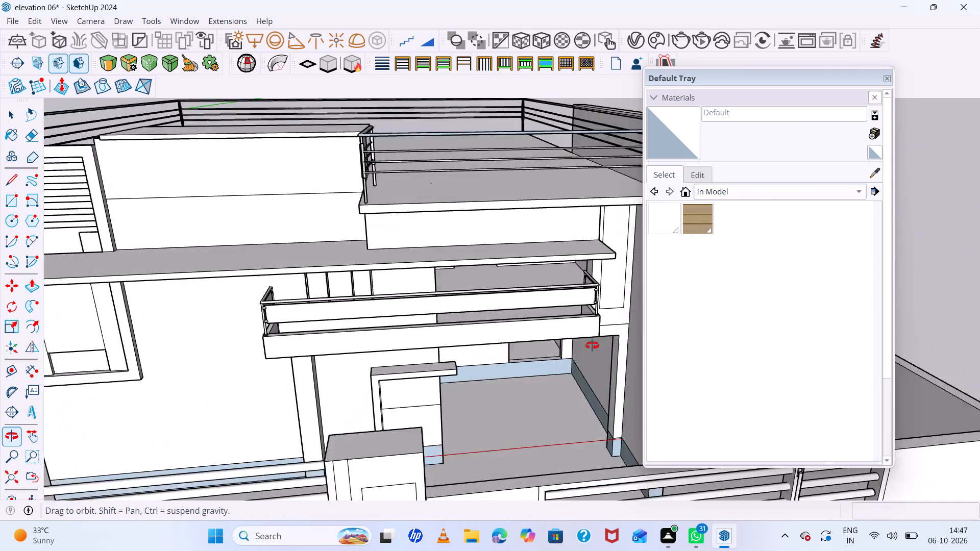
middle_click_drag(592, 345, 227, 343)
scroll(486, 290, "up", 7)
middle_click_drag(200, 288, 830, 257)
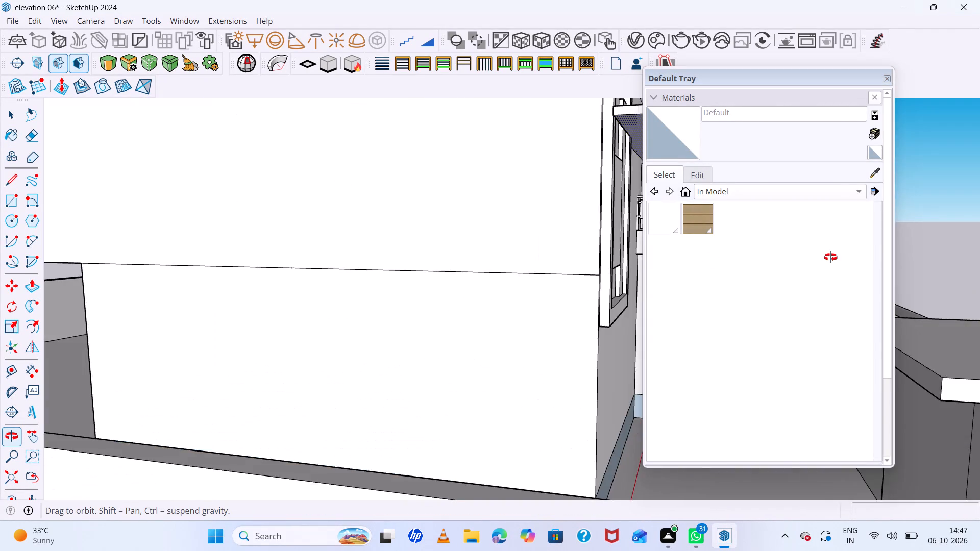
middle_click_drag(830, 257, 683, 284)
scroll(321, 312, "down", 6)
scroll(381, 344, "up", 4)
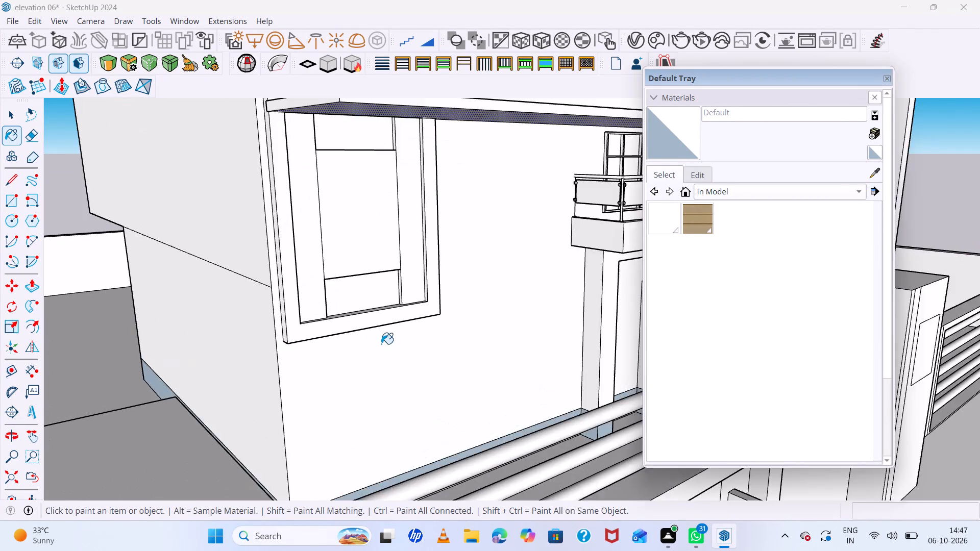
scroll(381, 344, "up", 3)
scroll(381, 344, "down", 6)
middle_click_drag(425, 309, 189, 296)
scroll(522, 225, "up", 4)
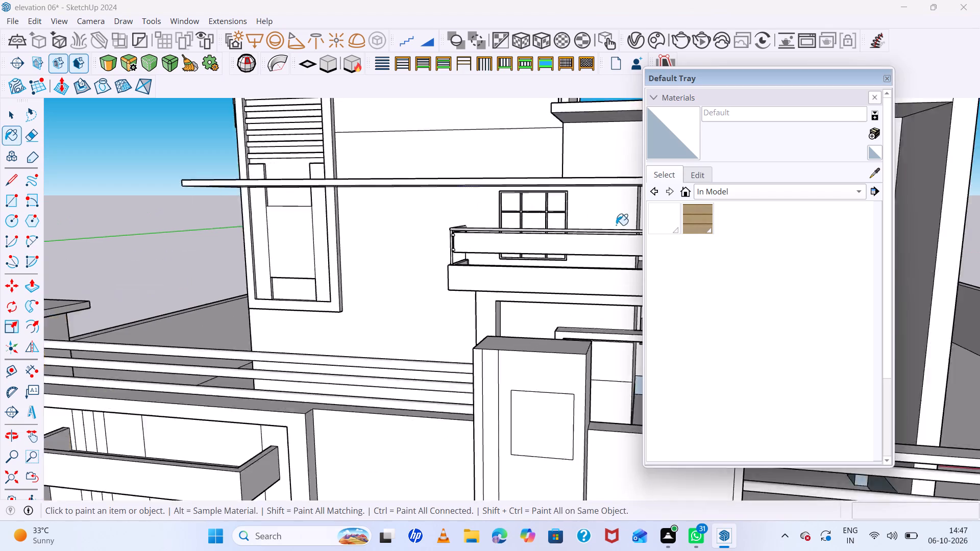
scroll(616, 225, "up", 4)
scroll(281, 188, "down", 8)
scroll(561, 210, "up", 13)
middle_click_drag(534, 273, 575, 352)
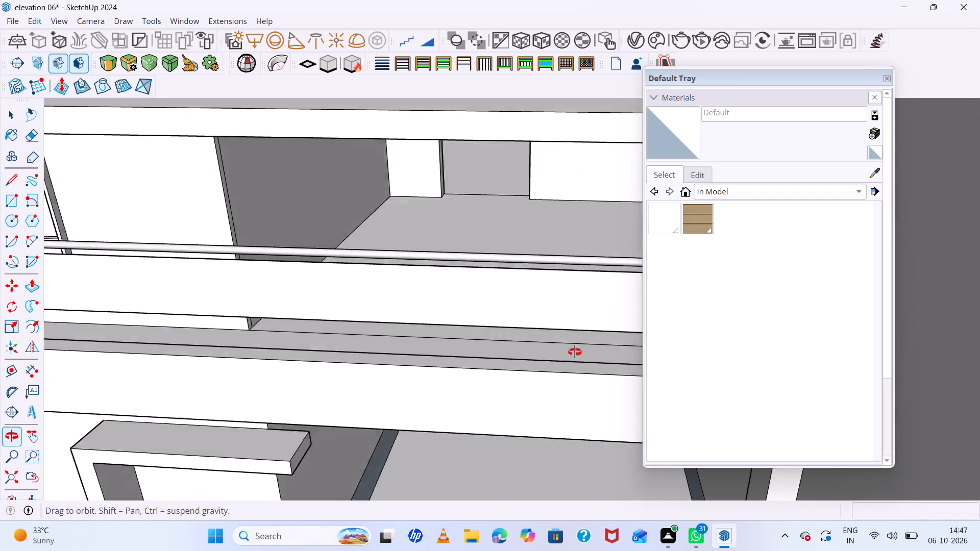
middle_click_drag(575, 352, 576, 353)
scroll(520, 202, "up", 7)
middle_click_drag(505, 213, 482, 183)
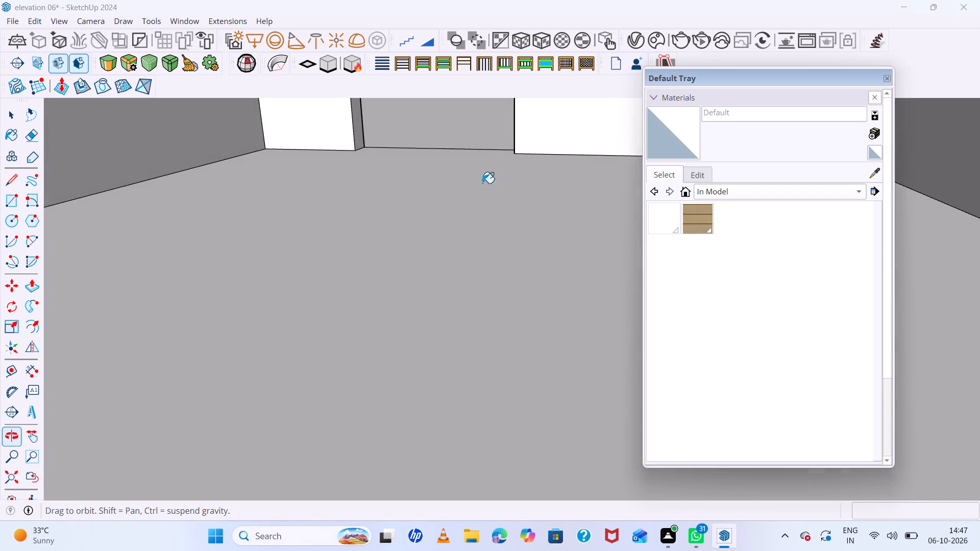
scroll(472, 114, "up", 7)
scroll(392, 254, "down", 20)
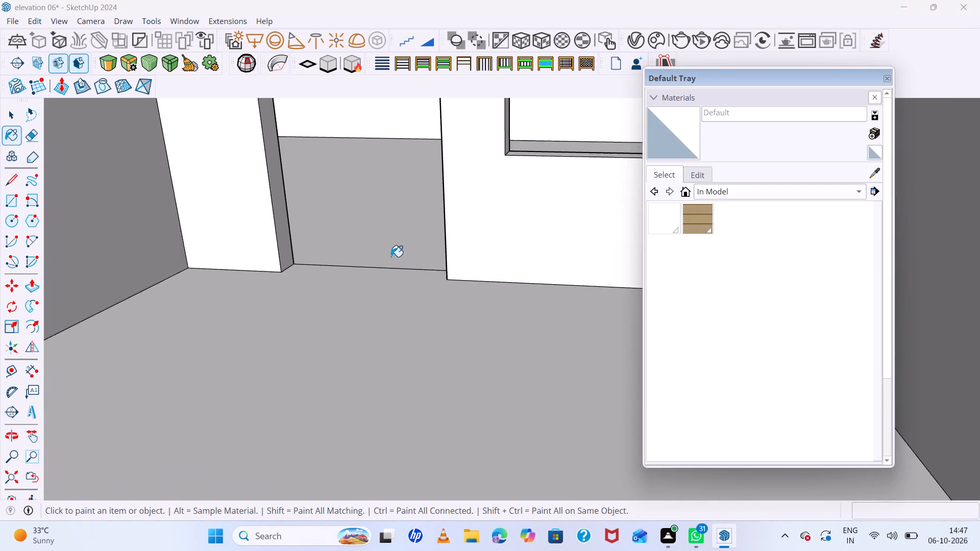
scroll(391, 257, "down", 19)
scroll(374, 312, "down", 4)
middle_click_drag(244, 347, 299, 238)
scroll(68, 325, "up", 15)
scroll(202, 329, "down", 17)
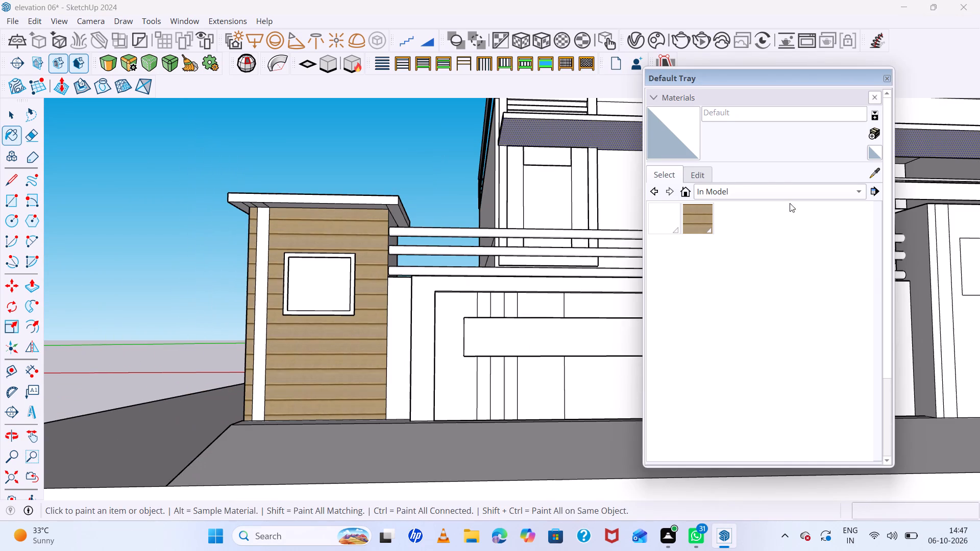
Examine the capped end pillar's cladding, vertical strip and window frame in the reference photo.
scroll(693, 264, "down", 14)
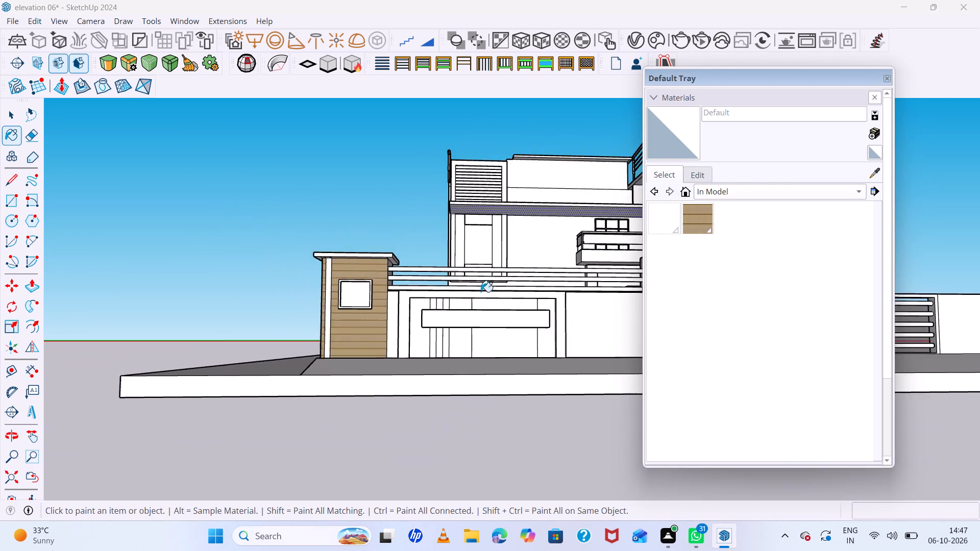
scroll(481, 292, "down", 20)
scroll(481, 292, "down", 4)
scroll(335, 254, "up", 20)
scroll(335, 254, "up", 1)
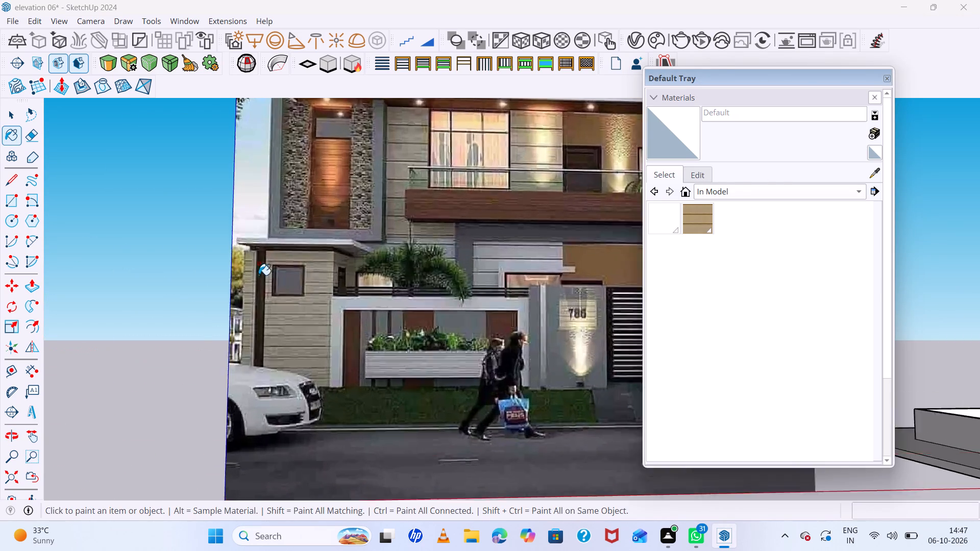
scroll(259, 275, "up", 2)
scroll(311, 291, "up", 6)
middle_click_drag(419, 309, 368, 337)
scroll(345, 302, "down", 2)
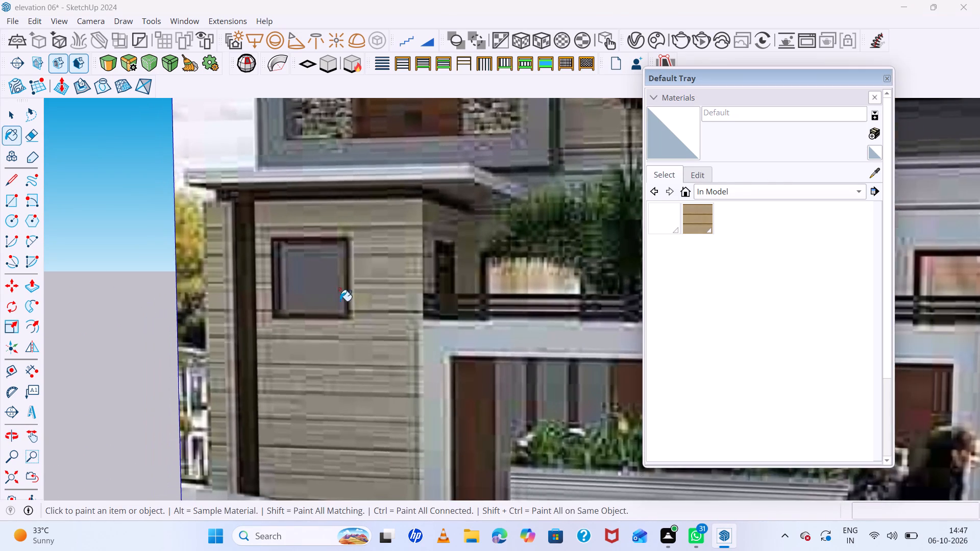
scroll(340, 301, "down", 6)
scroll(295, 280, "down", 7)
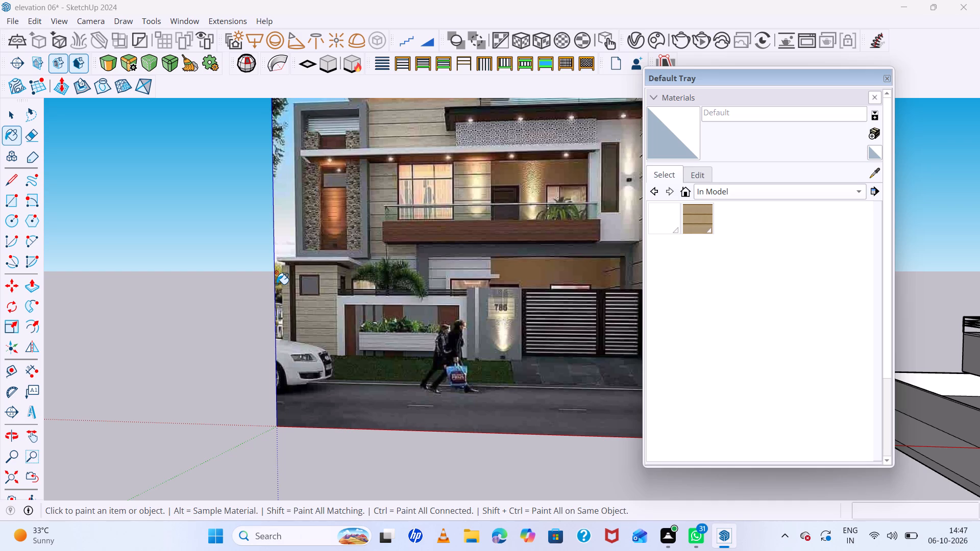
Paint the narrow vertical strip on the capped end pillar's front with Color B08 from the Colors collection.
left_click(774, 192)
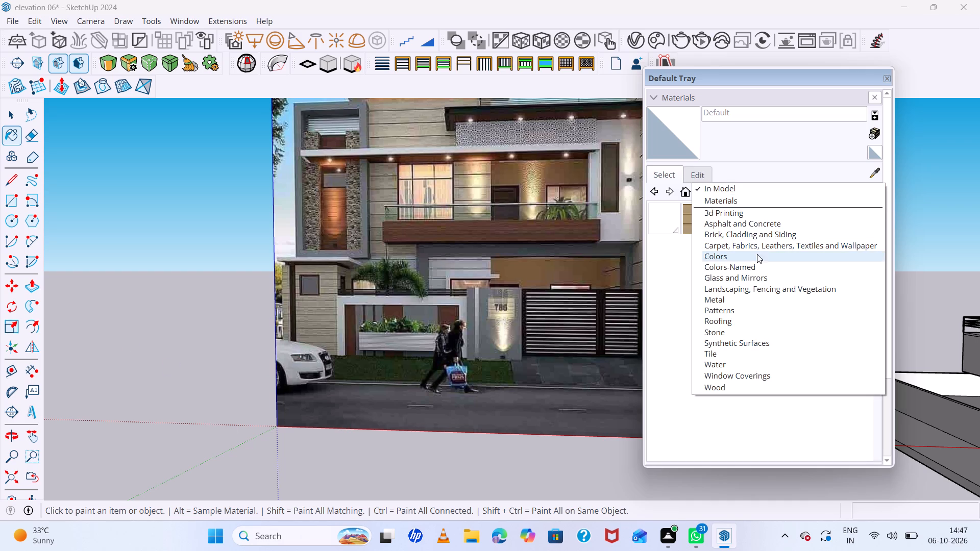
left_click(750, 257)
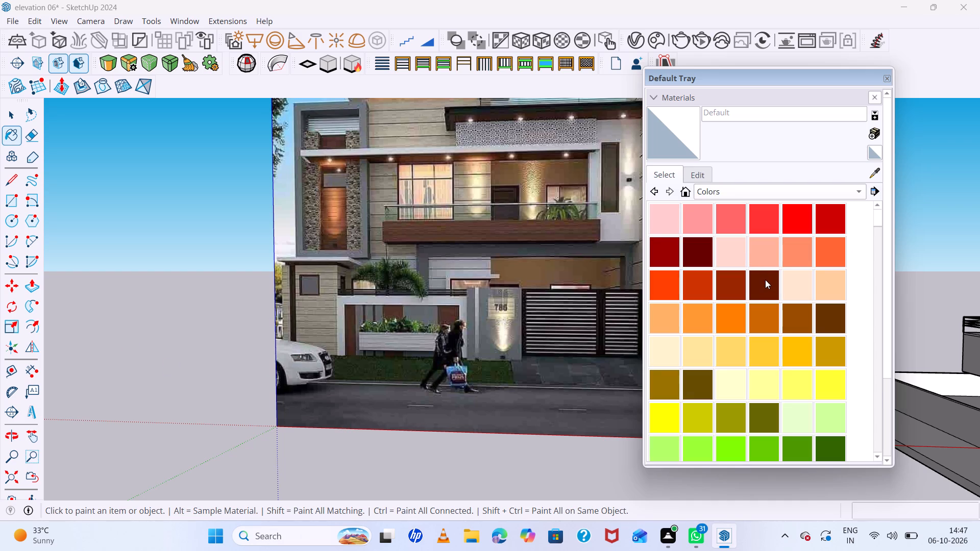
left_click(765, 286)
scroll(307, 287, "down", 14)
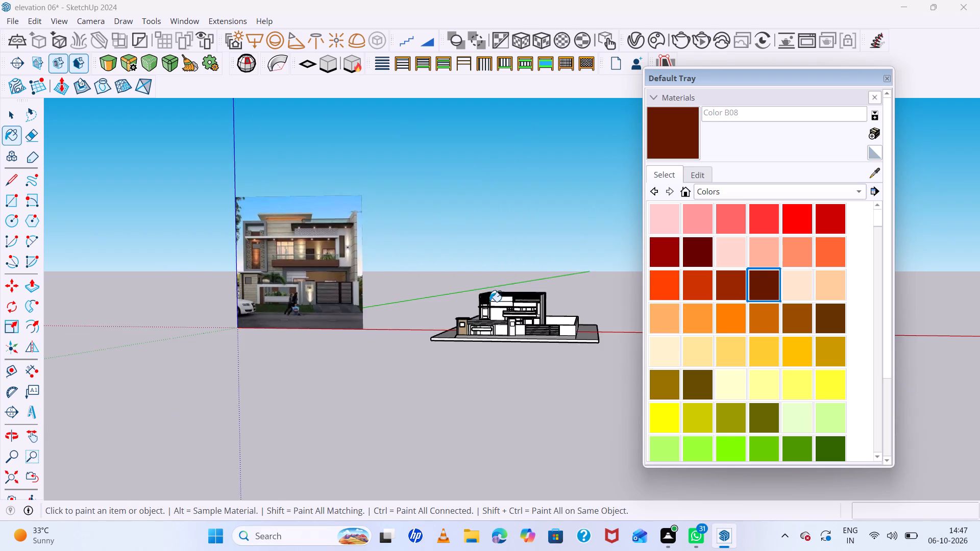
scroll(578, 314, "up", 8)
scroll(281, 315, "up", 15)
scroll(336, 289, "down", 7)
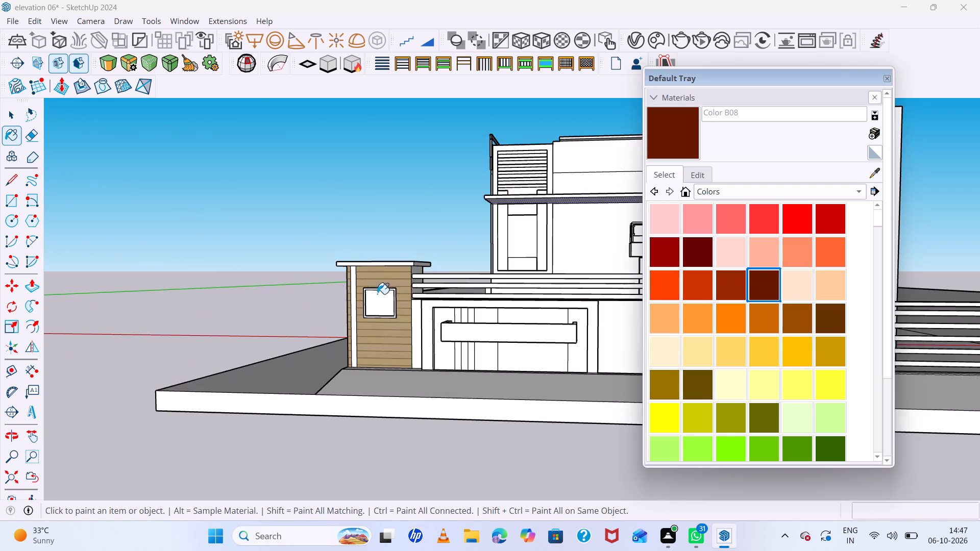
scroll(404, 295, "up", 7)
left_click(301, 287)
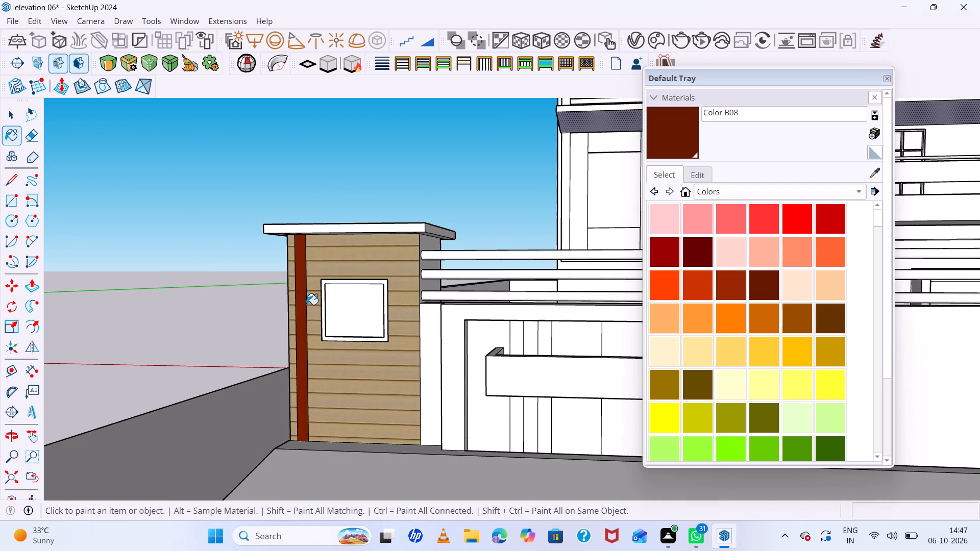
Compare the painted pillar and front boundary wall with the finishes shown in the reference photo.
scroll(271, 318, "down", 8)
middle_click_drag(420, 359, 494, 385)
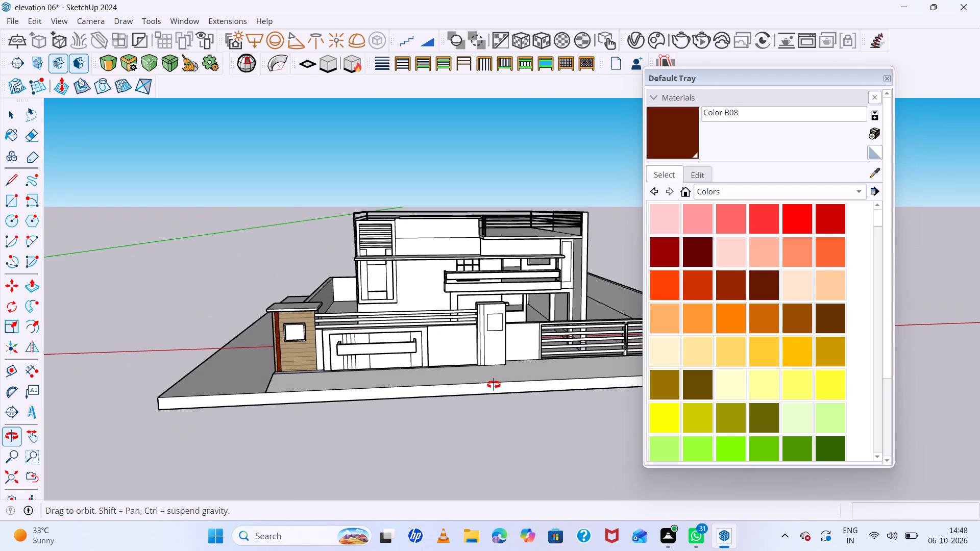
middle_click_drag(494, 385, 492, 380)
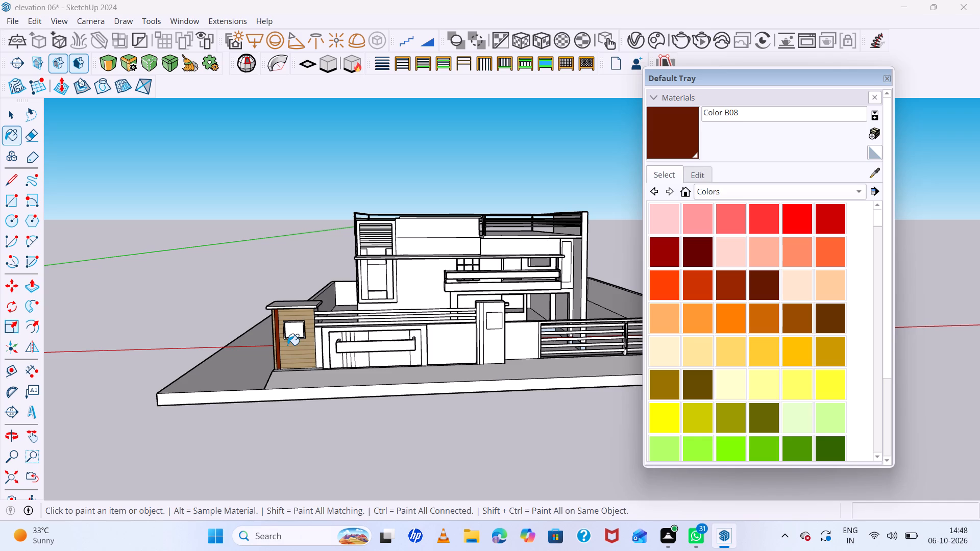
scroll(186, 323, "down", 8)
scroll(276, 313, "up", 8)
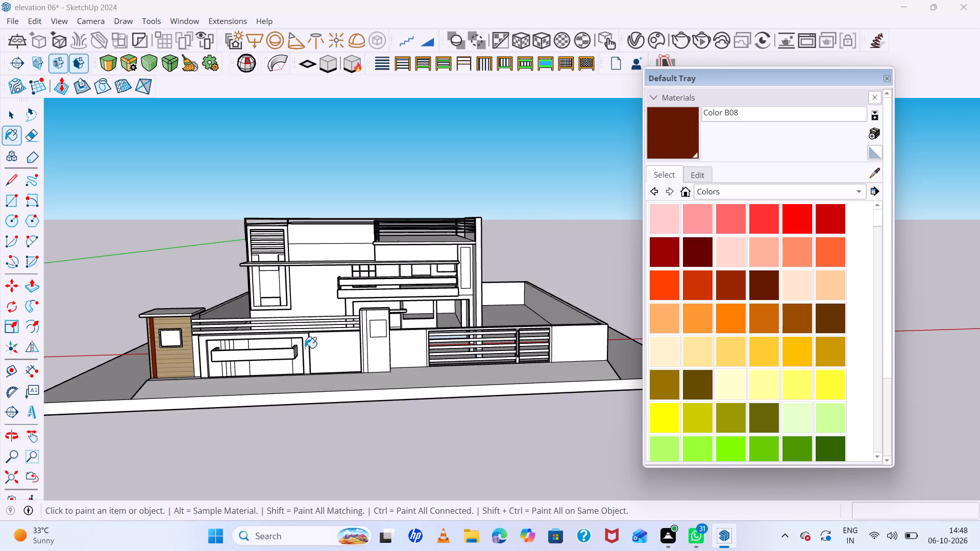
middle_click_drag(334, 349, 463, 299)
scroll(257, 273, "down", 17)
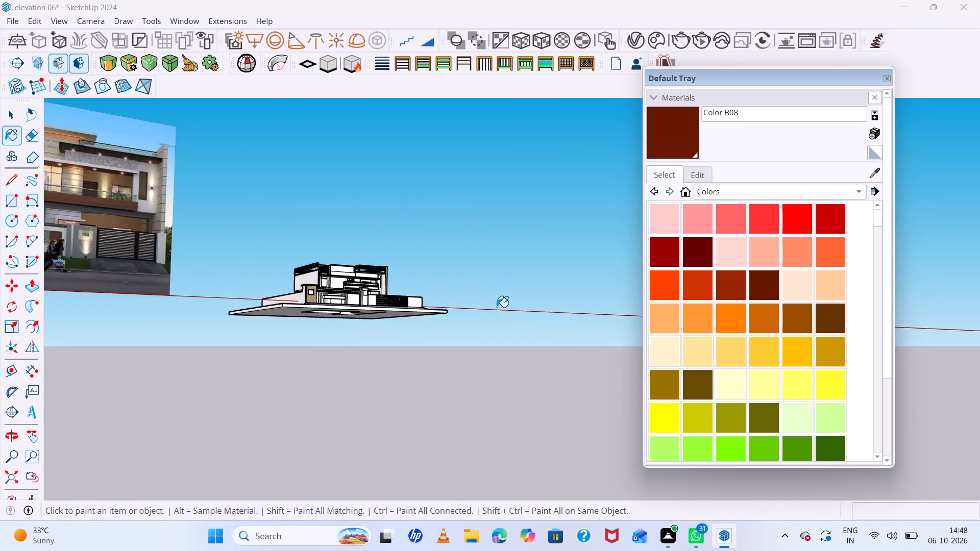
middle_click_drag(453, 320, 347, 337)
scroll(255, 251, "down", 5)
scroll(142, 264, "up", 15)
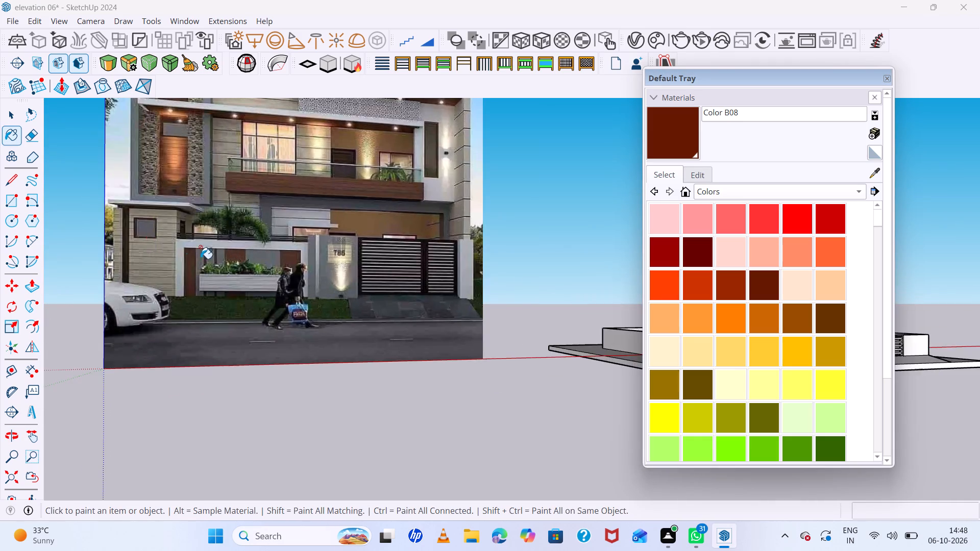
scroll(197, 258, "up", 6)
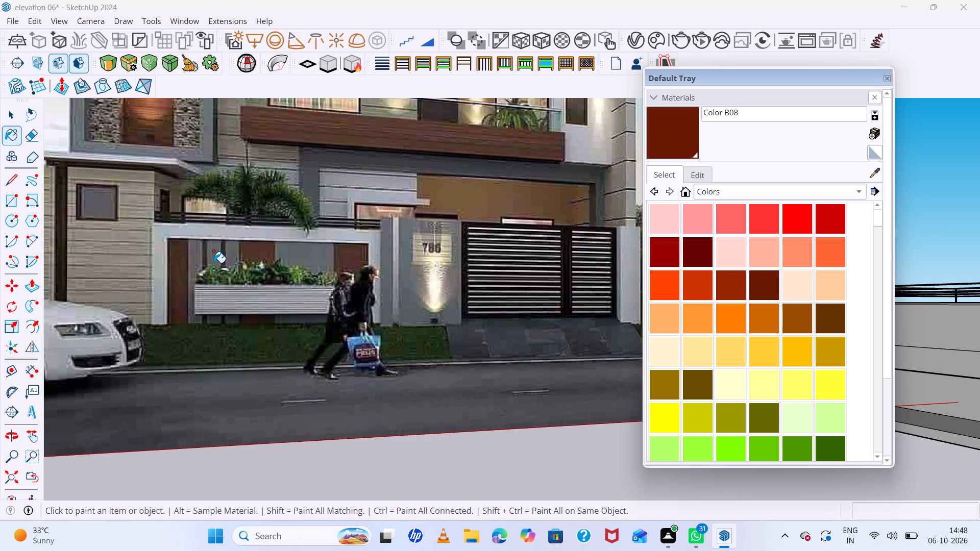
scroll(352, 262, "down", 10)
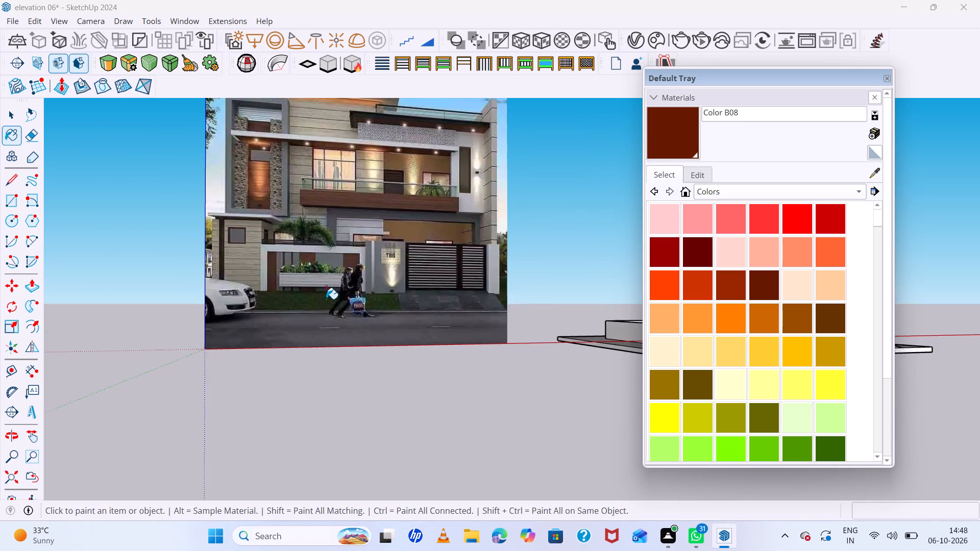
Inspect the capped end pillar's dark strip, cladding and unpainted window frame up close and from different angles.
scroll(326, 299, "down", 12)
scroll(483, 305, "up", 20)
scroll(483, 305, "up", 10)
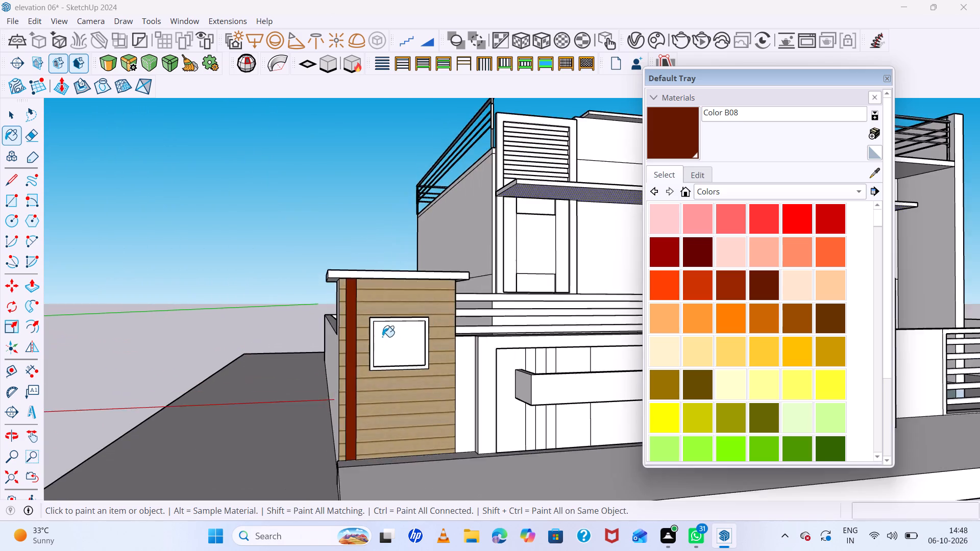
middle_click_drag(450, 373, 402, 381)
middle_click(402, 381)
scroll(469, 324, "down", 18)
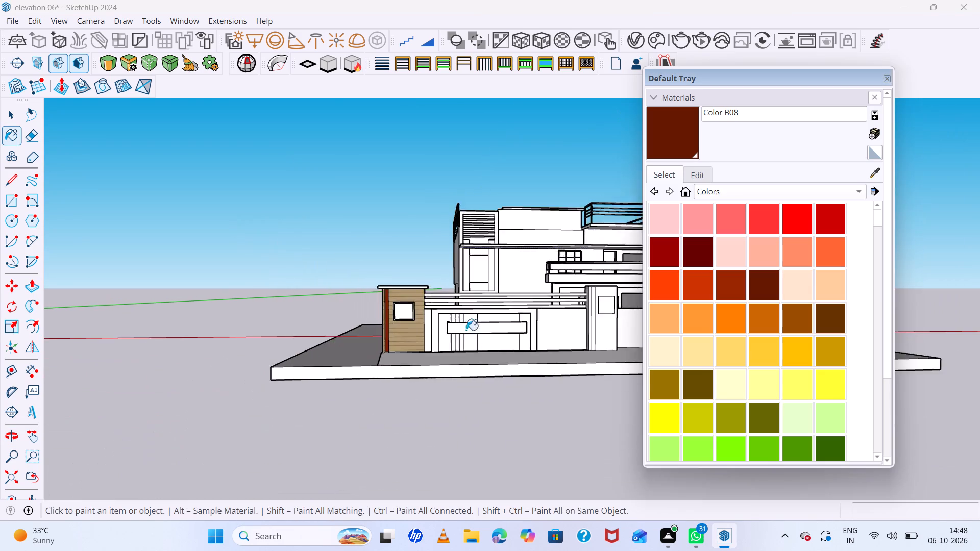
scroll(517, 370, "up", 7)
middle_click_drag(295, 307, 373, 357)
scroll(373, 355, "up", 1)
scroll(377, 329, "down", 9)
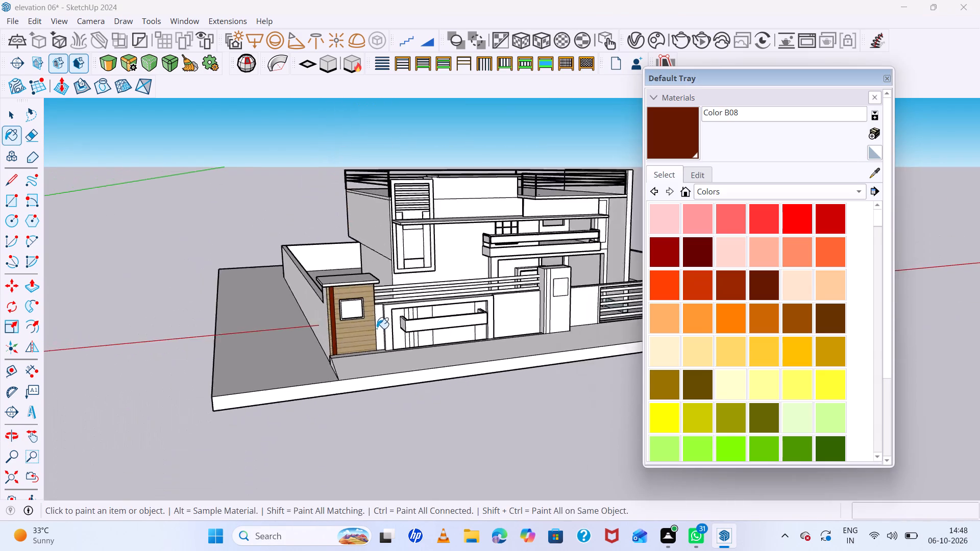
scroll(332, 314, "up", 20)
scroll(332, 314, "up", 2)
middle_click_drag(442, 328, 507, 305)
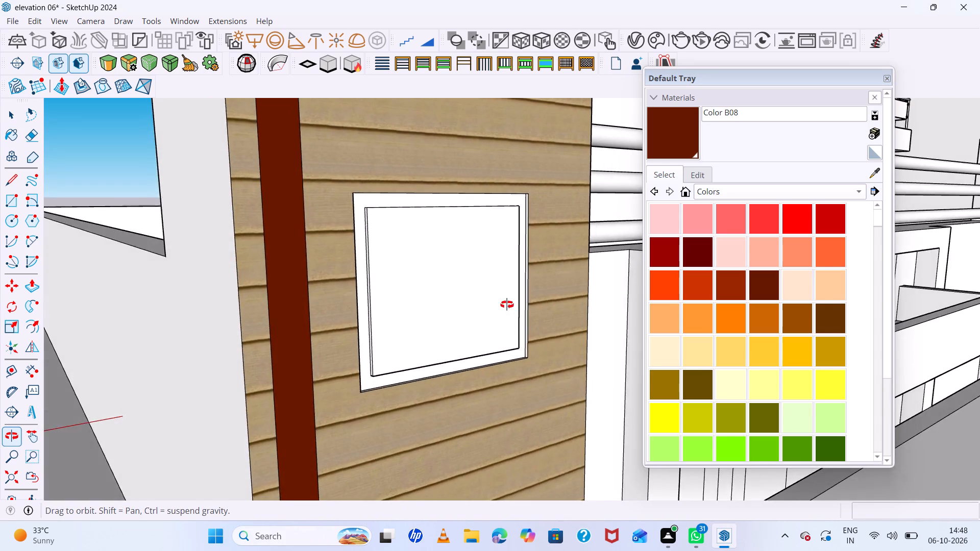
middle_click_drag(507, 305, 341, 268)
scroll(504, 285, "down", 18)
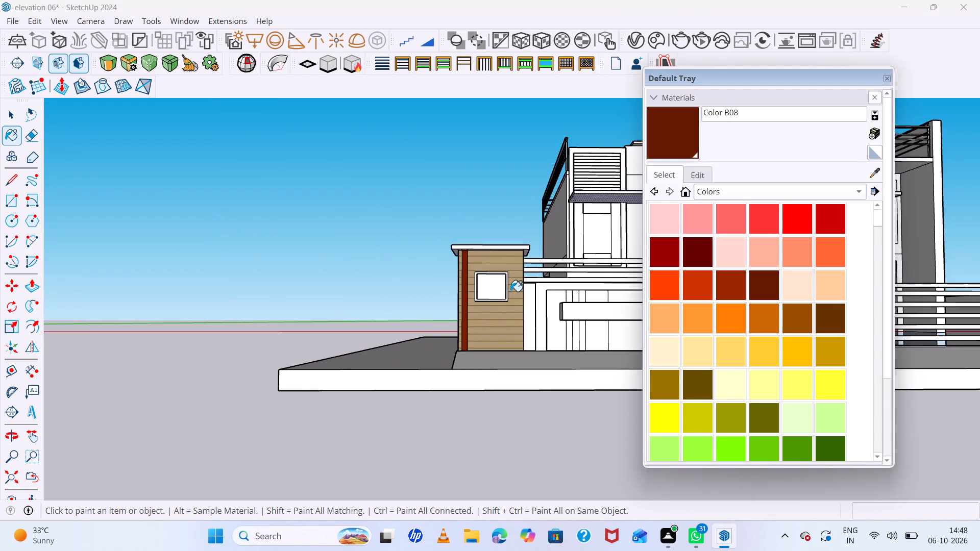
scroll(510, 291, "down", 7)
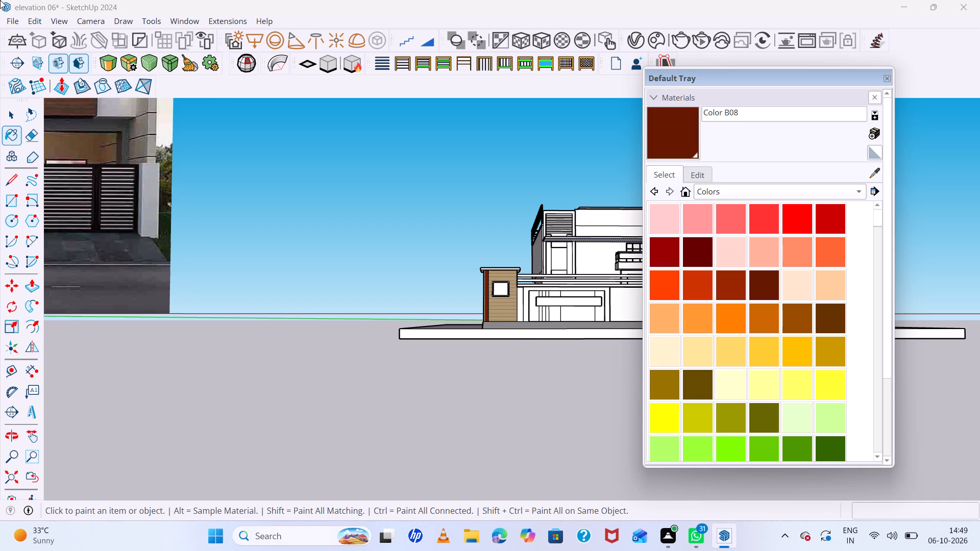
Examine the boundary wall railing and gate finishes in the reference photo.
scroll(39, 369, "down", 1)
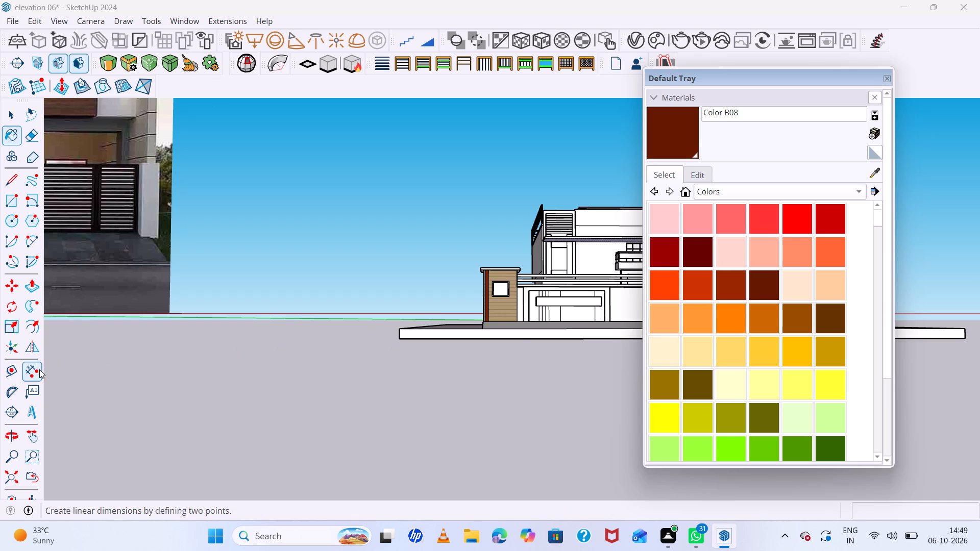
scroll(39, 368, "down", 1)
scroll(531, 415, "down", 9)
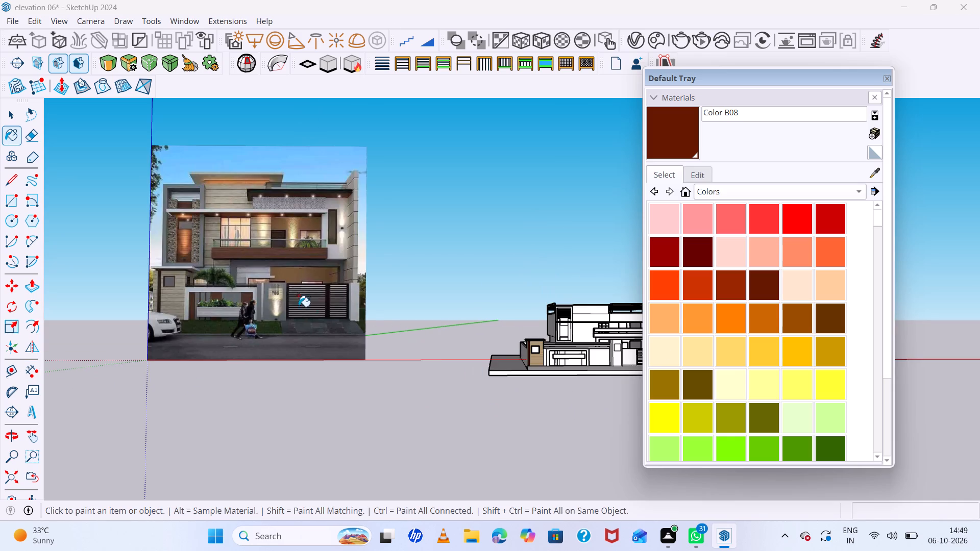
scroll(217, 279, "up", 16)
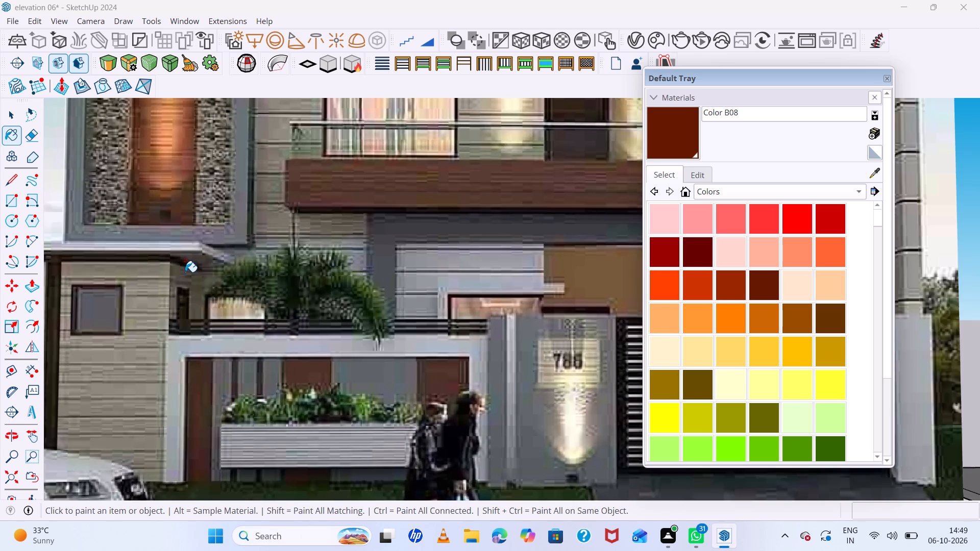
scroll(187, 277, "up", 8)
scroll(187, 278, "down", 20)
scroll(187, 278, "down", 4)
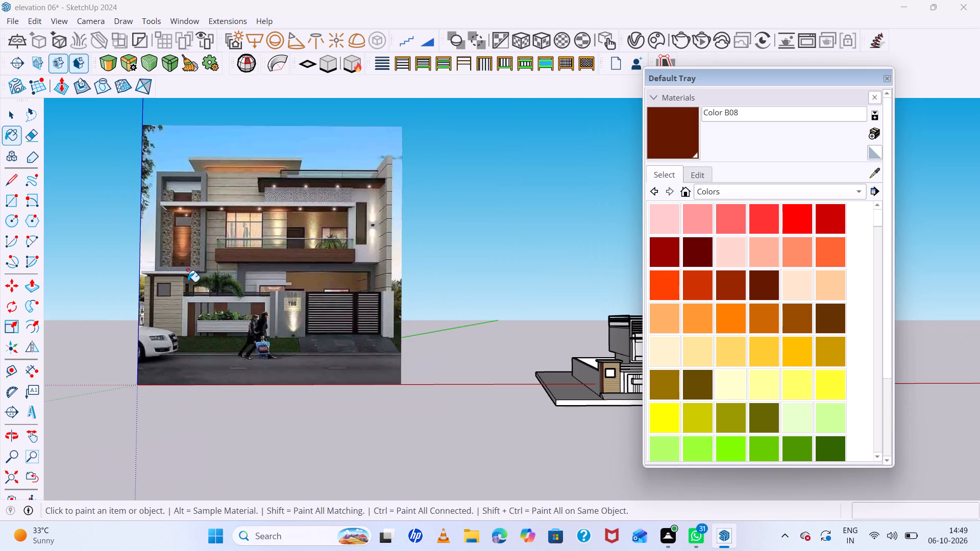
scroll(395, 308, "down", 8)
Paint the three horizontal pipe rails above the front boundary wall with Color M09 from the Colors collection.
scroll(480, 325, "up", 17)
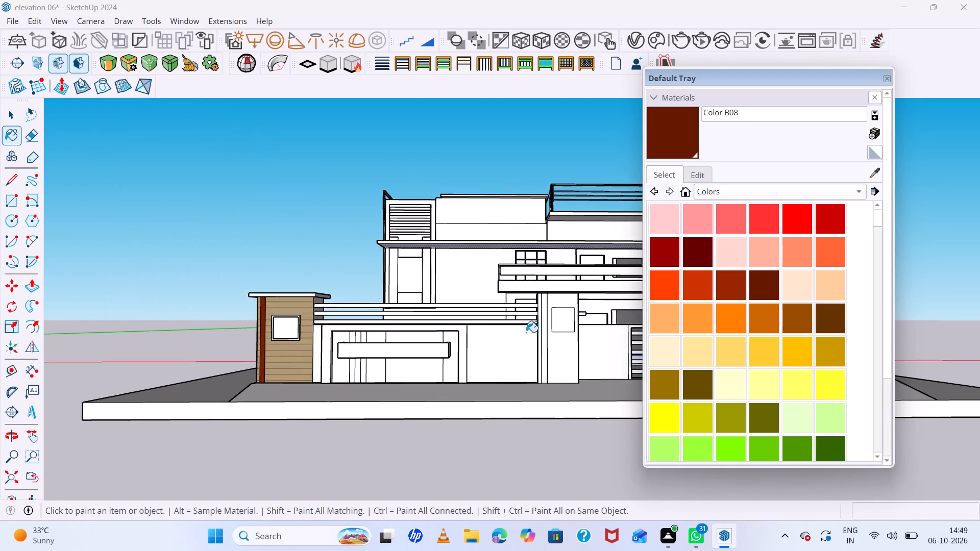
scroll(506, 312, "up", 9)
scroll(598, 327, "down", 1)
middle_click_drag(583, 353, 438, 421)
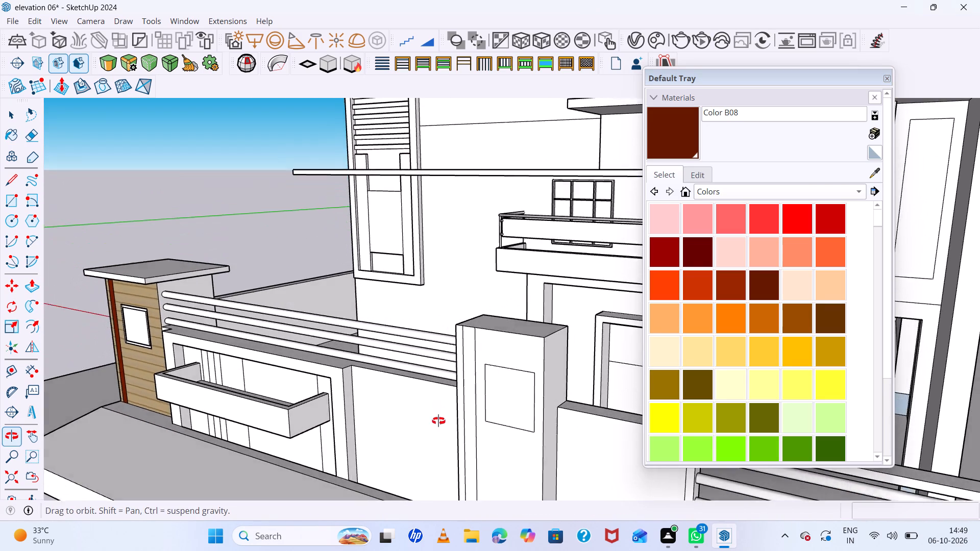
middle_click_drag(438, 421, 430, 436)
scroll(400, 358, "up", 7)
middle_click_drag(440, 325, 158, 409)
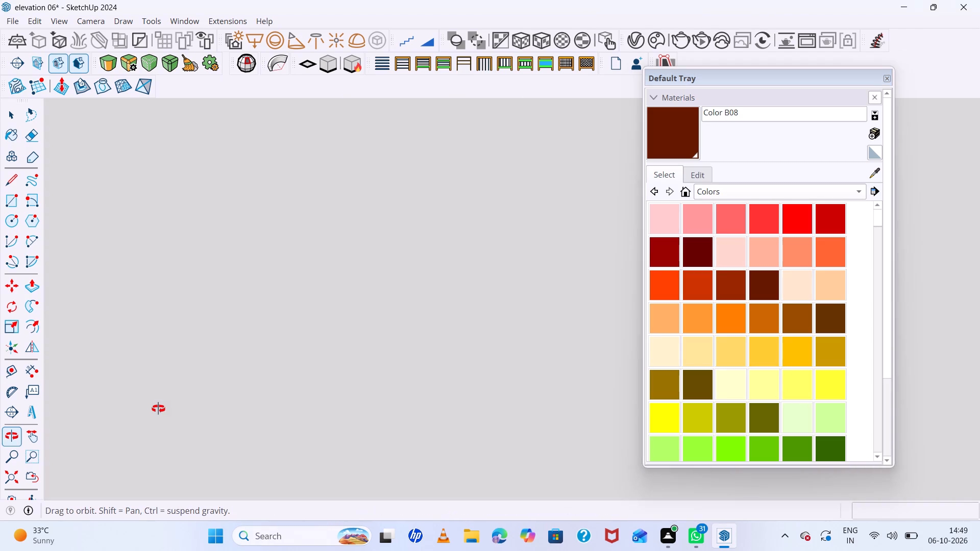
middle_click_drag(158, 409, 259, 396)
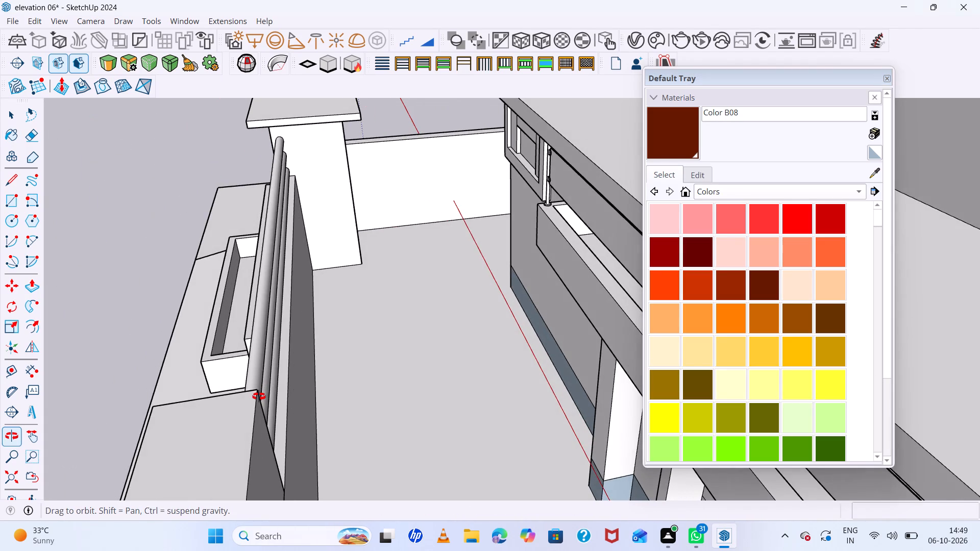
middle_click_drag(259, 396, 288, 384)
scroll(298, 374, "up", 1)
scroll(390, 298, "down", 9)
scroll(442, 302, "down", 13)
scroll(387, 315, "up", 6)
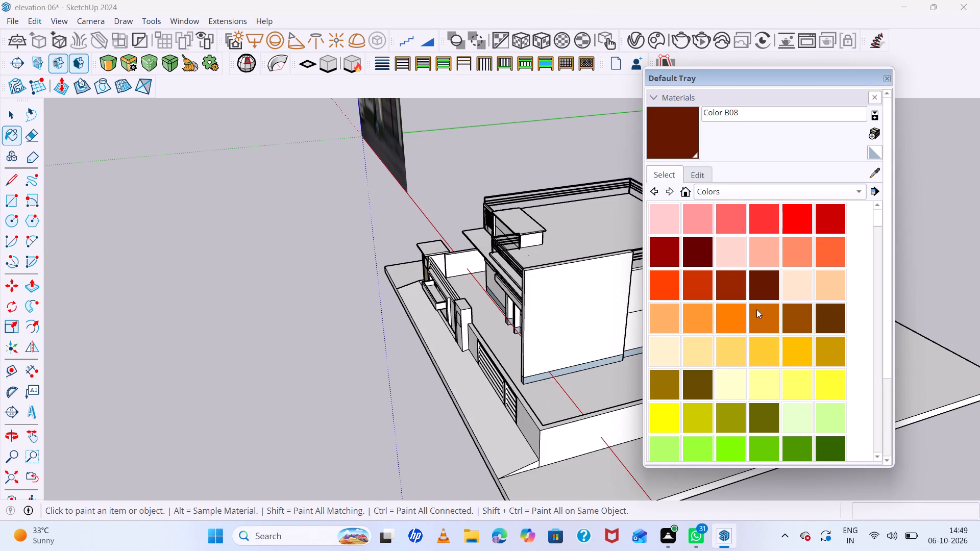
scroll(744, 320, "down", 16)
left_click(766, 291)
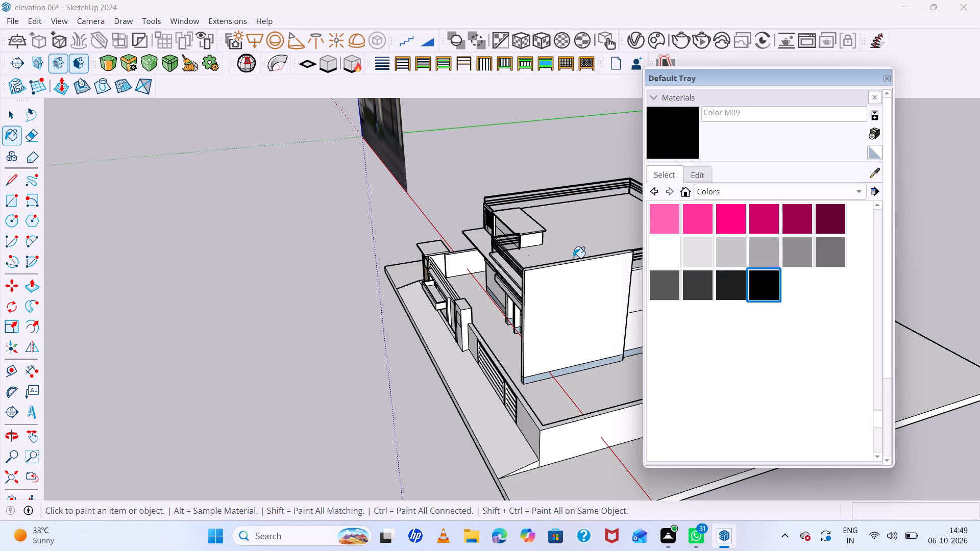
scroll(529, 252, "up", 14)
middle_click_drag(412, 309, 545, 277)
scroll(412, 278, "up", 7)
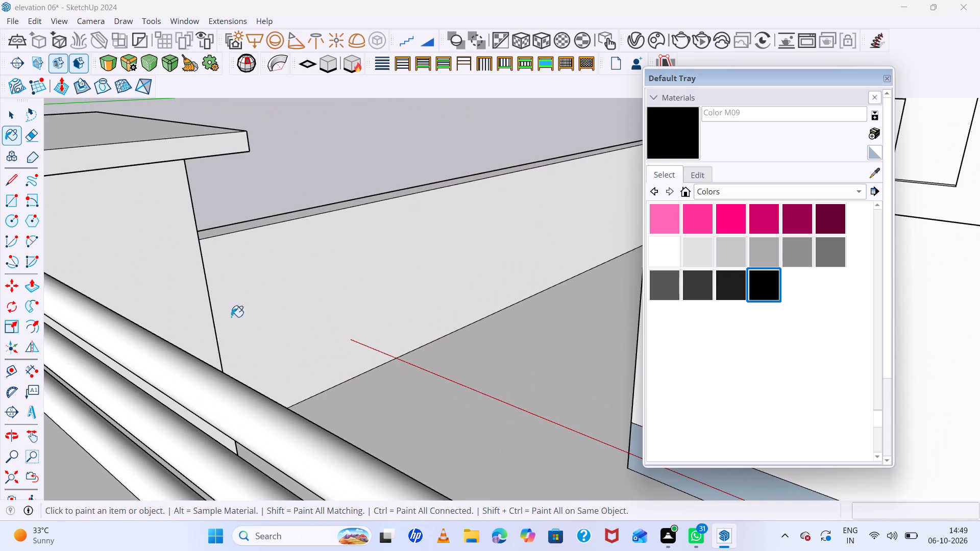
left_click(193, 361)
scroll(289, 302, "down", 8)
scroll(276, 329, "up", 7)
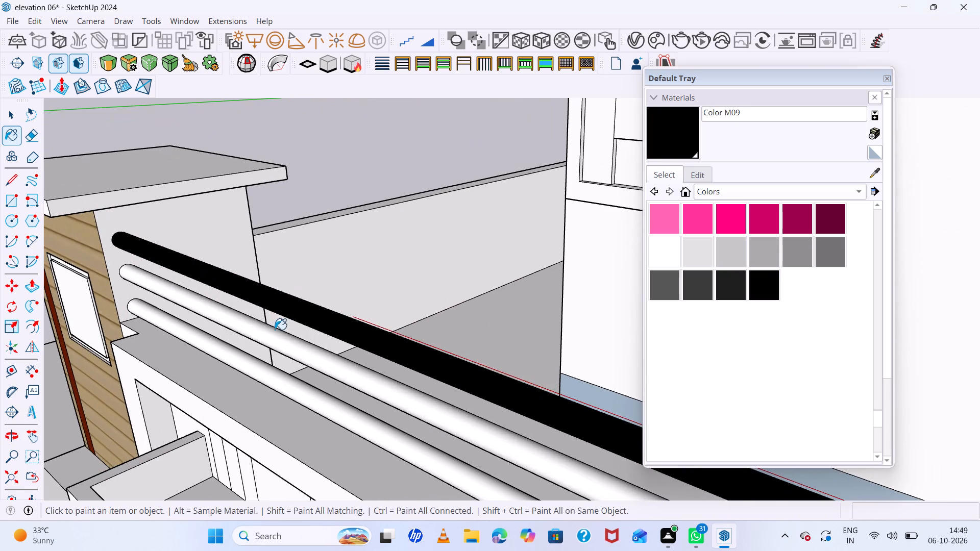
double_click(275, 330)
double_click(264, 371)
scroll(231, 259, "down", 12)
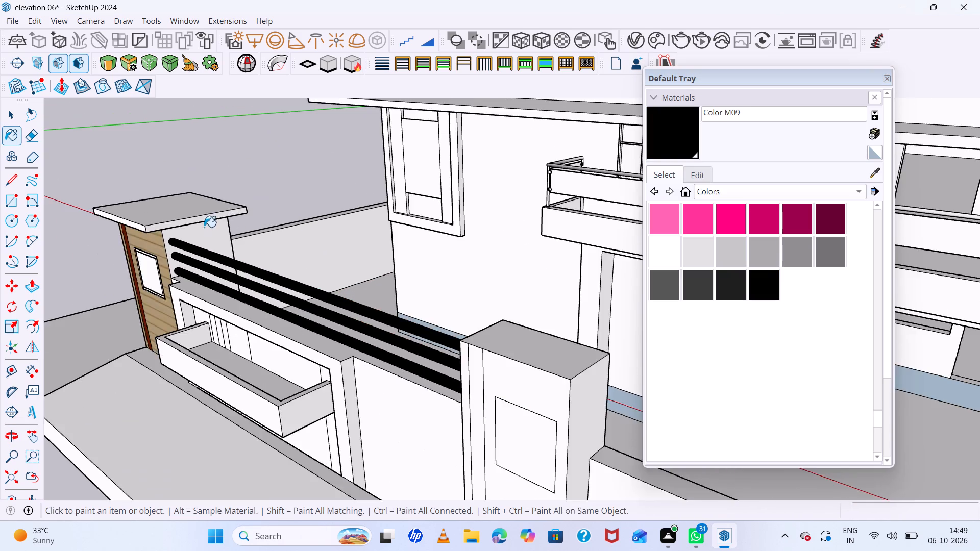
Paint the five horizontal bar rows of the entrance gate with Color M09.
scroll(204, 227, "down", 3)
middle_click_drag(286, 314, 343, 196)
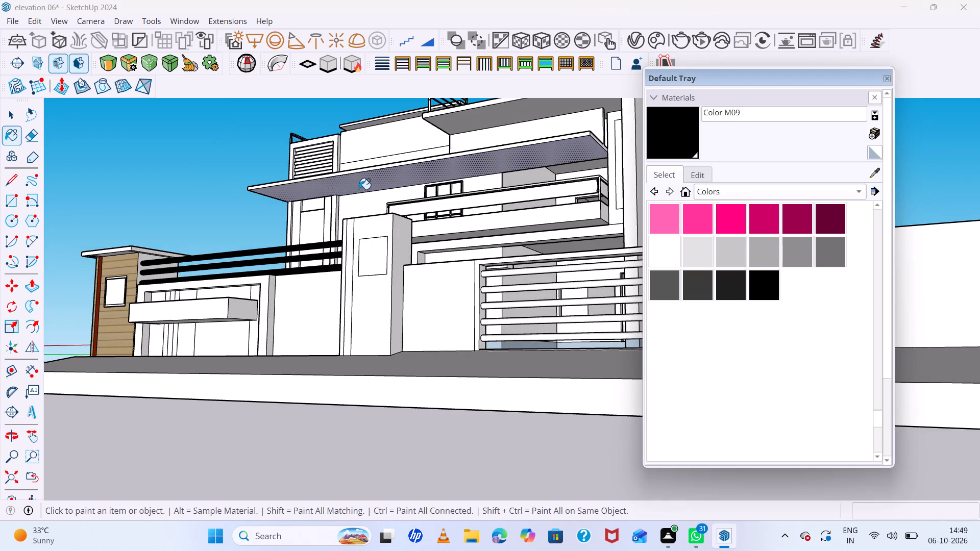
scroll(362, 192, "down", 4)
scroll(450, 256, "up", 9)
left_click(493, 221)
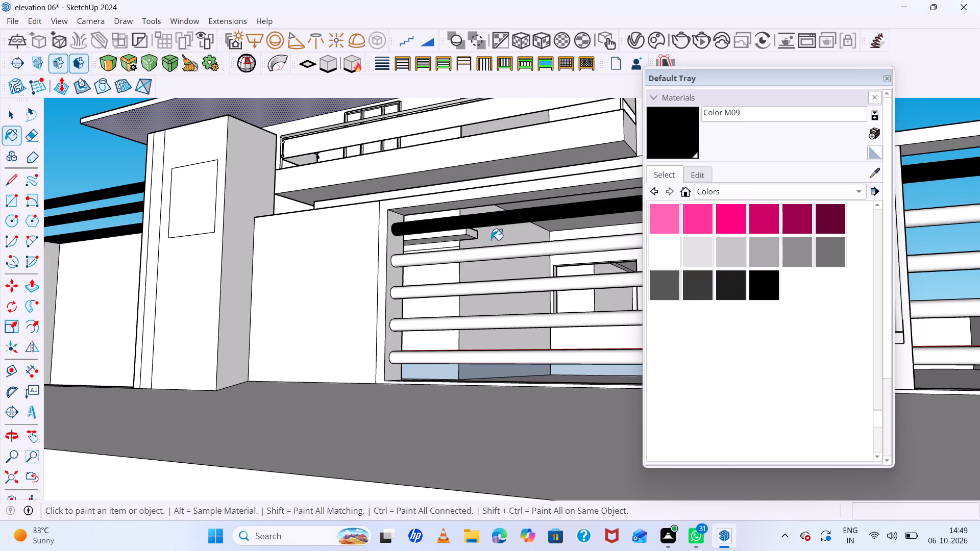
double_click(490, 253)
left_click(488, 288)
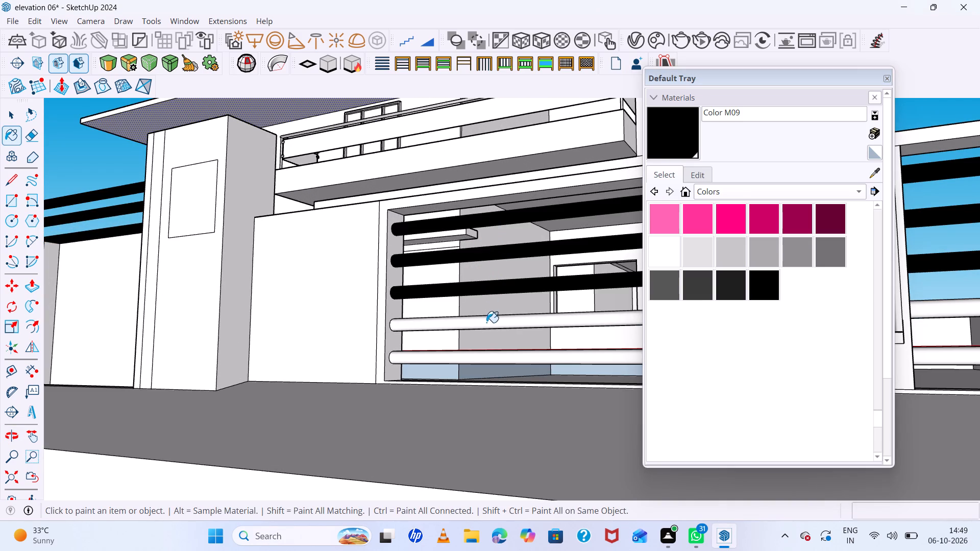
left_click(486, 322)
double_click(479, 358)
scroll(393, 239, "down", 8)
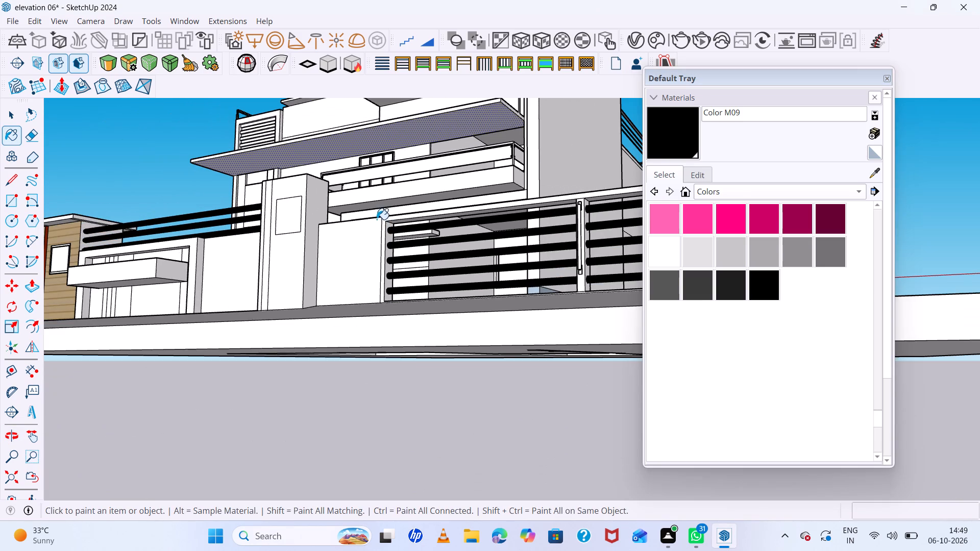
Paint the front face of the gate's outer frame with Color M09.
scroll(377, 217, "up", 8)
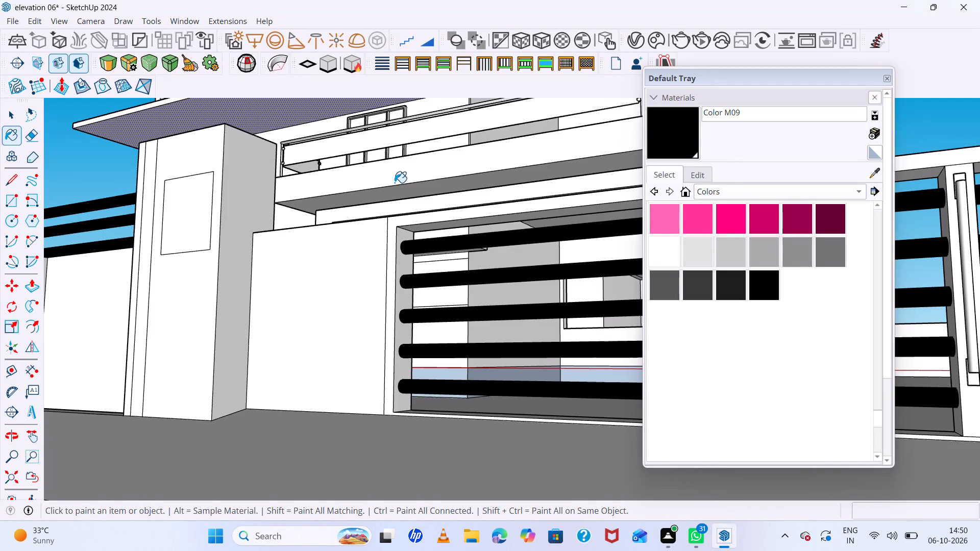
scroll(364, 245, "down", 15)
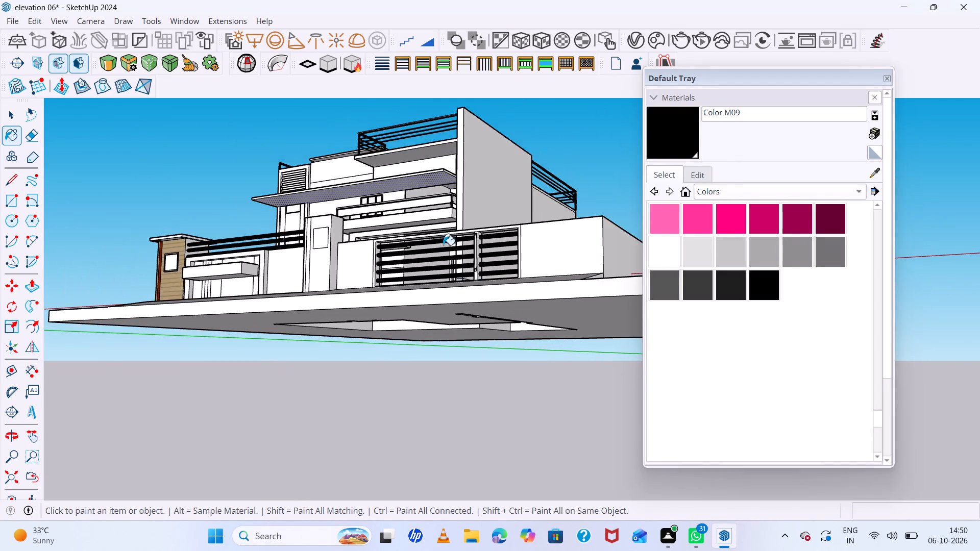
scroll(523, 237, "up", 7)
scroll(527, 216, "down", 7)
scroll(494, 241, "up", 8)
middle_click_drag(456, 250, 460, 274)
scroll(403, 224, "up", 8)
left_click(479, 211)
scroll(440, 221, "down", 4)
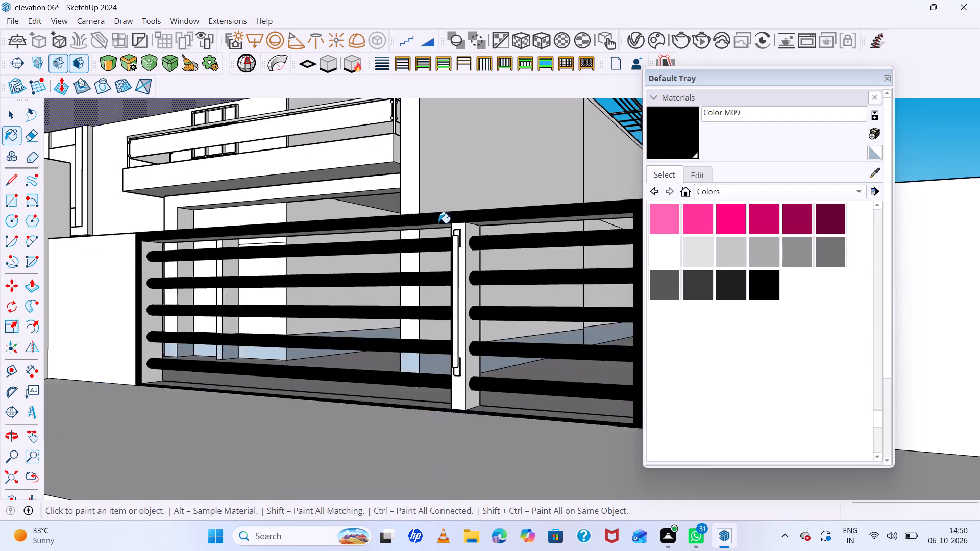
Paint the front and both side faces of the gate's middle vertical post with Color M09.
scroll(438, 223, "down", 8)
scroll(517, 335, "up", 7)
scroll(610, 370, "up", 6)
scroll(498, 331, "down", 8)
middle_click_drag(495, 330, 468, 349)
scroll(396, 268, "up", 8)
left_click(376, 245)
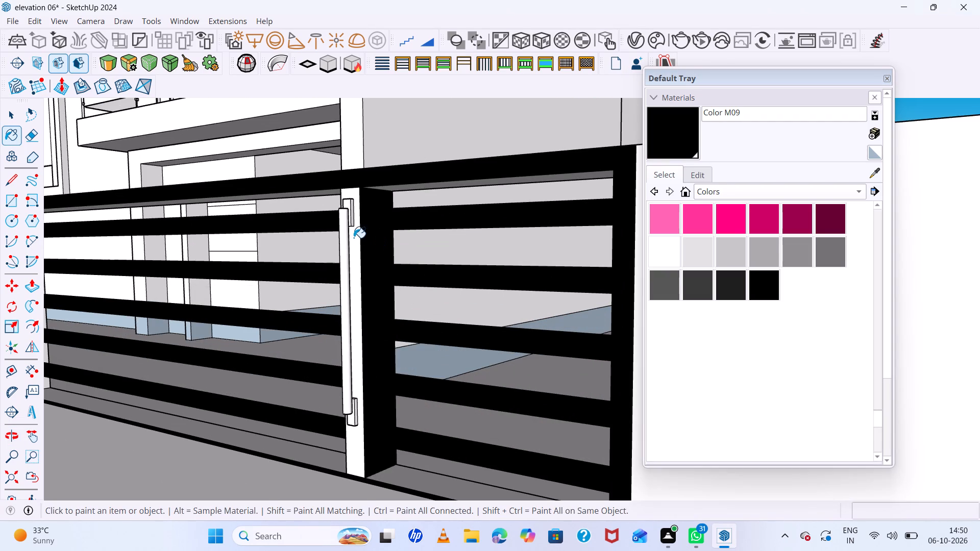
scroll(354, 238, "up", 6)
left_click(353, 238)
scroll(391, 247, "down", 4)
middle_click_drag(415, 262, 584, 277)
middle_click_drag(589, 277, 598, 277)
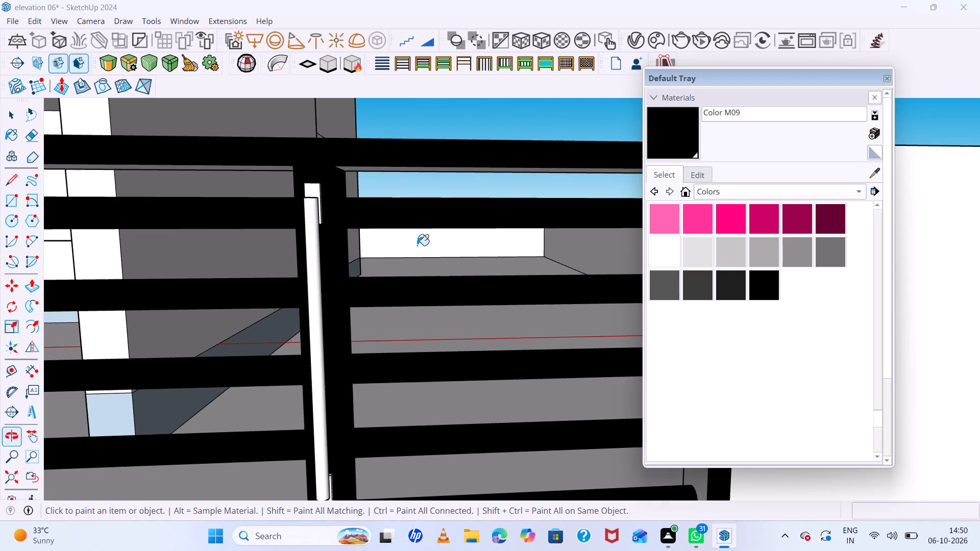
scroll(271, 223, "up", 6)
middle_click_drag(356, 255, 550, 266)
left_click(389, 254)
scroll(377, 258, "down", 2)
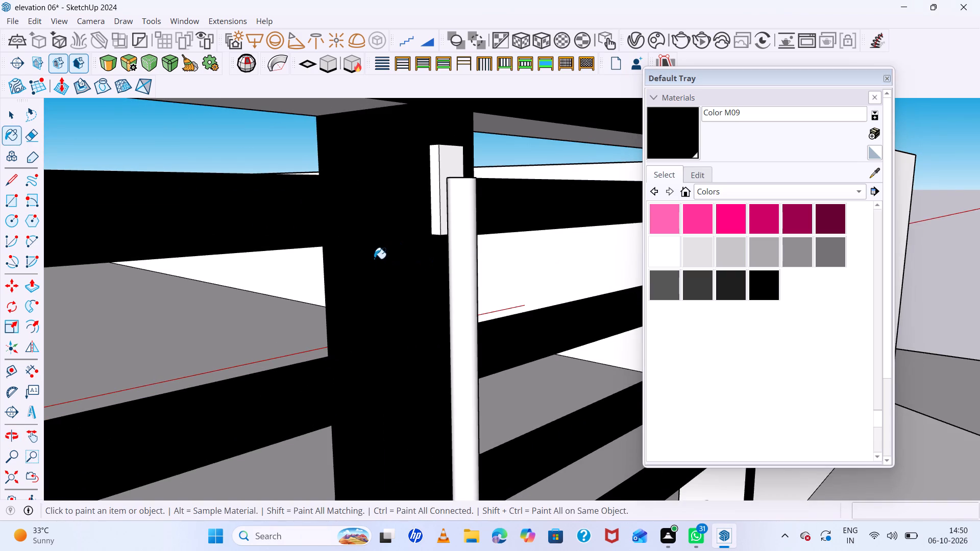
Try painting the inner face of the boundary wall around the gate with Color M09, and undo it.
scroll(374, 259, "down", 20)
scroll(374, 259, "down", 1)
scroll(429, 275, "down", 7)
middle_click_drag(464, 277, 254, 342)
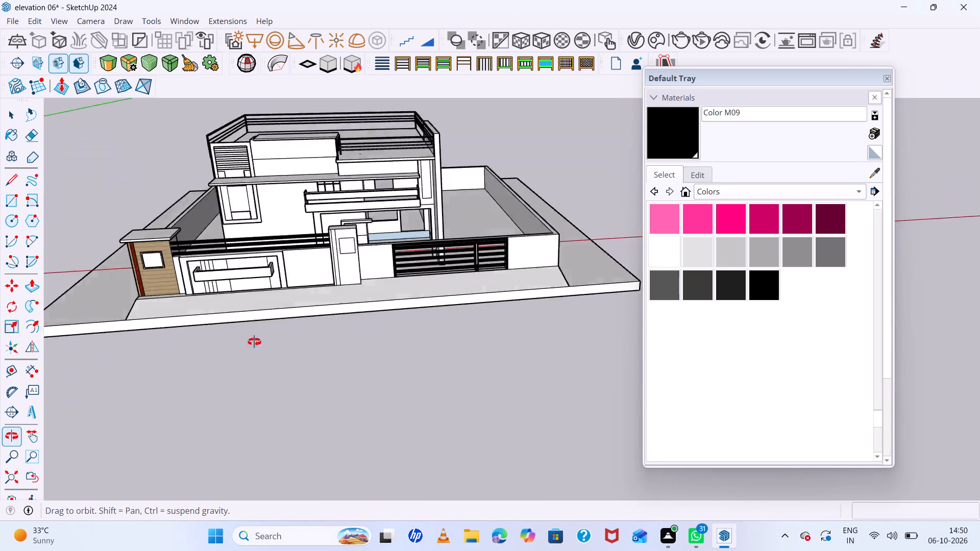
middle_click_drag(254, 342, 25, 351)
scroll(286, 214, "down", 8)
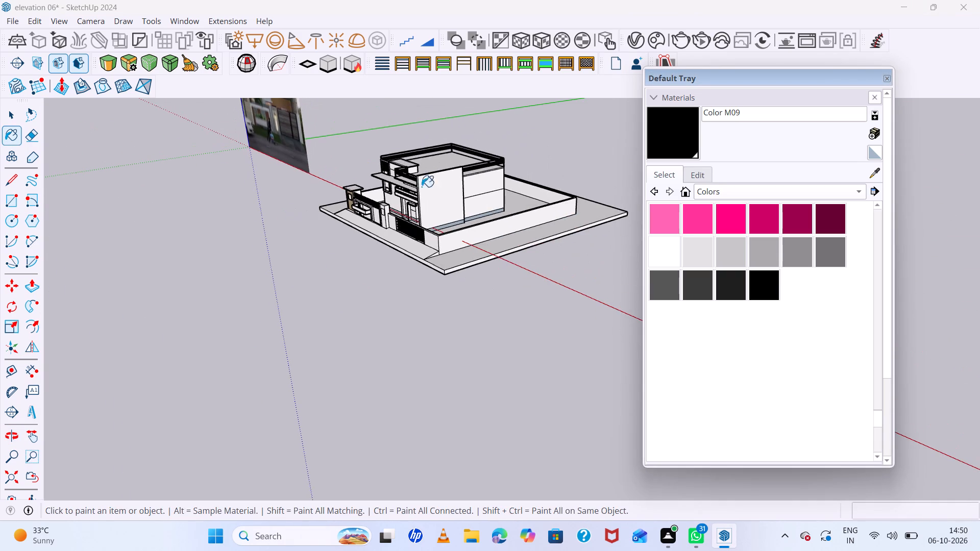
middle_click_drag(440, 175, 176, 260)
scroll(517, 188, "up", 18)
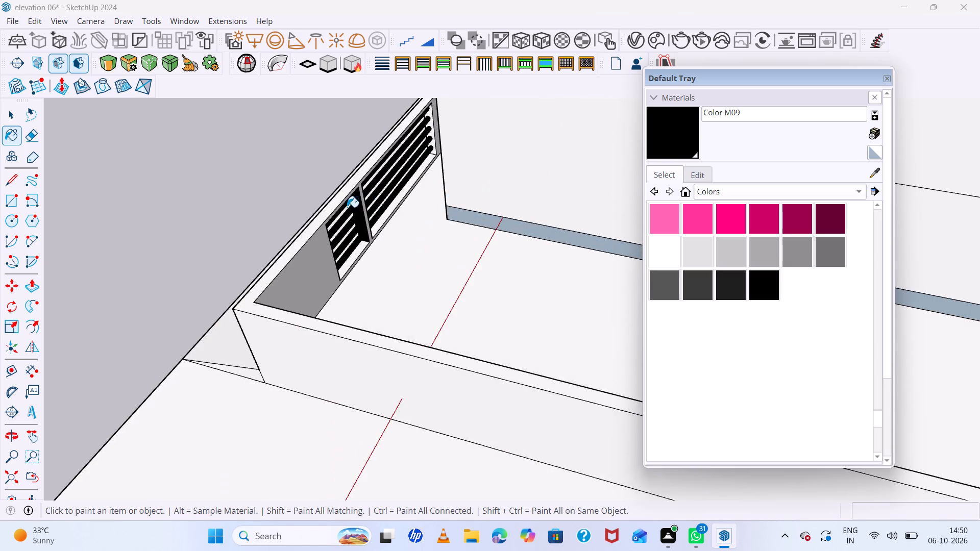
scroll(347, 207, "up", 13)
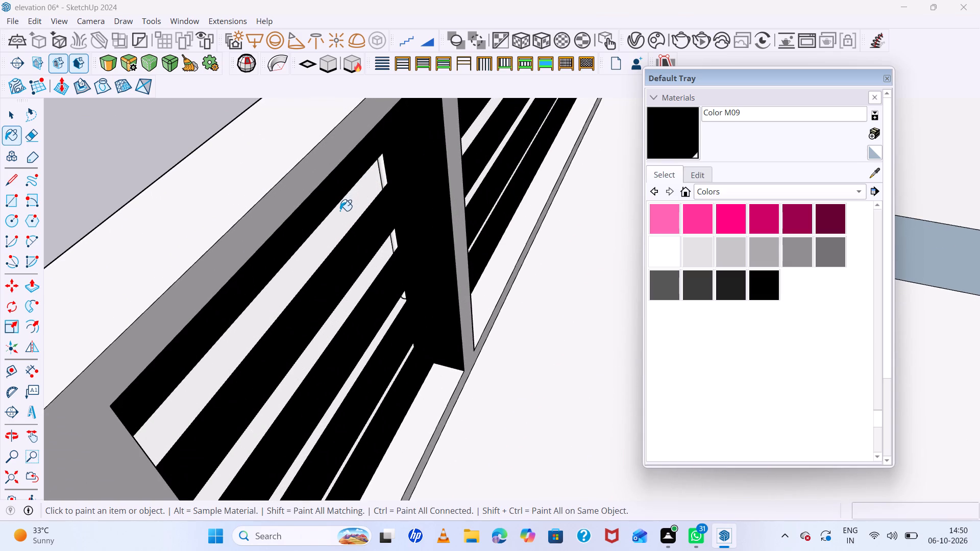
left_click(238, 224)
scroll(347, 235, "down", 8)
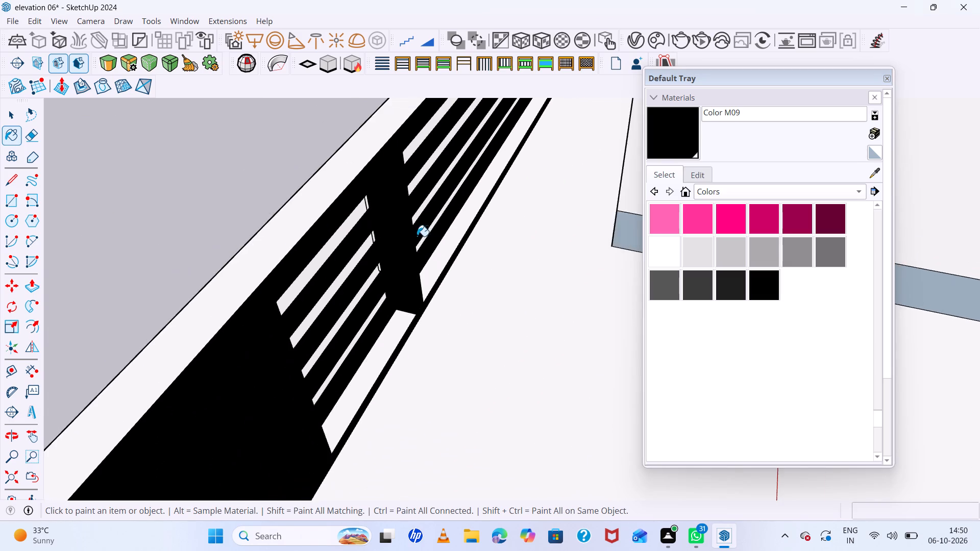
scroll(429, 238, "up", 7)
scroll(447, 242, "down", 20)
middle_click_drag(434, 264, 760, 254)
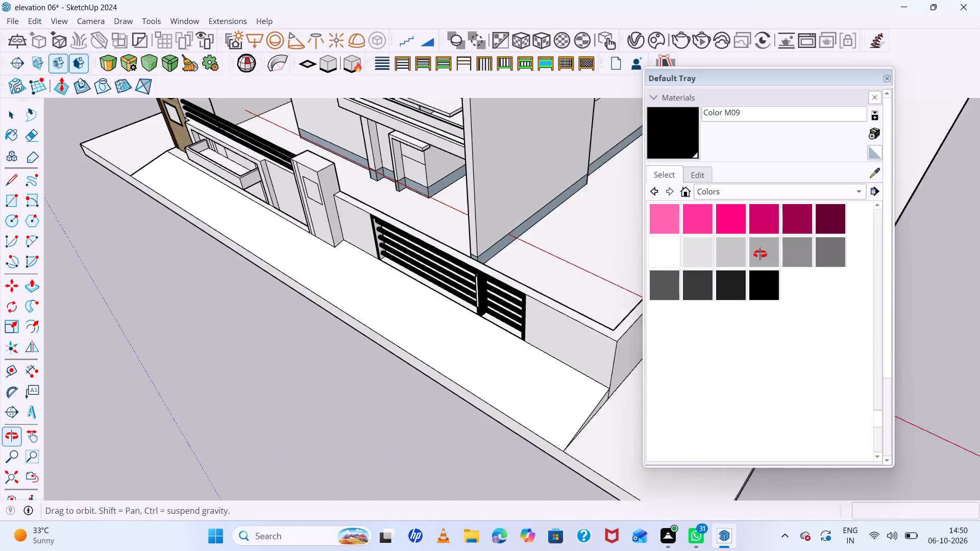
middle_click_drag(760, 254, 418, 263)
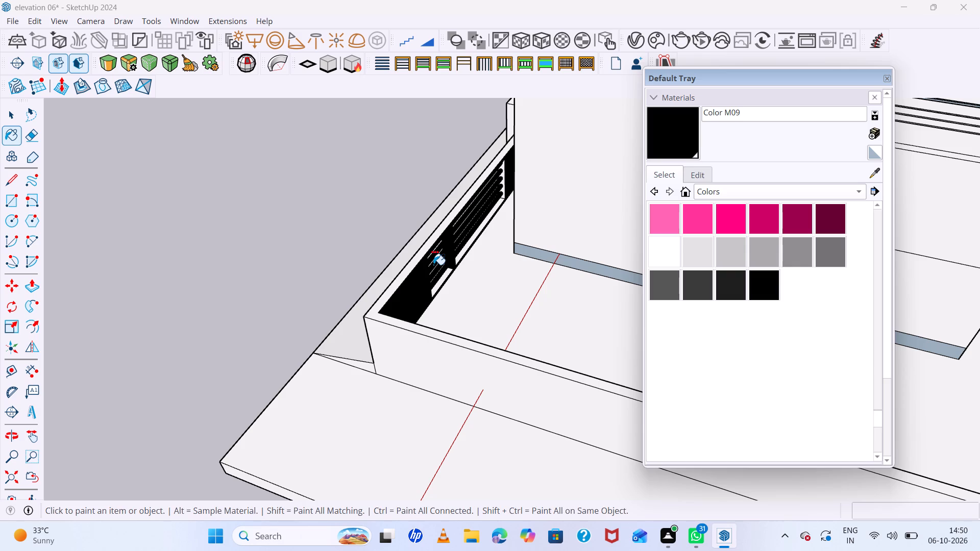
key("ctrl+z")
Paint the visible faces of the gate handle's upper mounting block with the in-model Color B08.
scroll(412, 272, "down", 6)
middle_click_drag(412, 272, 746, 186)
scroll(415, 272, "up", 1)
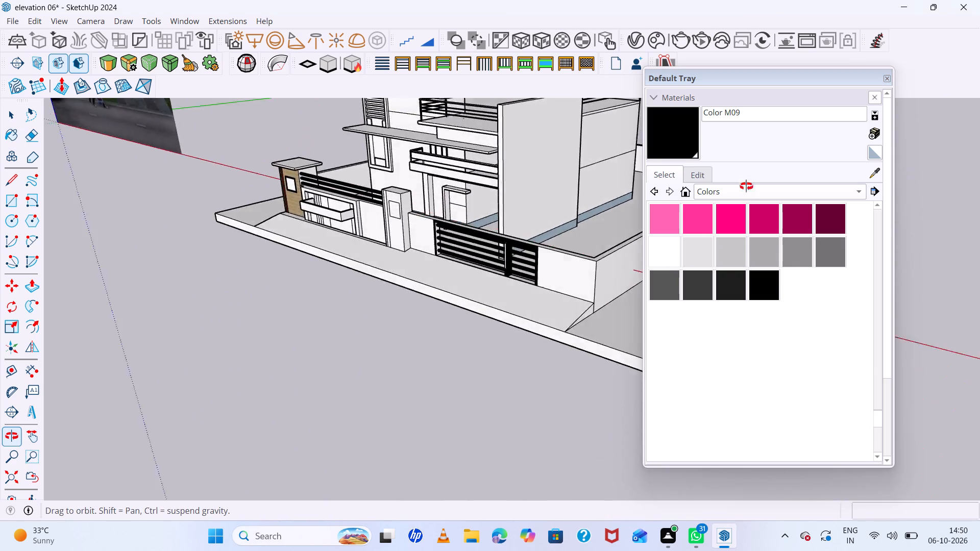
middle_click_drag(746, 186, 759, 157)
scroll(548, 223, "up", 14)
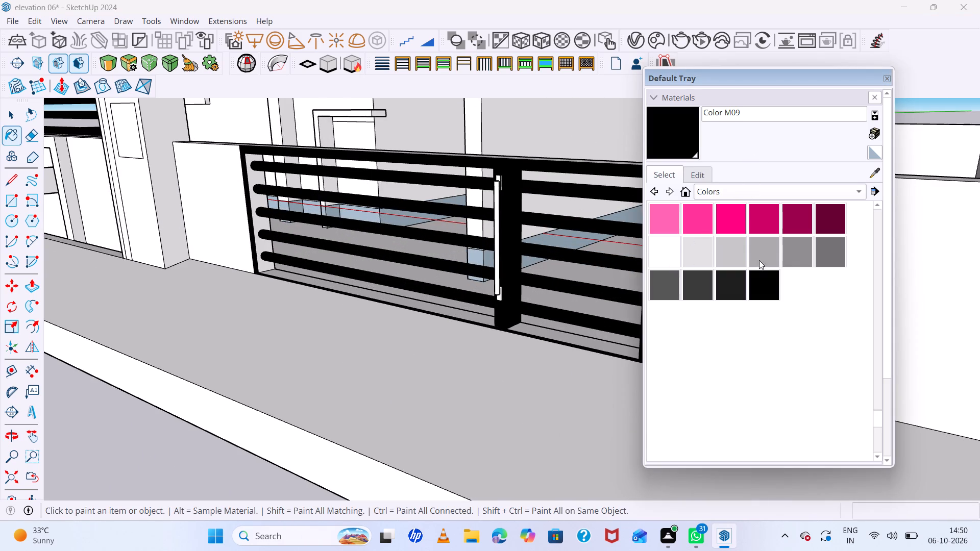
scroll(759, 260, "up", 4)
left_click(687, 191)
scroll(717, 219, "up", 5)
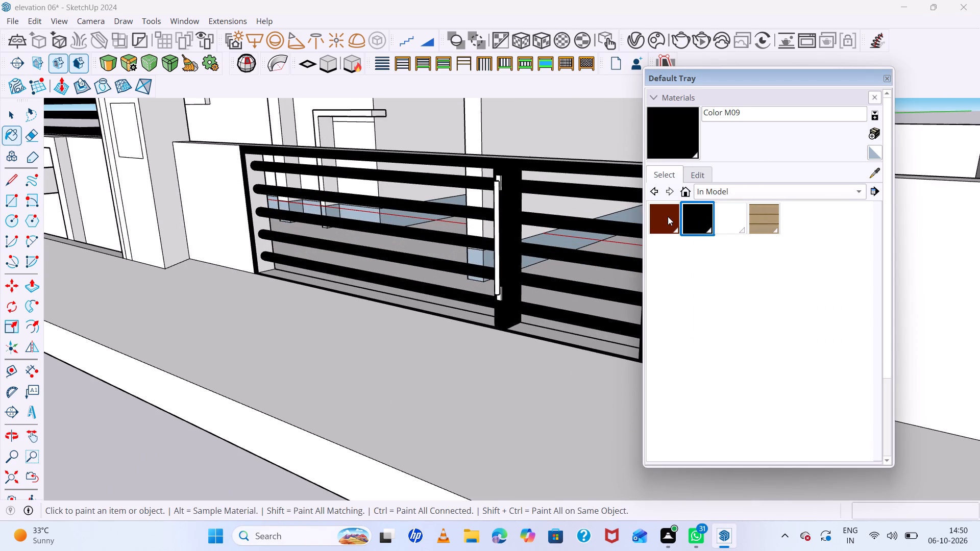
left_click(668, 216)
scroll(581, 203, "up", 6)
scroll(474, 177, "up", 7)
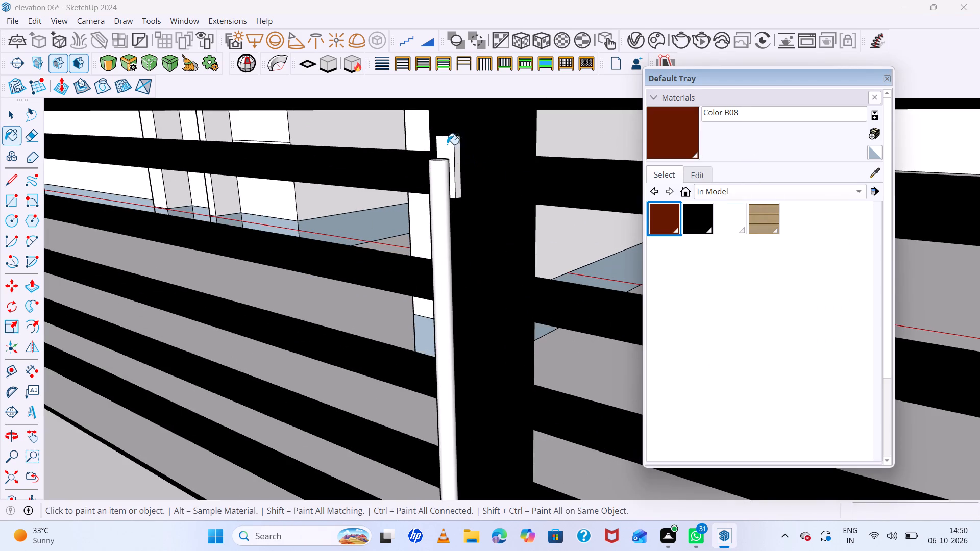
scroll(447, 144, "up", 5)
left_click(447, 144)
scroll(462, 144, "up", 5)
left_click(462, 144)
scroll(437, 151, "up", 1)
middle_click_drag(437, 174, 443, 258)
double_click(451, 118)
scroll(421, 143, "down", 9)
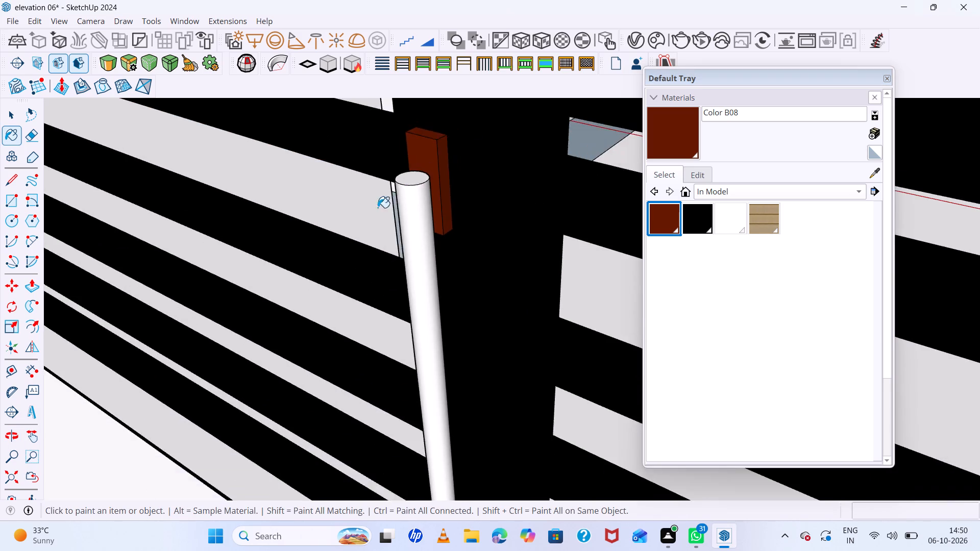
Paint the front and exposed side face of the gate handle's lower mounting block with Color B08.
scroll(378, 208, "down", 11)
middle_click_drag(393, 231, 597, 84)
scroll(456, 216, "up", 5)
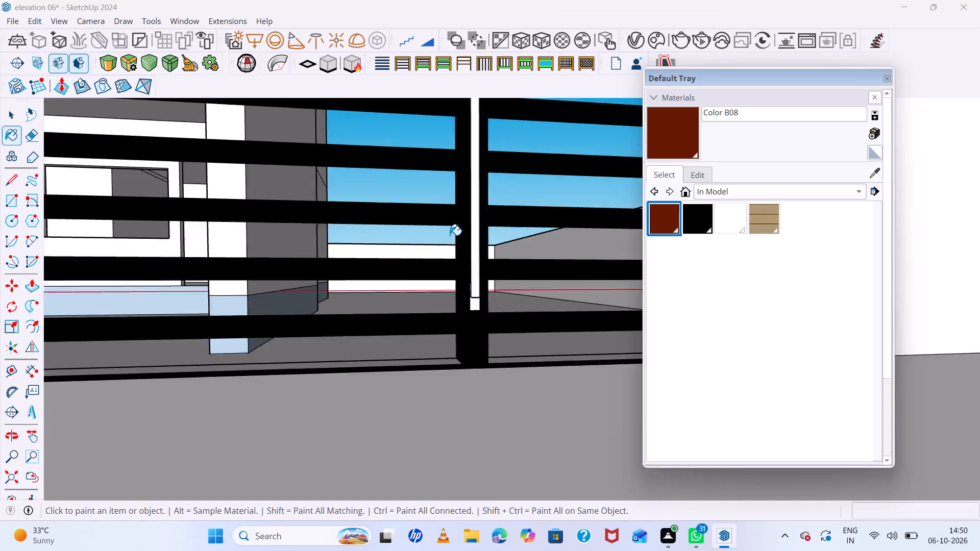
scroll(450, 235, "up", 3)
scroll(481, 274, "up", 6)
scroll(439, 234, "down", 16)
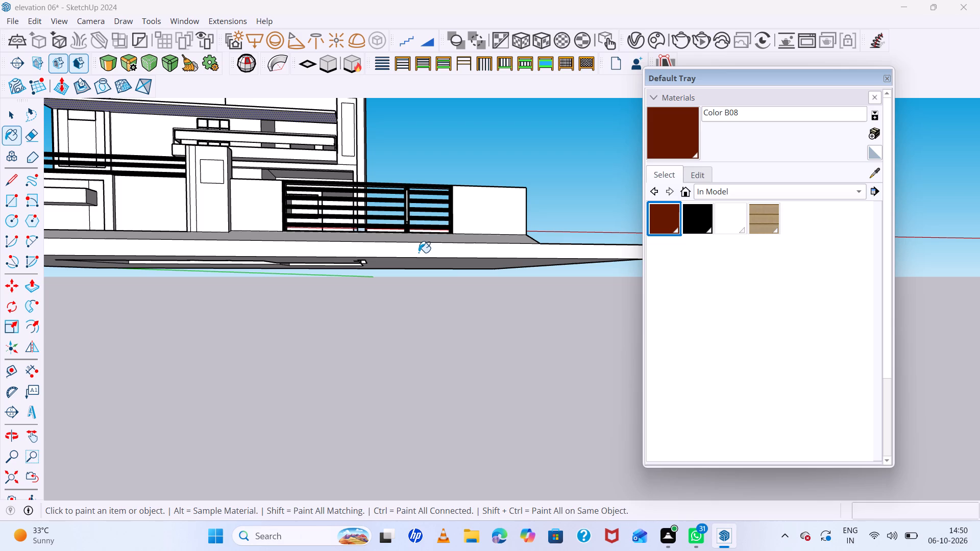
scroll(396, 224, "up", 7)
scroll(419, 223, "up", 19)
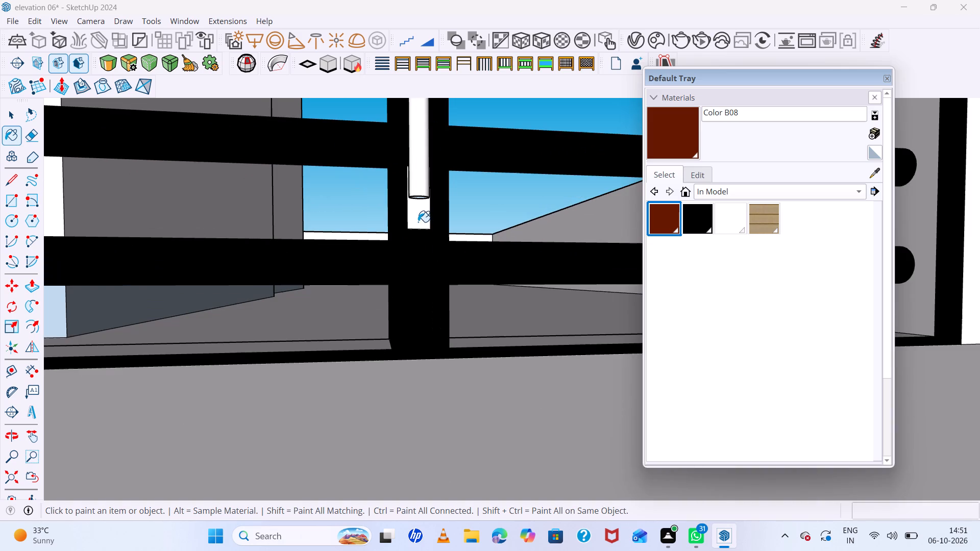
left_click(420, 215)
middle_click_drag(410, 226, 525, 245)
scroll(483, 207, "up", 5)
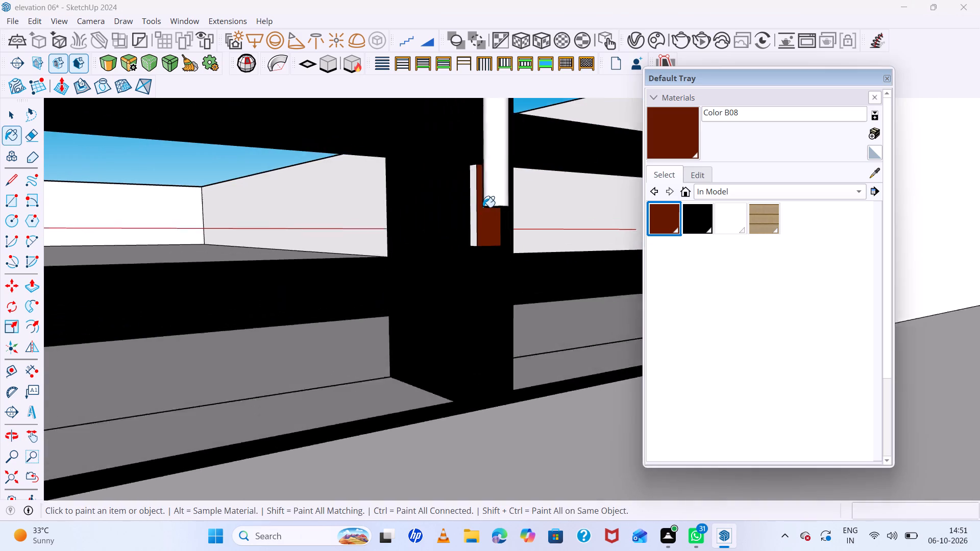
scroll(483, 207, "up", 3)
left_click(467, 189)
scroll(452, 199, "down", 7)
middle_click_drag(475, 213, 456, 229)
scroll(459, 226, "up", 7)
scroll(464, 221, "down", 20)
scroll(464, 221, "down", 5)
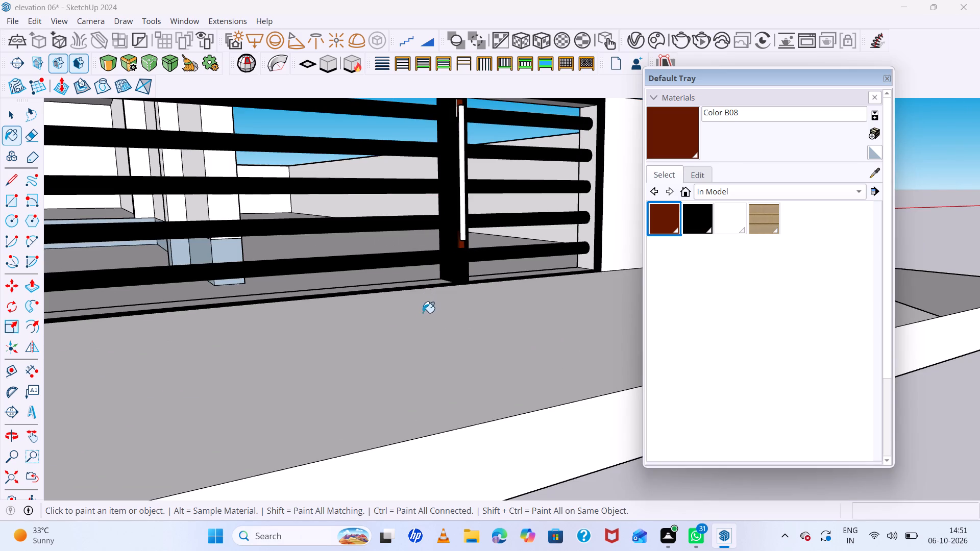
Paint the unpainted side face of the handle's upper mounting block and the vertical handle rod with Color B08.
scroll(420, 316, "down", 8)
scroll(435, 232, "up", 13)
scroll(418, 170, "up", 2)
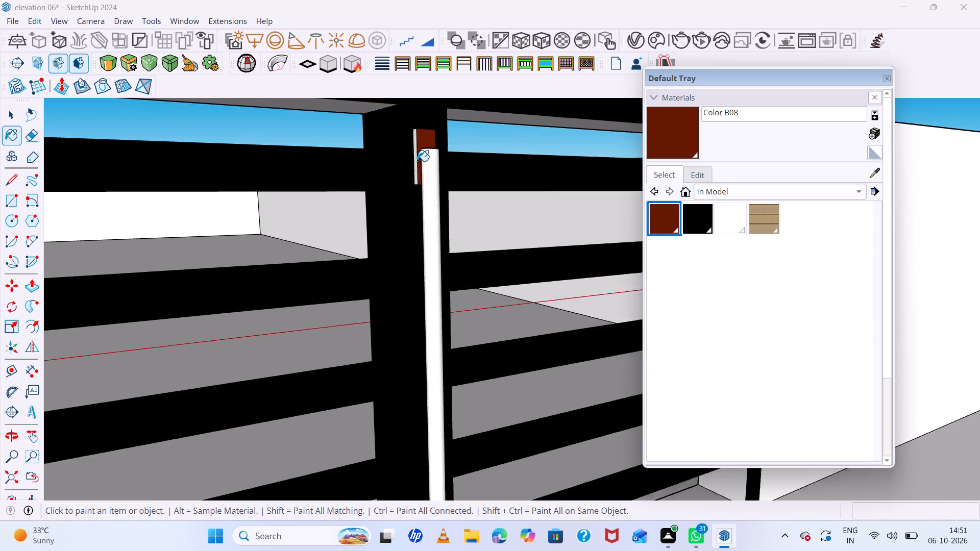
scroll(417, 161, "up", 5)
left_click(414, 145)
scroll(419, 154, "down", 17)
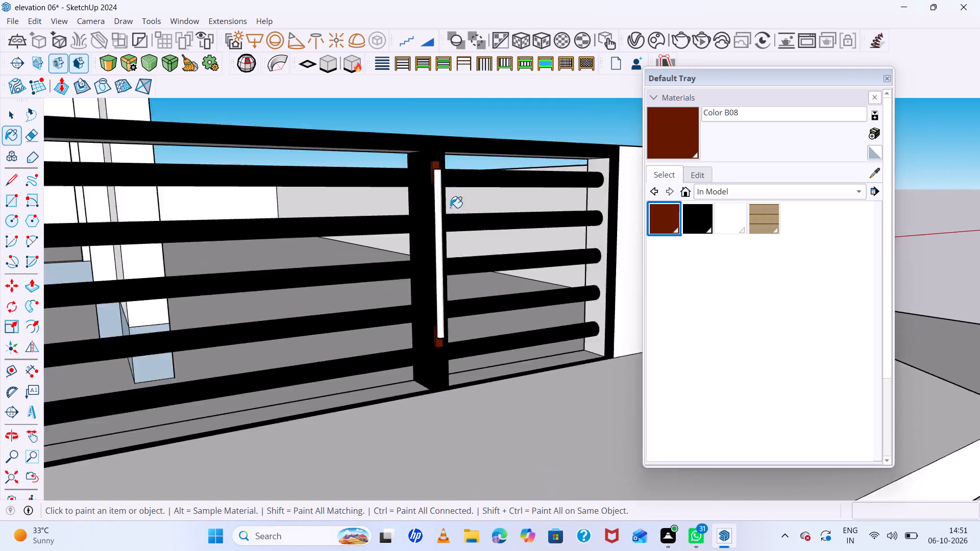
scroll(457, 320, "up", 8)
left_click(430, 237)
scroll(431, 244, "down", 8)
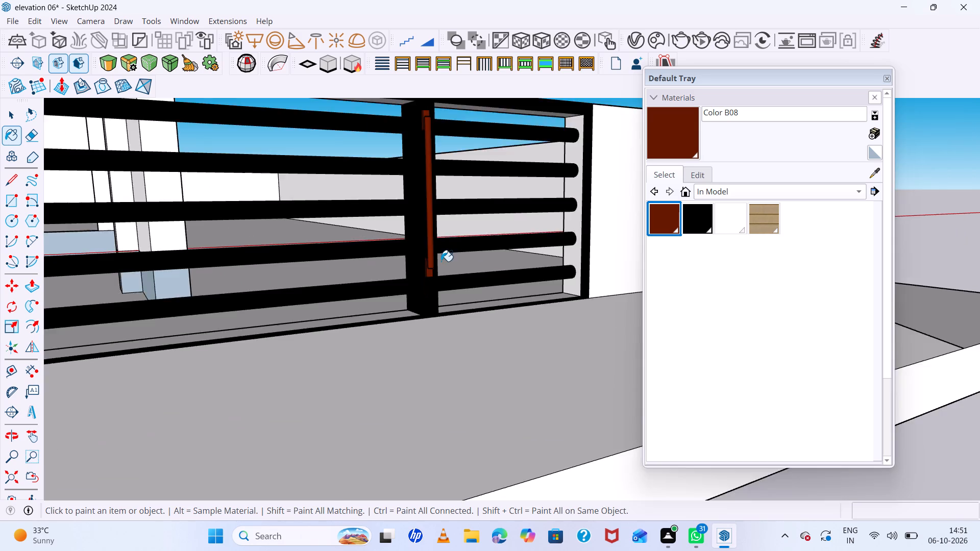
Choose grey Color M03 from the Colors collection and paint the vertical handle rod with it.
scroll(443, 265, "down", 8)
middle_click_drag(465, 280, 338, 295)
scroll(470, 223, "up", 15)
scroll(472, 240, "down", 10)
left_click(738, 193)
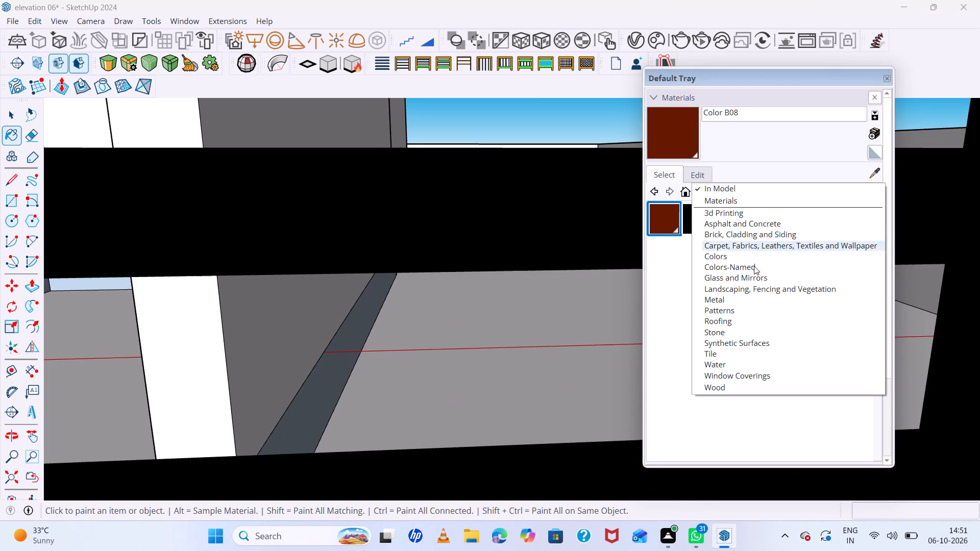
left_click(743, 256)
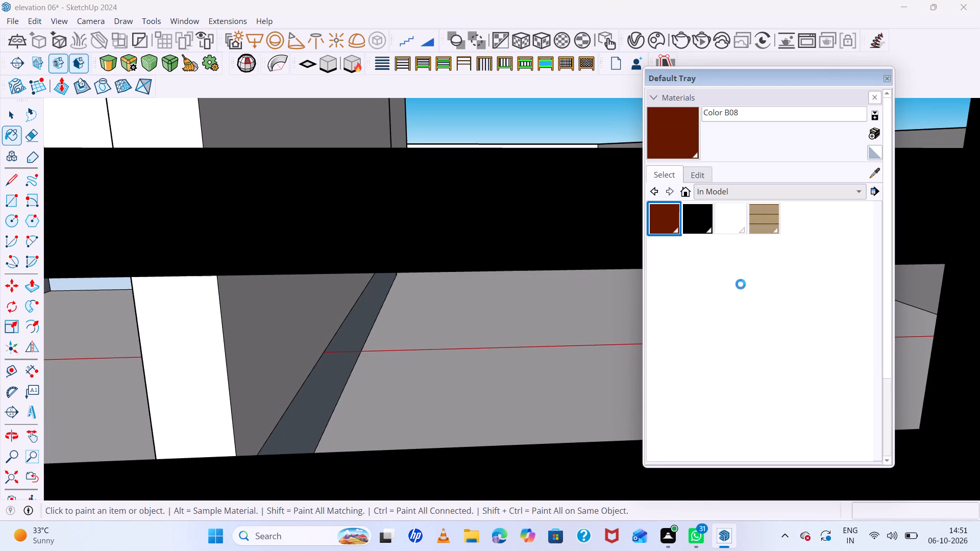
scroll(753, 304, "down", 16)
scroll(781, 320, "down", 6)
scroll(790, 256, "up", 4)
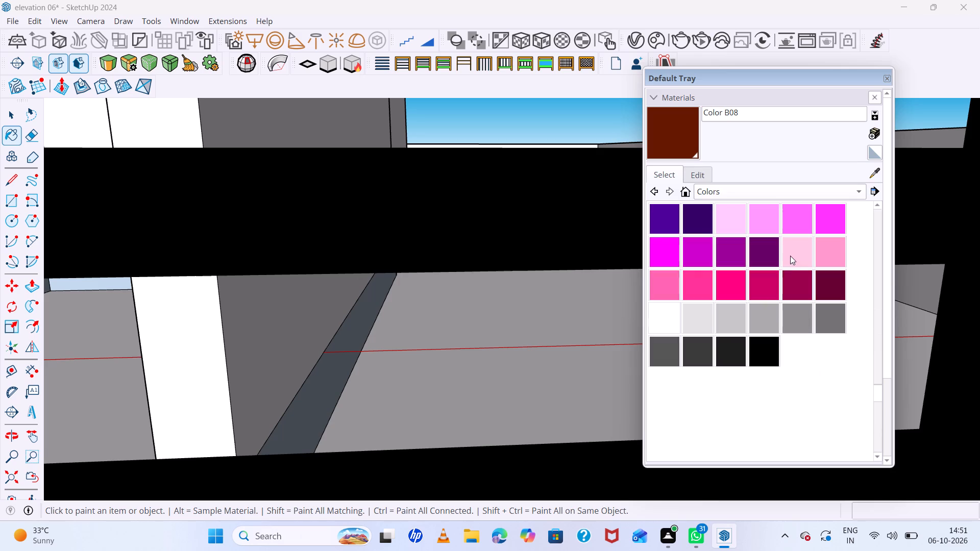
left_click(769, 324)
scroll(597, 266, "down", 8)
scroll(541, 265, "down", 8)
scroll(482, 262, "down", 9)
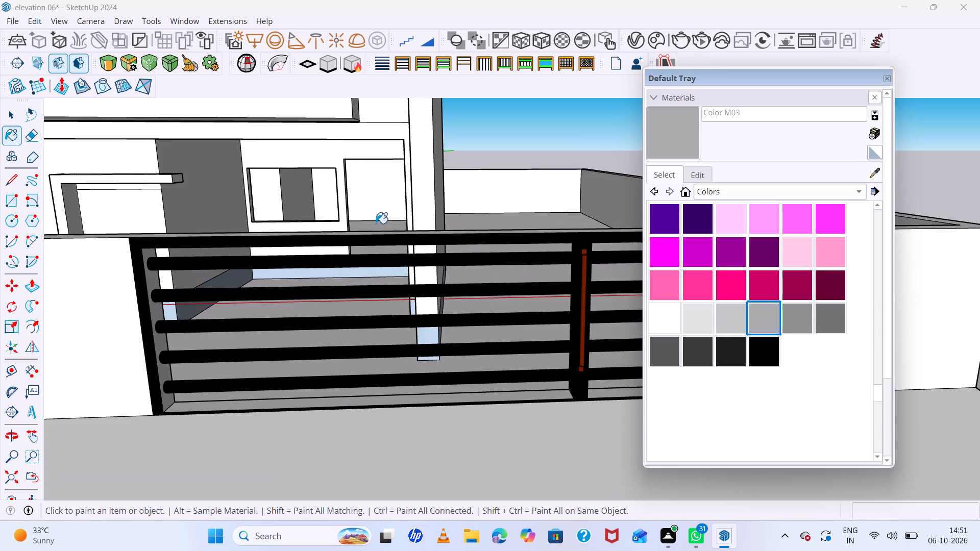
scroll(565, 251, "up", 13)
left_click(590, 263)
scroll(569, 245, "down", 8)
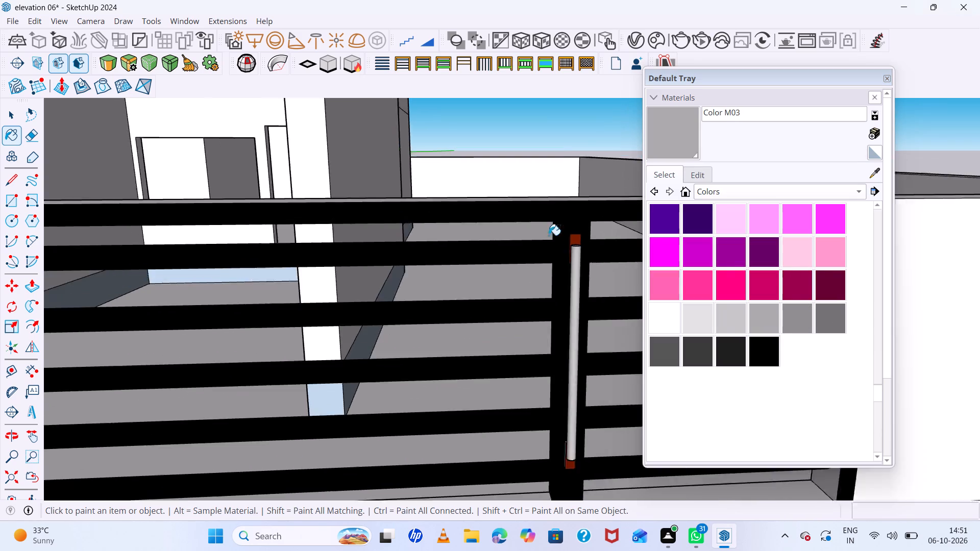
Paint the front and both side faces of the handle's lower mounting block with Color M03.
scroll(509, 220, "down", 8)
middle_click_drag(580, 257, 382, 204)
scroll(450, 304, "up", 7)
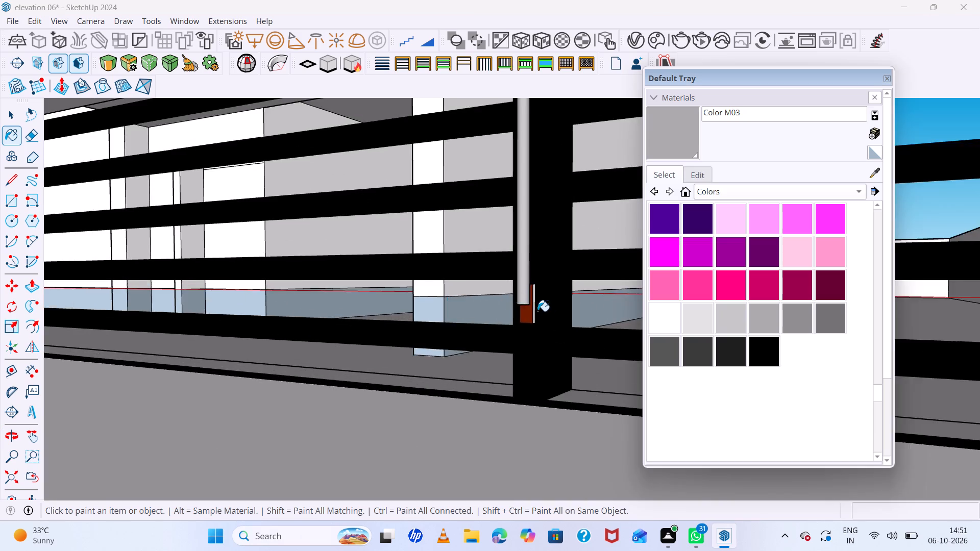
scroll(543, 314, "up", 6)
left_click(524, 280)
scroll(521, 286, "up", 7)
left_click(514, 319)
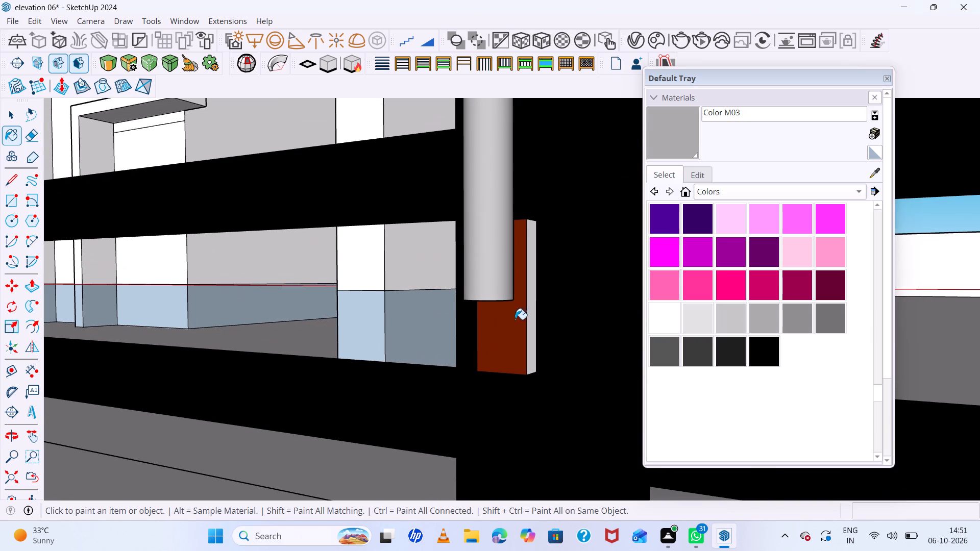
scroll(476, 324, "down", 6)
middle_click_drag(478, 323, 753, 318)
middle_click(753, 318)
scroll(471, 306, "up", 8)
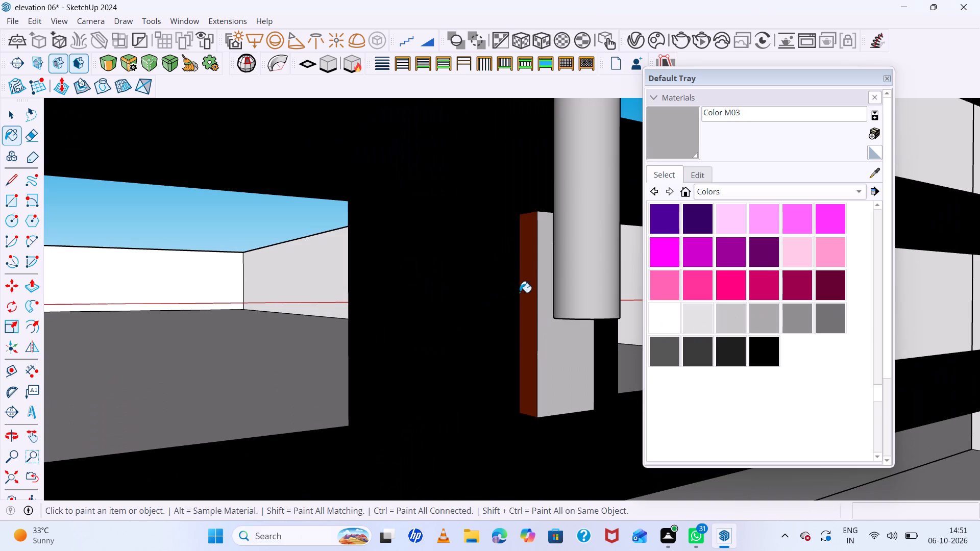
double_click(526, 287)
scroll(460, 289, "down", 16)
scroll(464, 289, "down", 8)
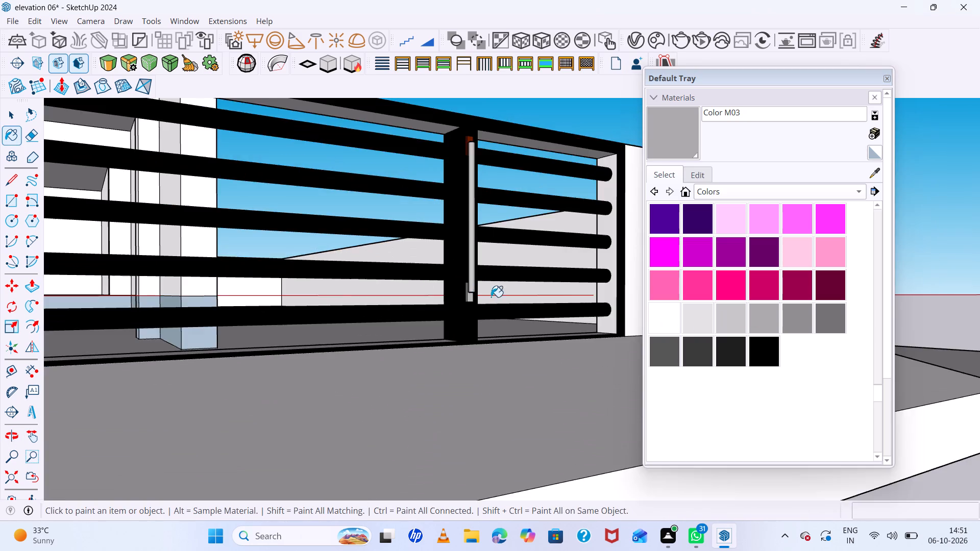
scroll(514, 301, "down", 4)
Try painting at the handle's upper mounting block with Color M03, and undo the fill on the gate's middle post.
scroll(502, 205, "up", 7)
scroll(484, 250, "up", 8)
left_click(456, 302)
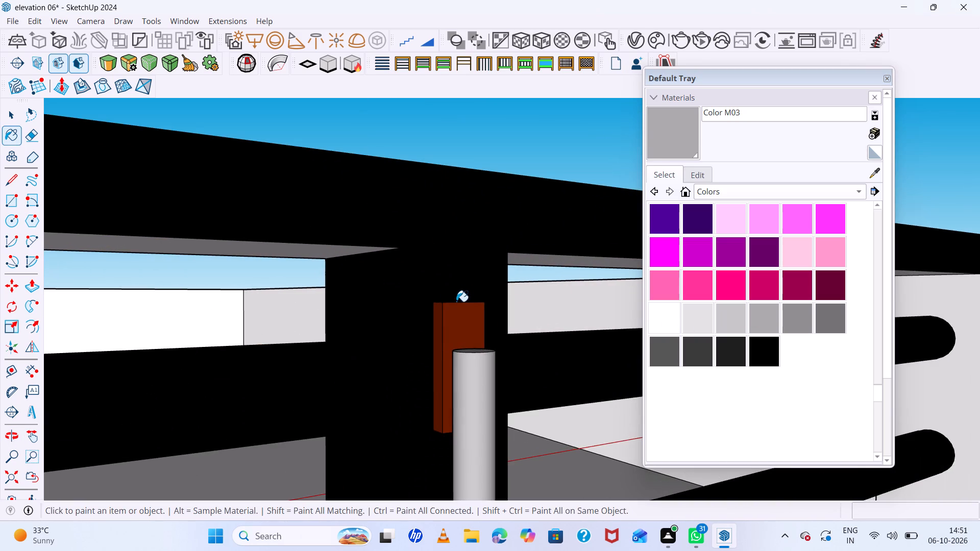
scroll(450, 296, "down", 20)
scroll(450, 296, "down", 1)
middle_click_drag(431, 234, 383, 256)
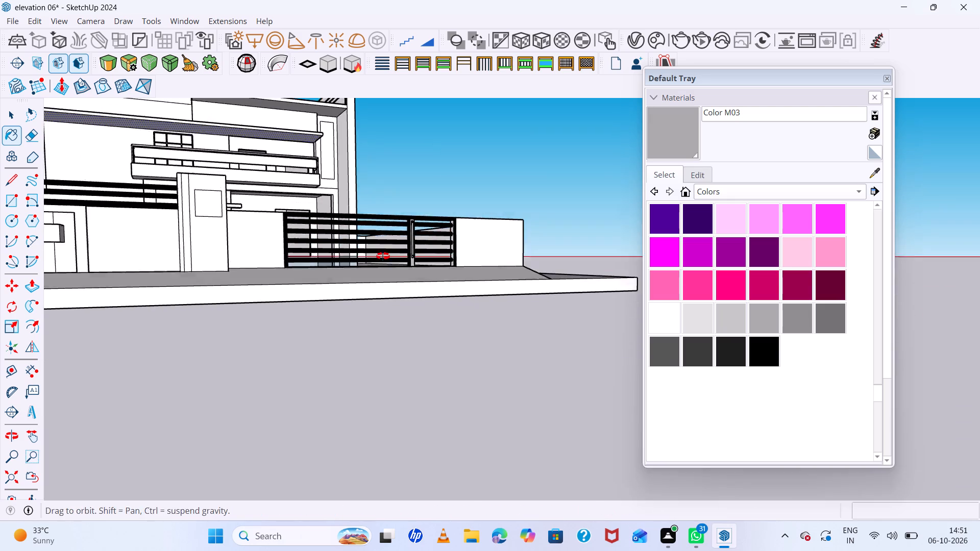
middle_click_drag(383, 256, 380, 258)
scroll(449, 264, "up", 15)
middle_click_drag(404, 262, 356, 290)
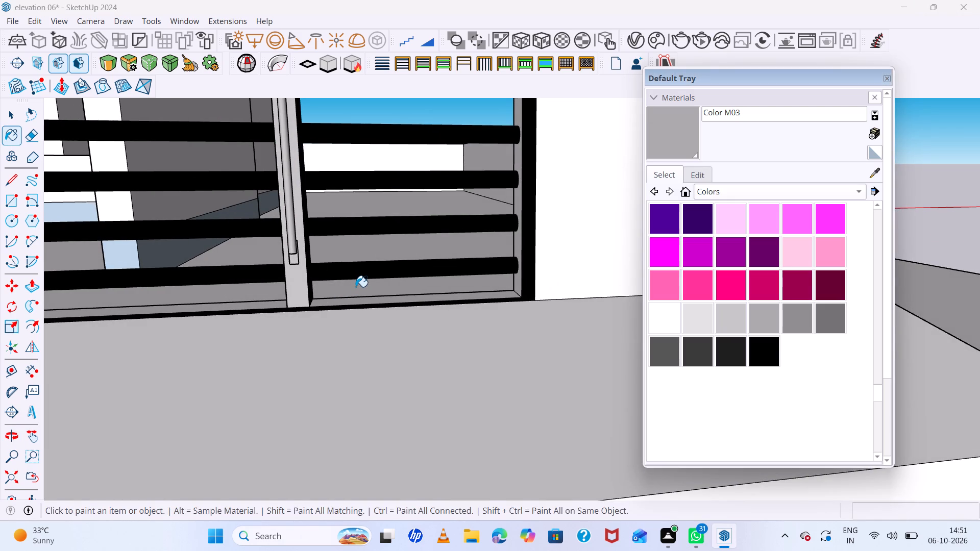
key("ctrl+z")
Paint the front face and one side face of the handle's upper mounting block with Color M03.
scroll(335, 274, "down", 8)
scroll(318, 174, "up", 10)
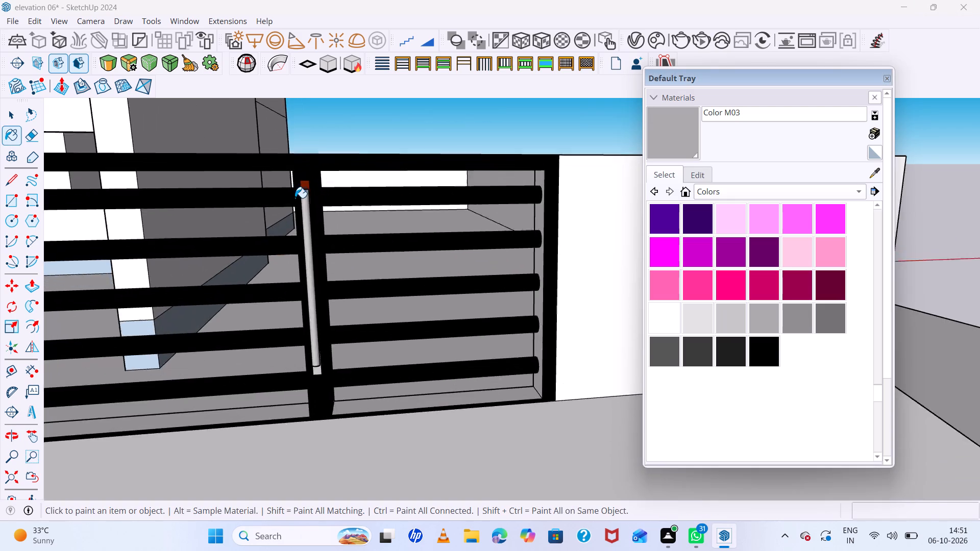
scroll(295, 198, "up", 17)
middle_click_drag(317, 177, 416, 185)
middle_click(416, 185)
left_click(329, 155)
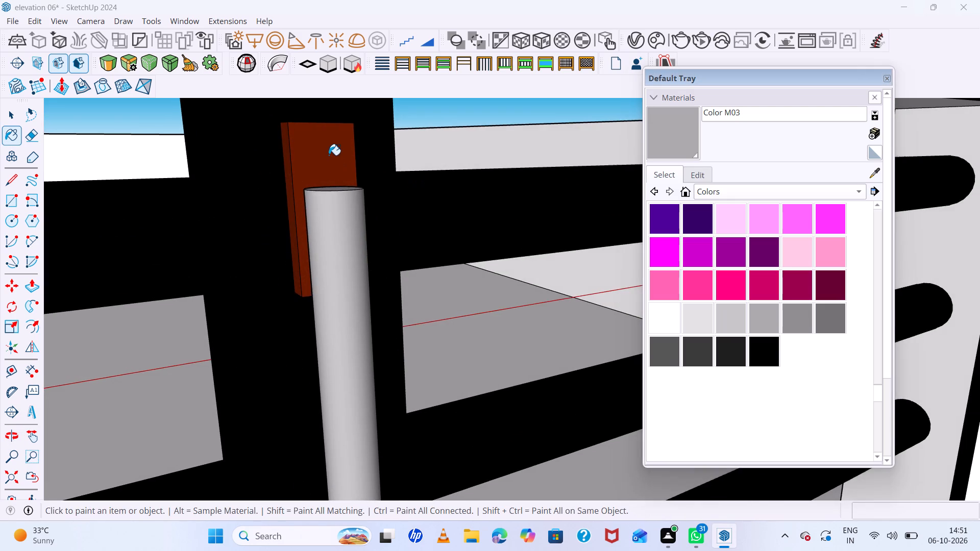
scroll(298, 168, "down", 5)
middle_click_drag(321, 184, 452, 187)
middle_click(452, 187)
scroll(273, 171, "up", 7)
double_click(278, 164)
scroll(284, 179, "down", 8)
middle_click_drag(292, 178, 279, 233)
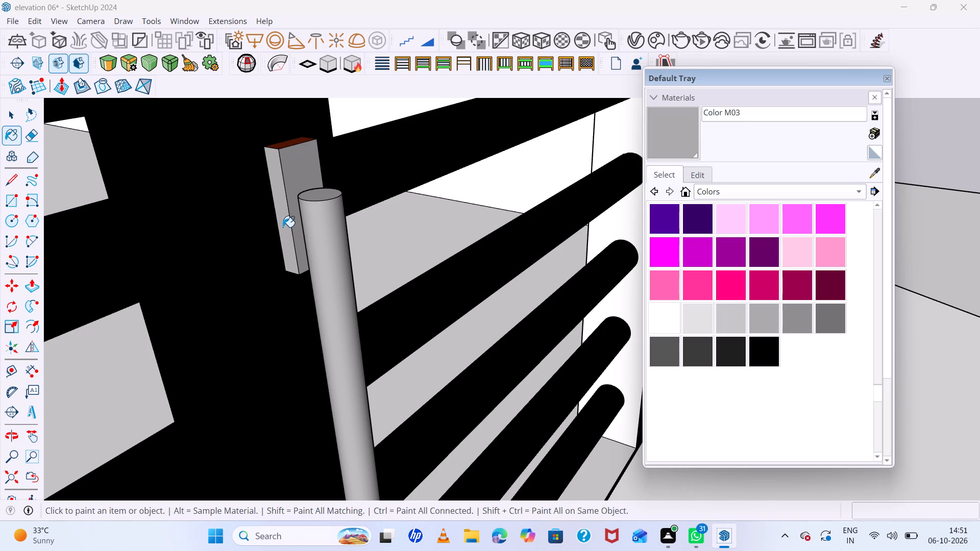
Paint the top and remaining side face of the handle's upper mounting block with Color M03, undoing any fill on the post.
double_click(291, 137)
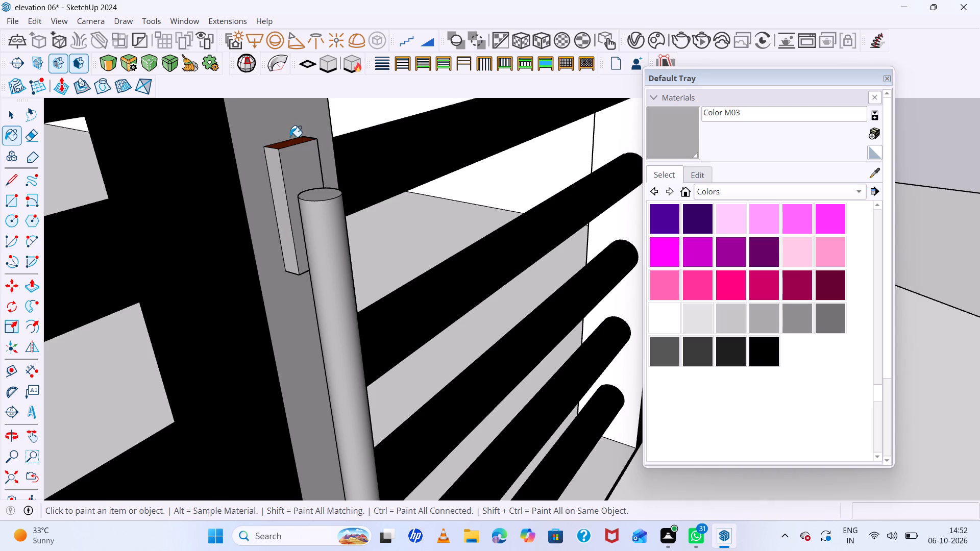
key("ctrl+z")
scroll(291, 145, "up", 6)
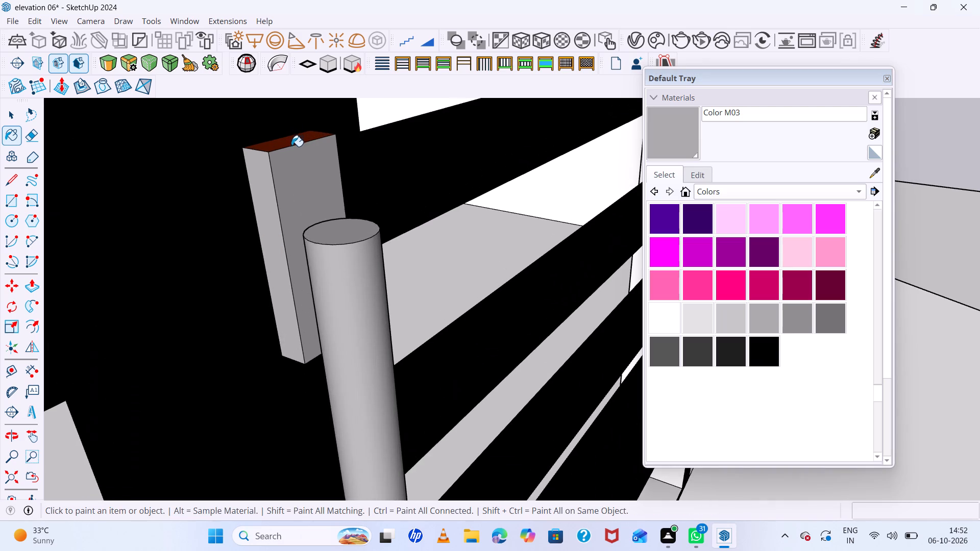
double_click(286, 140)
scroll(334, 169, "down", 6)
middle_click_drag(370, 190, 0, 157)
scroll(566, 210, "up", 7)
left_click(525, 159)
scroll(431, 198, "down", 10)
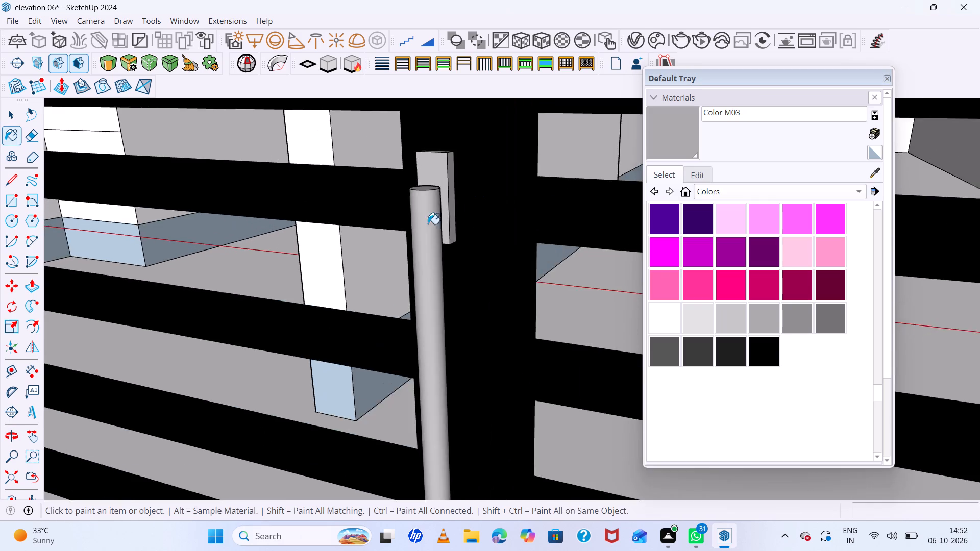
Leave the Paint Bucket and examine the whole model and the painted gate and handle from several angles.
scroll(428, 224, "down", 7)
scroll(459, 236, "up", 1)
middle_click_drag(459, 236, 354, 9)
scroll(460, 214, "up", 8)
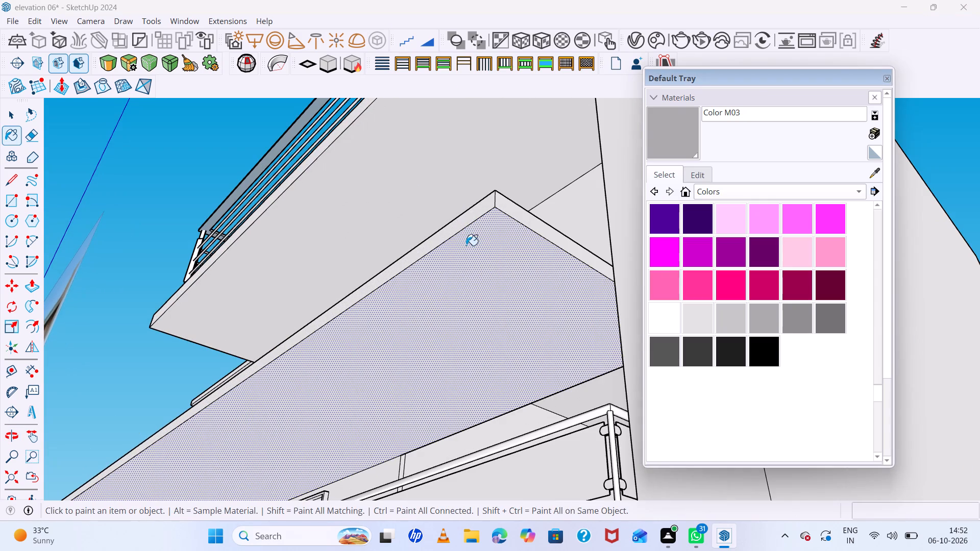
scroll(382, 262, "down", 20)
scroll(382, 262, "down", 3)
key("space")
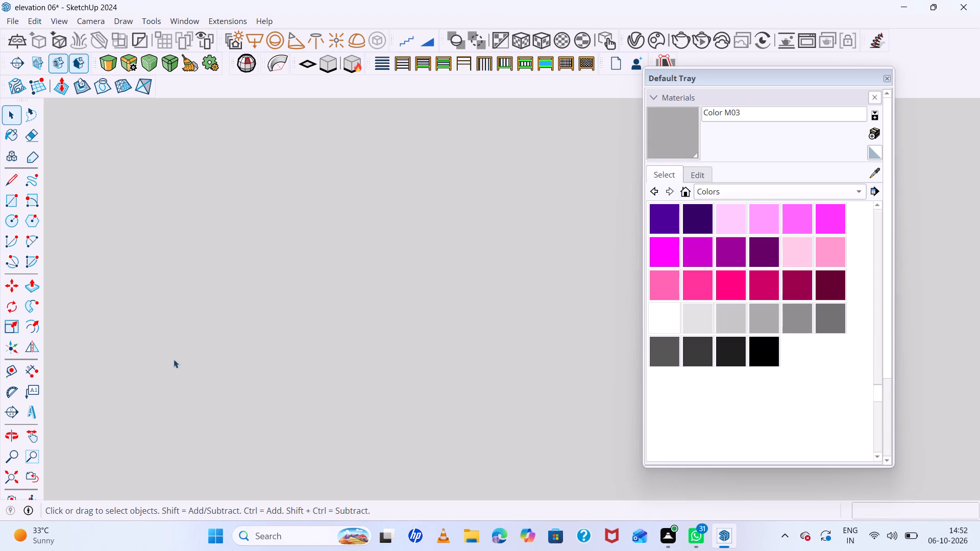
double_click(9, 478)
scroll(452, 233, "down", 7)
middle_click_drag(465, 257, 661, 428)
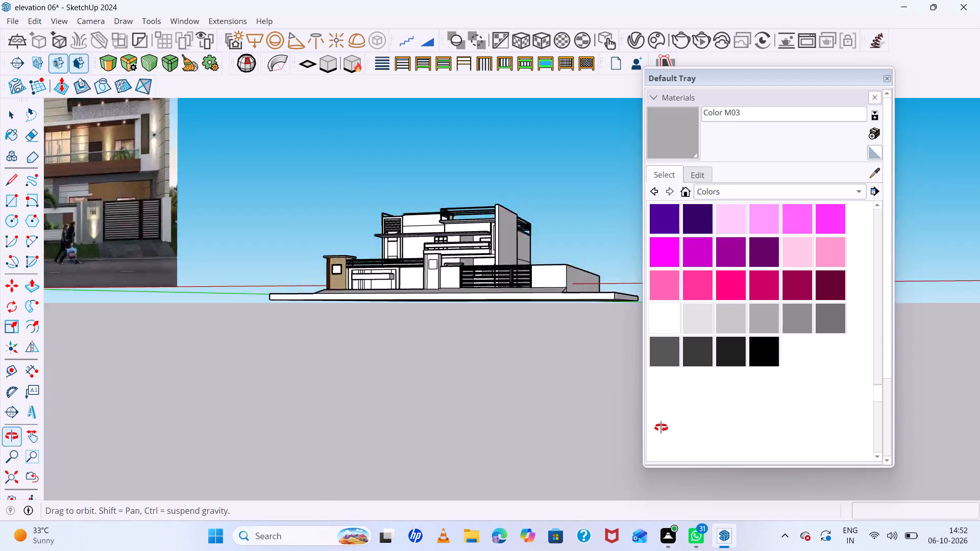
middle_click_drag(661, 428, 665, 428)
scroll(527, 301, "up", 16)
middle_click_drag(492, 263, 233, 249)
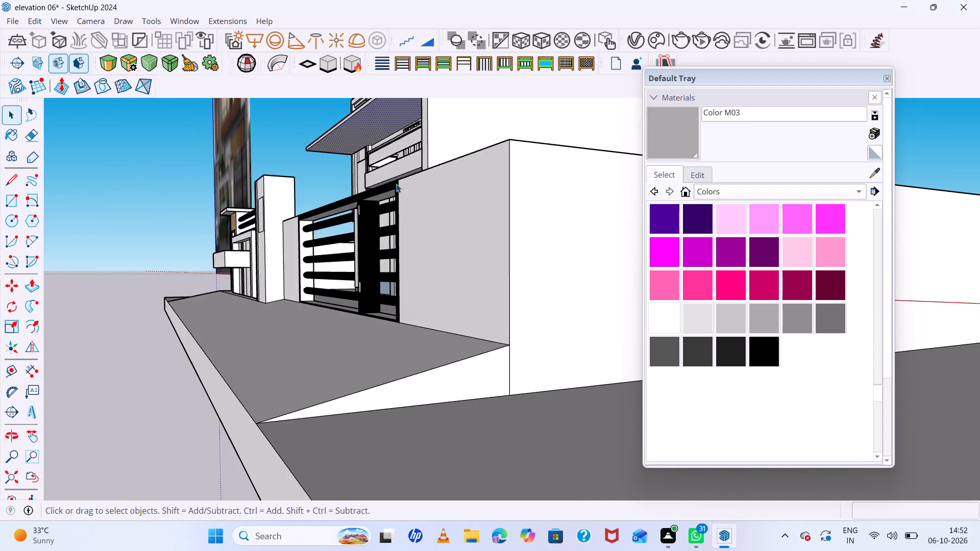
scroll(396, 184, "up", 8)
scroll(281, 240, "up", 5)
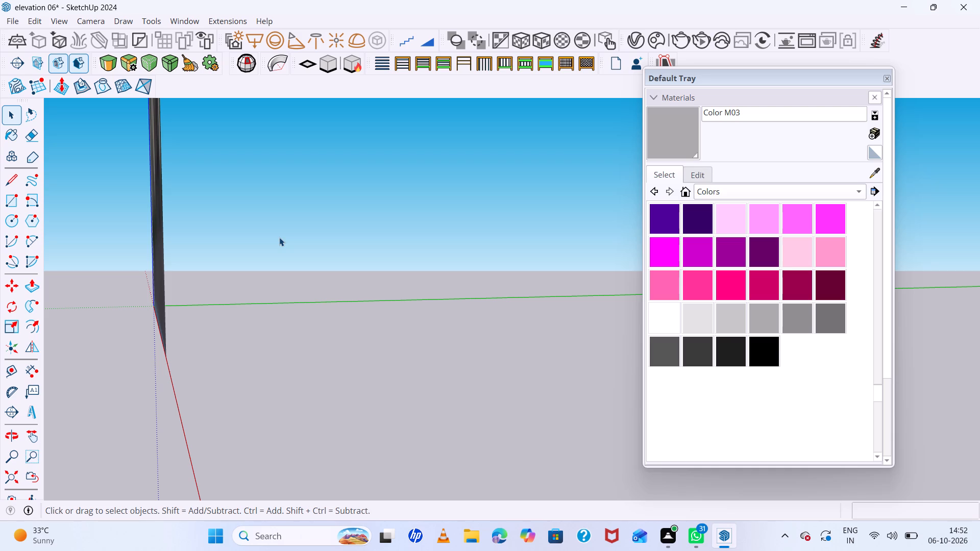
scroll(211, 335, "down", 16)
scroll(275, 344, "up", 8)
scroll(279, 341, "down", 20)
scroll(279, 341, "down", 8)
middle_click_drag(265, 371, 548, 399)
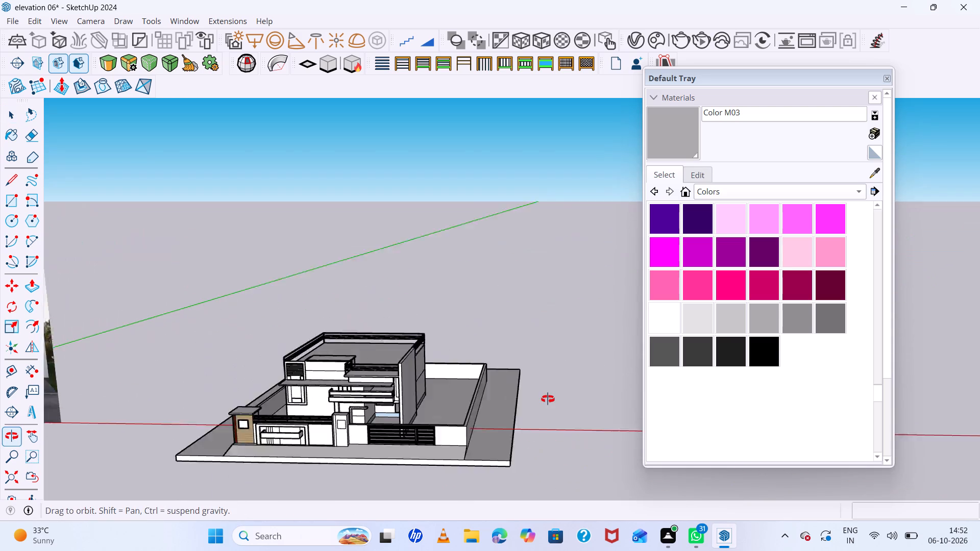
middle_click_drag(548, 399, 561, 327)
scroll(413, 342, "up", 9)
scroll(563, 367, "up", 5)
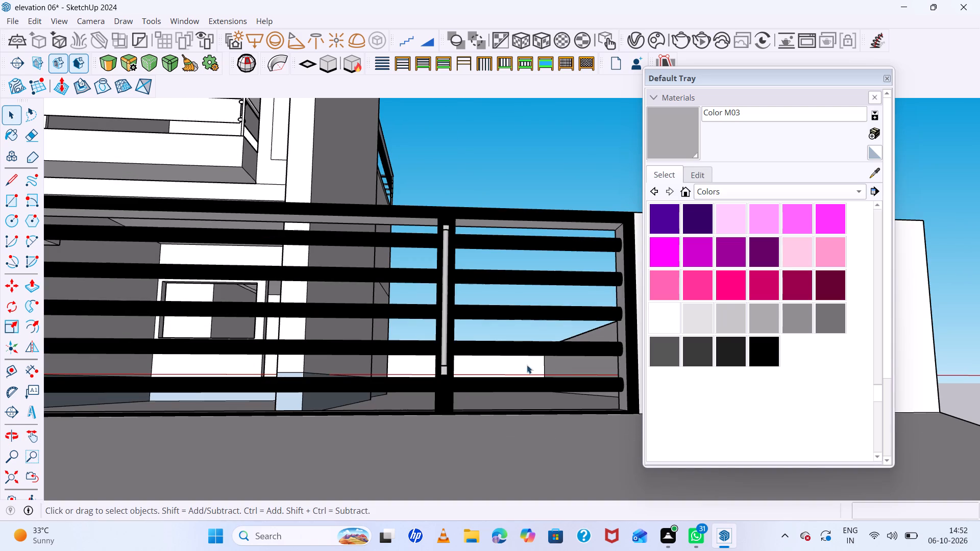
middle_click_drag(421, 349, 151, 430)
middle_click(151, 430)
scroll(268, 377, "up", 2)
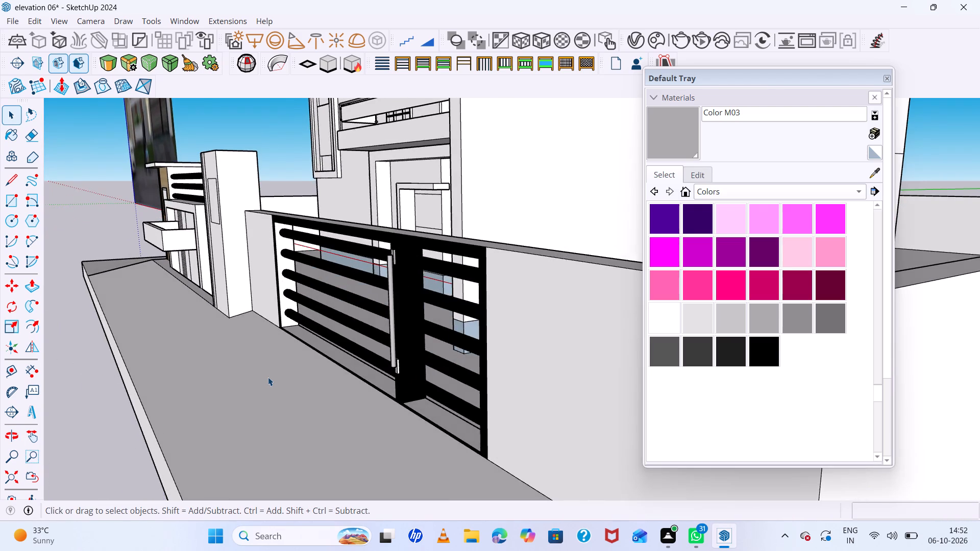
Examine the painted gate, the whole house model and the reference photo from several angles and distances.
scroll(268, 377, "up", 6)
scroll(268, 377, "down", 9)
middle_click_drag(503, 428, 665, 435)
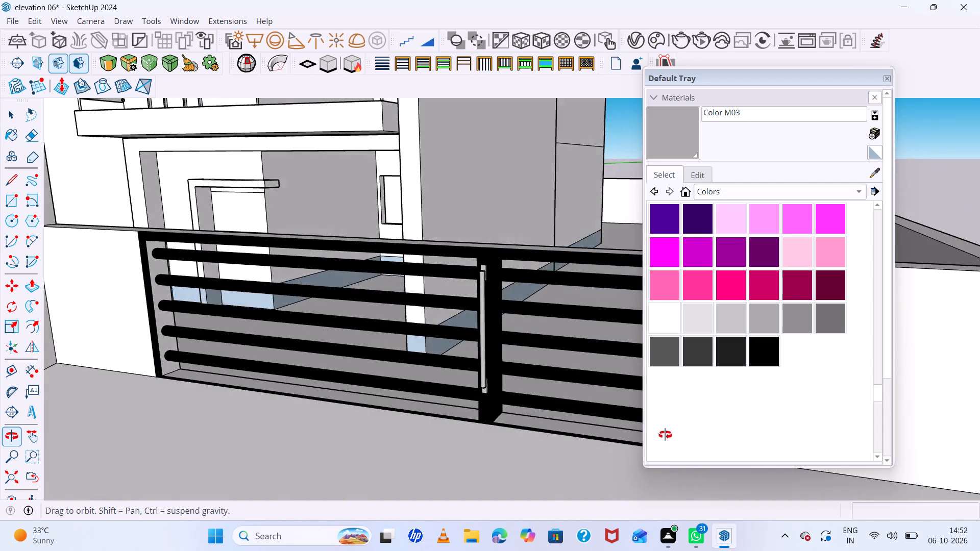
middle_click_drag(665, 435, 545, 389)
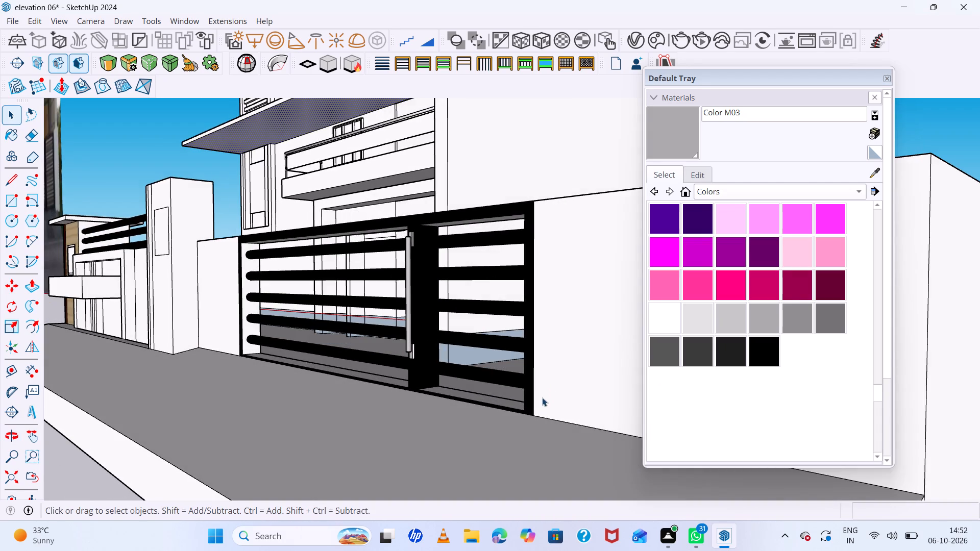
scroll(483, 336, "up", 8)
scroll(480, 335, "down", 16)
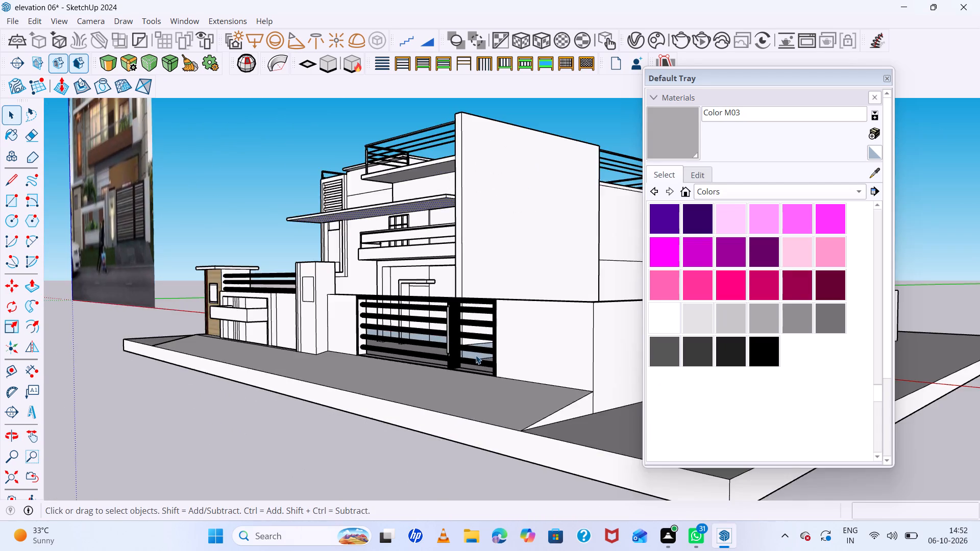
middle_click_drag(484, 363, 669, 398)
scroll(322, 318, "up", 8)
middle_click_drag(405, 347, 586, 343)
scroll(553, 305, "down", 18)
middle_click_drag(490, 310, 304, 316)
scroll(387, 313, "up", 1)
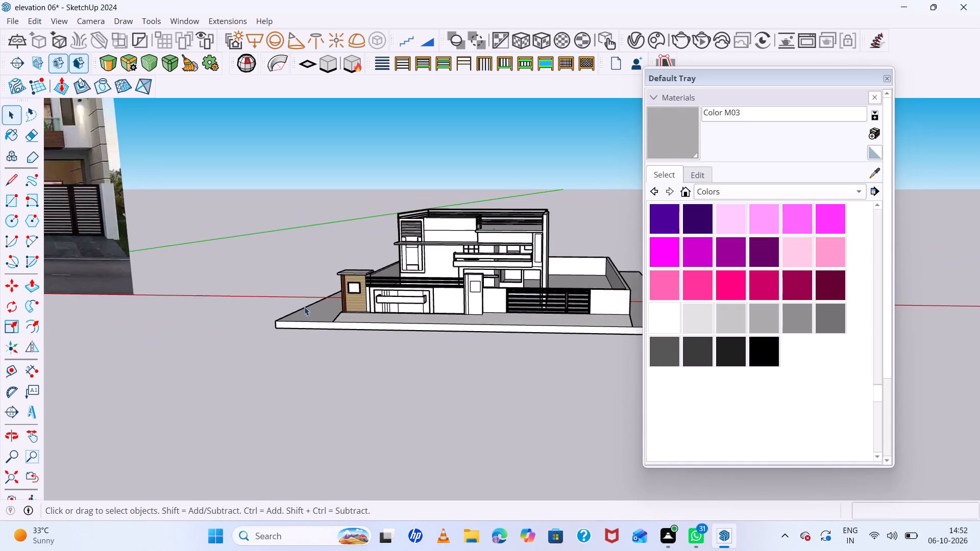
scroll(435, 274, "up", 9)
middle_click_drag(480, 278, 495, 229)
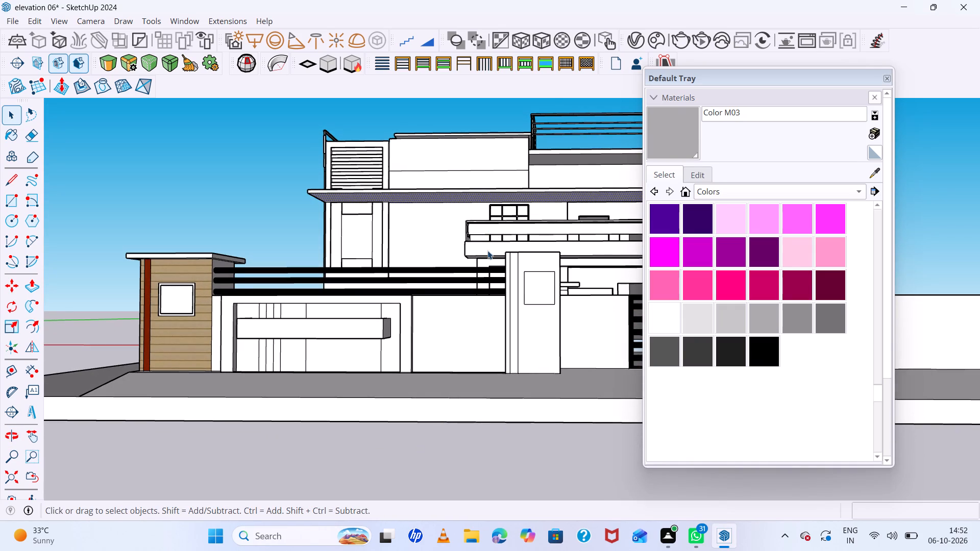
scroll(479, 252, "down", 15)
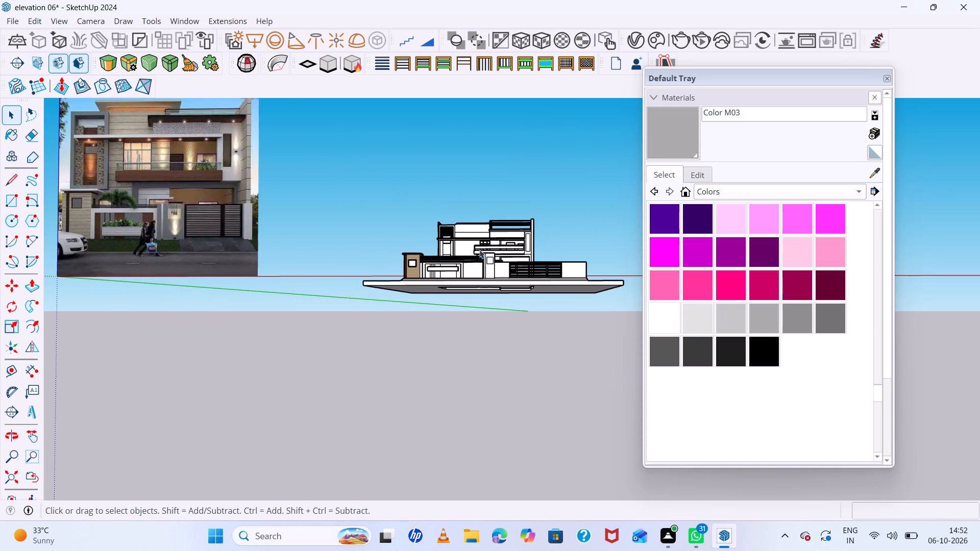
scroll(162, 164, "up", 7)
scroll(330, 195, "down", 6)
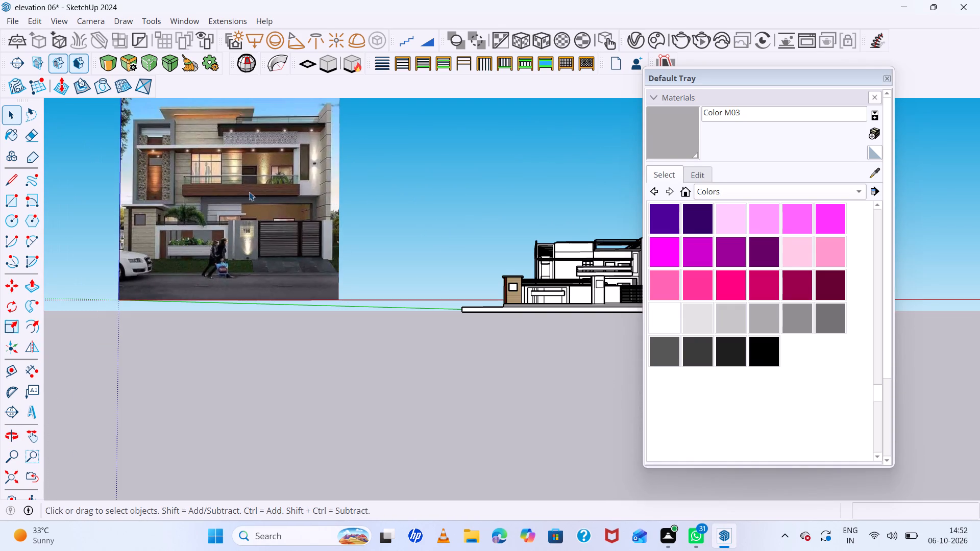
scroll(574, 250, "up", 7)
scroll(519, 249, "up", 7)
scroll(373, 203, "down", 8)
Paint the balcony railing's panels with Translucent Glass Blue from the Glass and Mirrors collection and clear the selection.
scroll(533, 240, "up", 7)
middle_click_drag(467, 221, 517, 305)
scroll(517, 305, "up", 8)
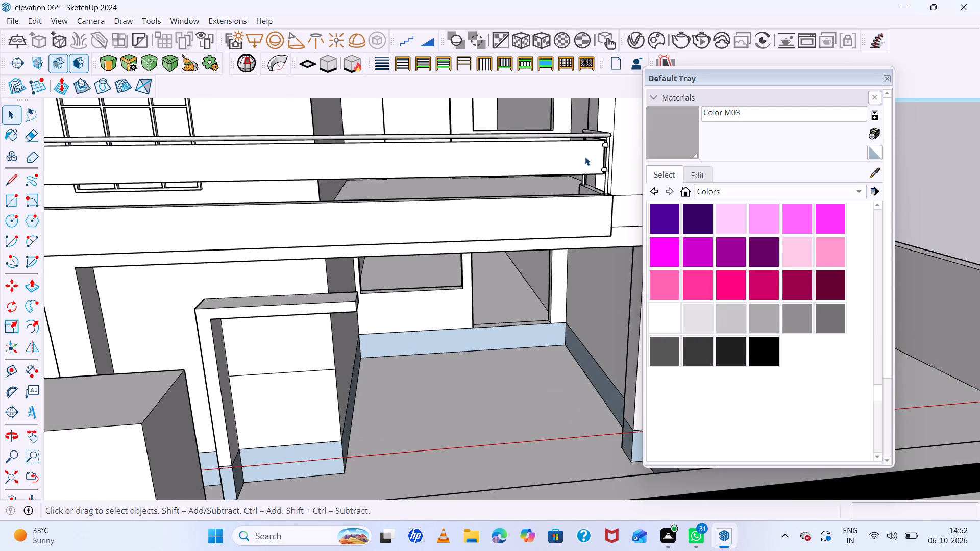
left_click(585, 156)
scroll(548, 162, "down", 5)
scroll(547, 164, "up", 6)
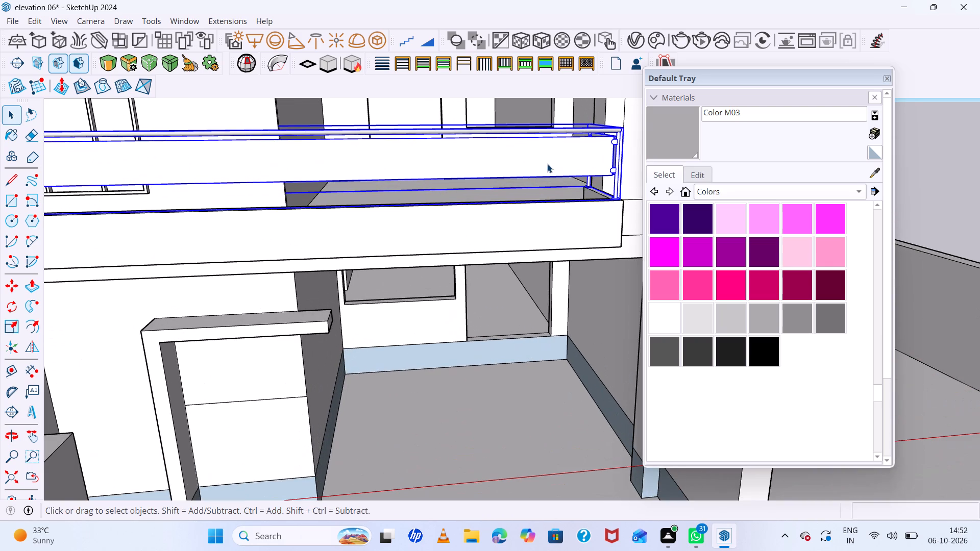
left_click(547, 165)
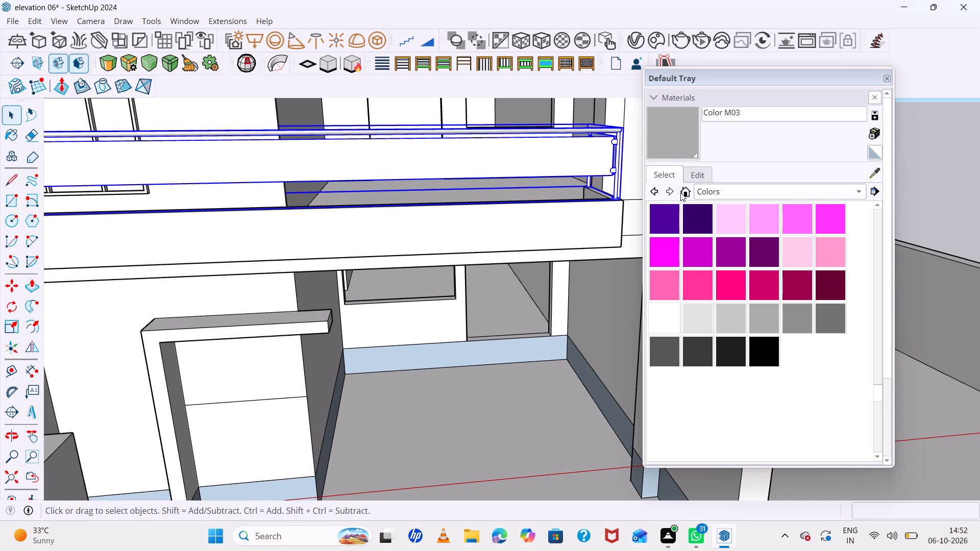
left_click(680, 192)
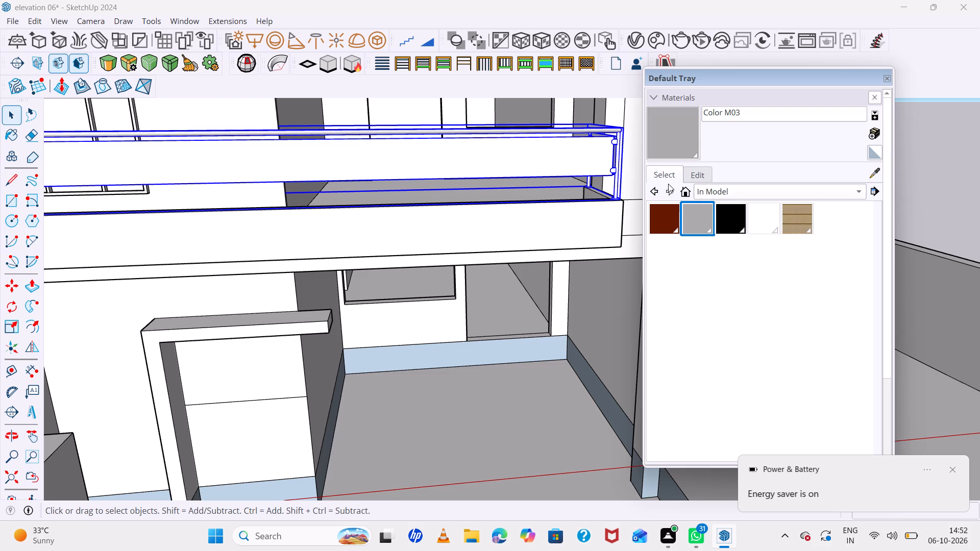
left_click(738, 191)
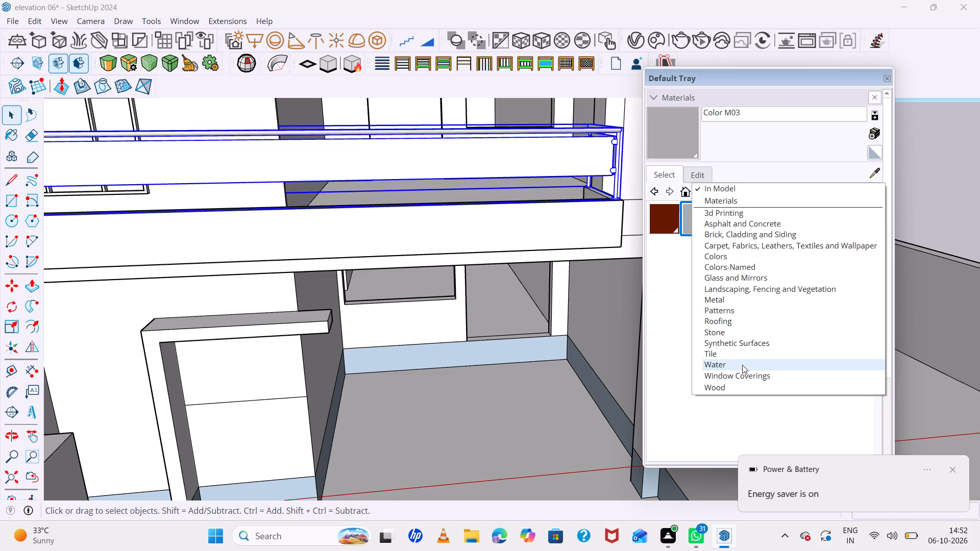
left_click(738, 280)
left_click(769, 222)
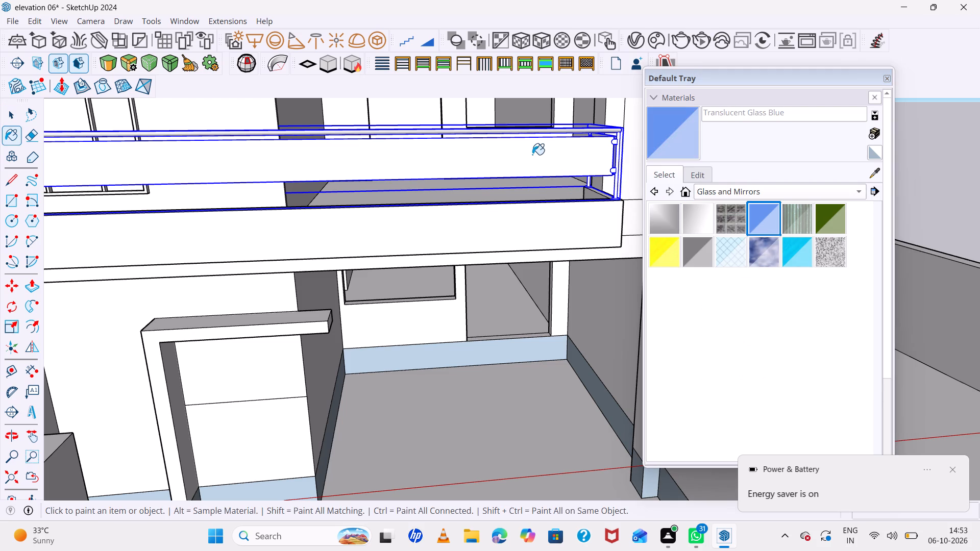
left_click(532, 155)
scroll(540, 172, "down", 7)
middle_click_drag(563, 197, 822, 219)
scroll(563, 197, "up", 1)
scroll(525, 202, "down", 5)
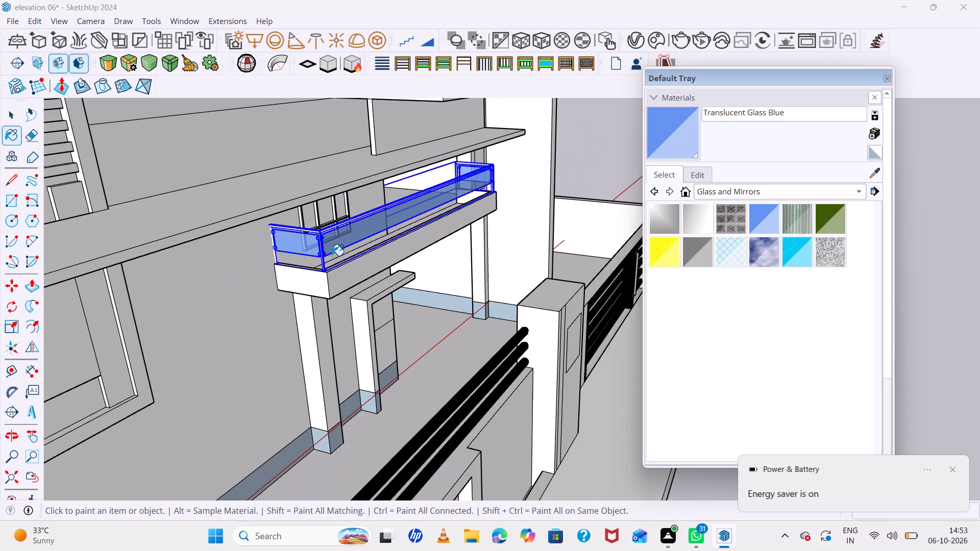
key("Escape")
key("space")
left_click(596, 161)
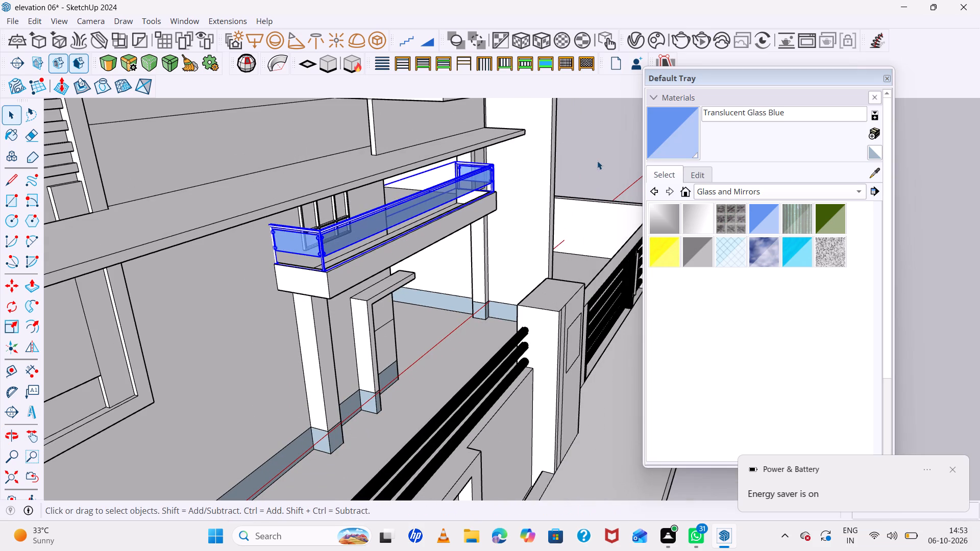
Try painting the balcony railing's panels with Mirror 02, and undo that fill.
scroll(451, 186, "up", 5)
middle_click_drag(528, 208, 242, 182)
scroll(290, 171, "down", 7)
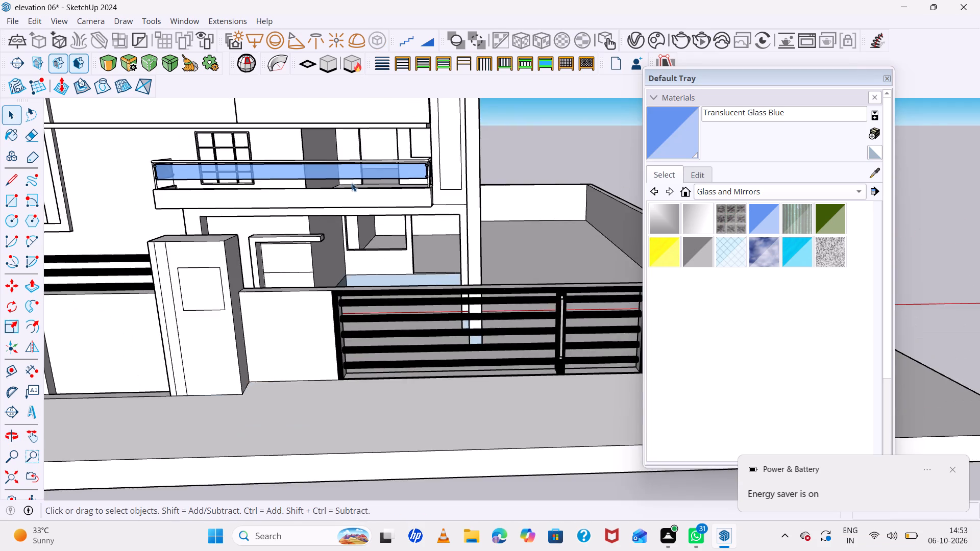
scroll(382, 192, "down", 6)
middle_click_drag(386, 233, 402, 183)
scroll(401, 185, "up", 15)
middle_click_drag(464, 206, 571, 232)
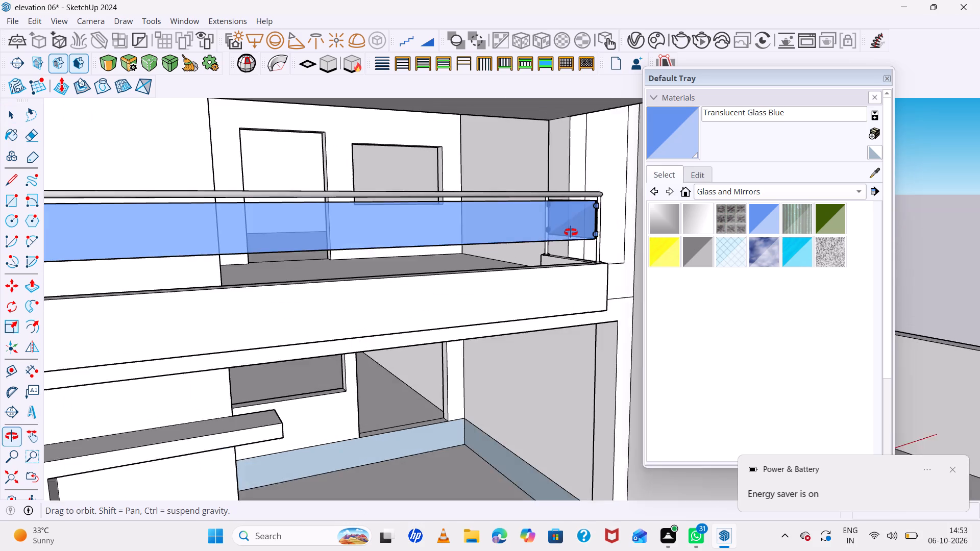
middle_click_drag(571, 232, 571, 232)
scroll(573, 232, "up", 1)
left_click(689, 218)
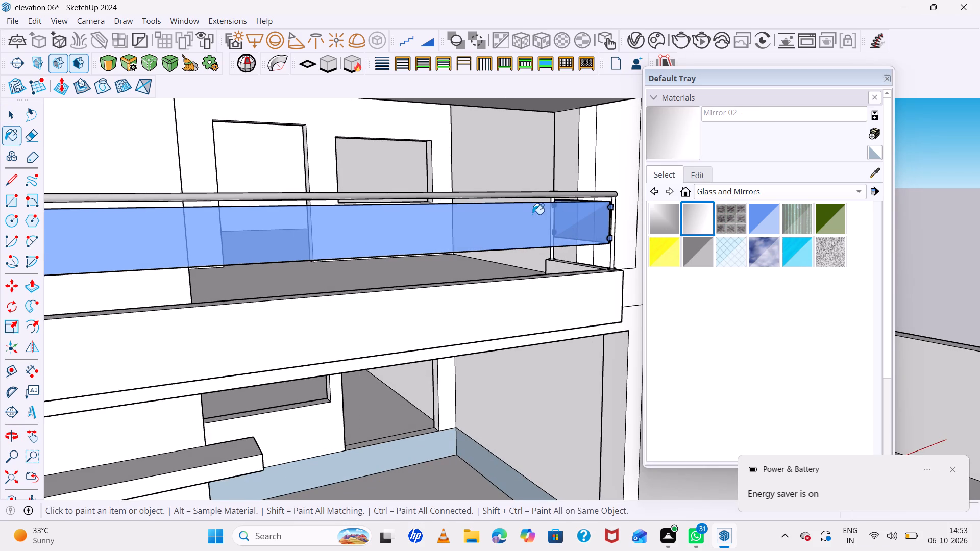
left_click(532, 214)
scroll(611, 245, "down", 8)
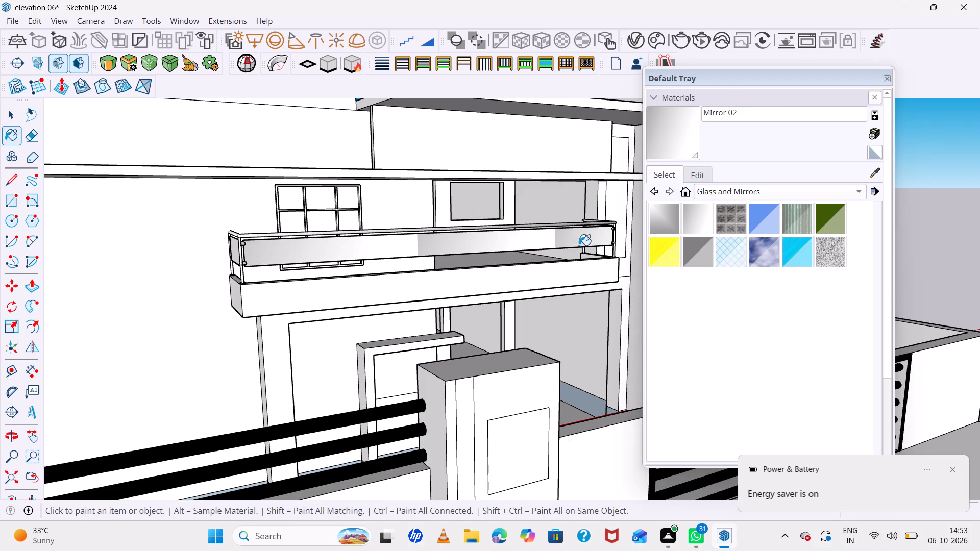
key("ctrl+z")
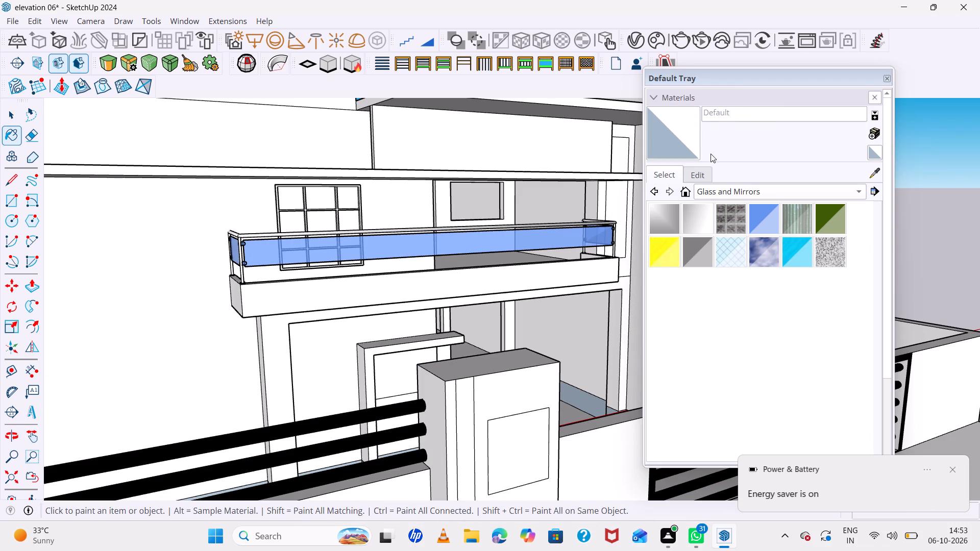
Close the Default Tray and examine the whole front elevation with its glass balcony railing from several angles.
left_click(699, 178)
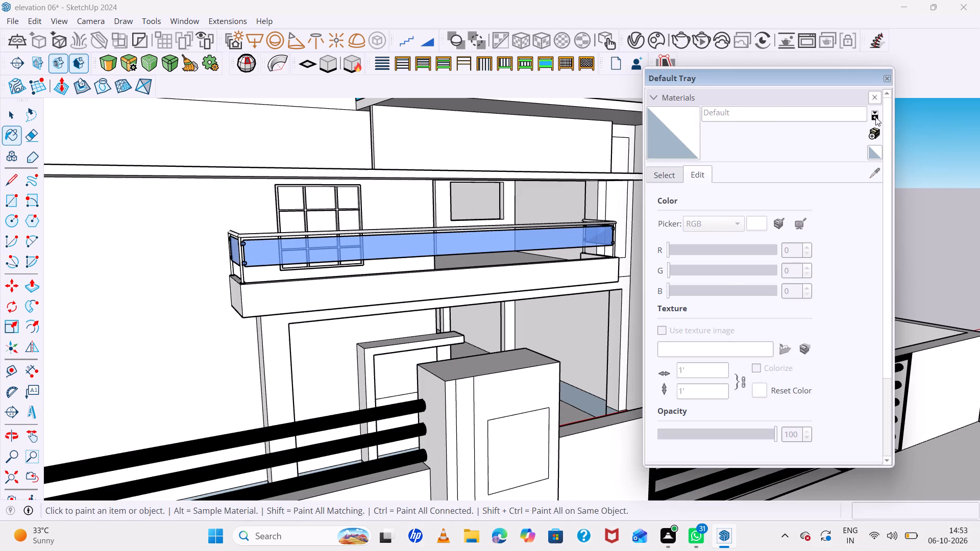
left_click(889, 73)
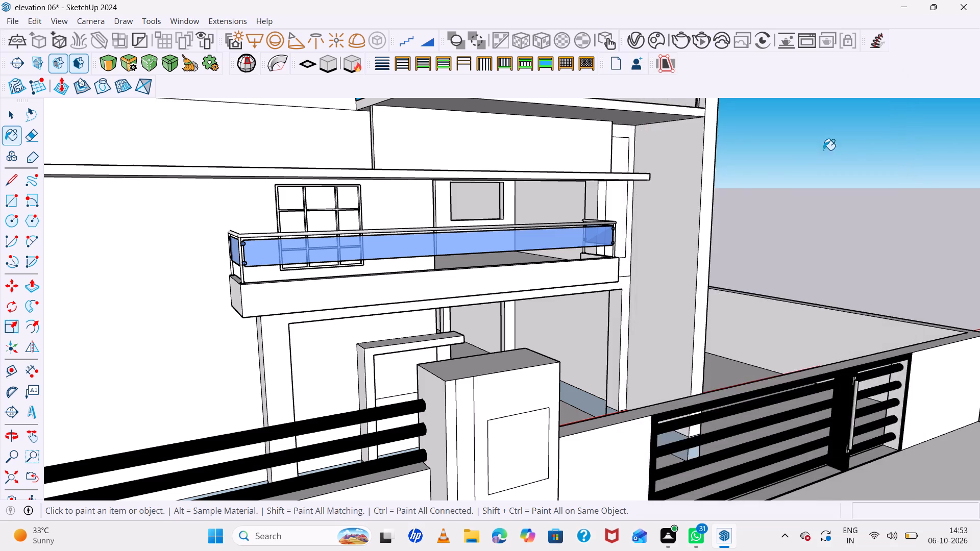
scroll(736, 197, "down", 6)
middle_click_drag(684, 261, 485, 257)
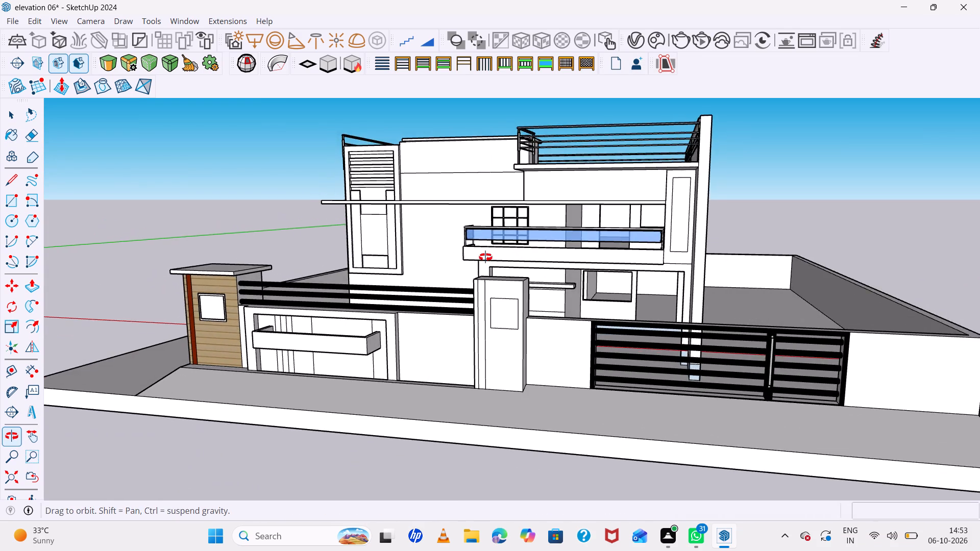
middle_click_drag(485, 257, 458, 256)
scroll(538, 201, "up", 2)
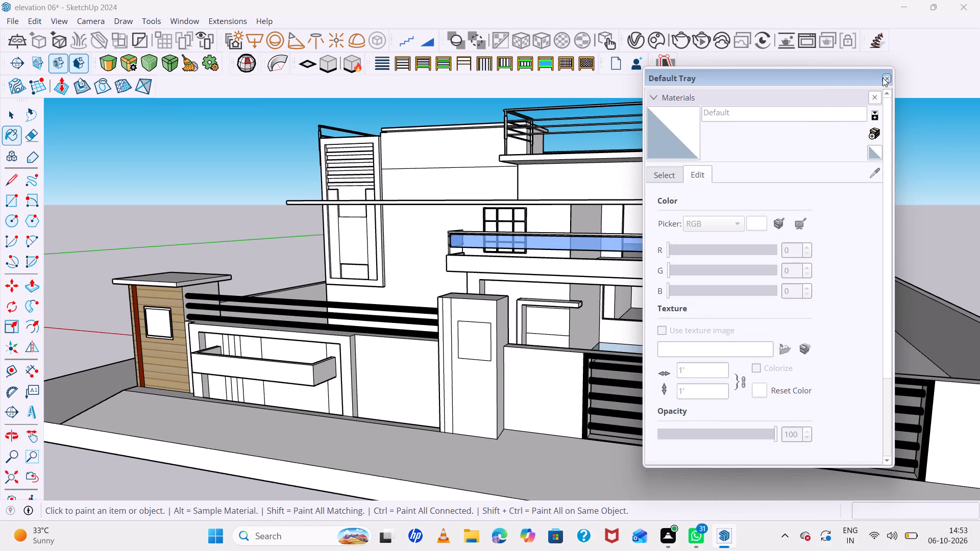
left_click(886, 78)
scroll(408, 273, "up", 6)
scroll(466, 287, "down", 7)
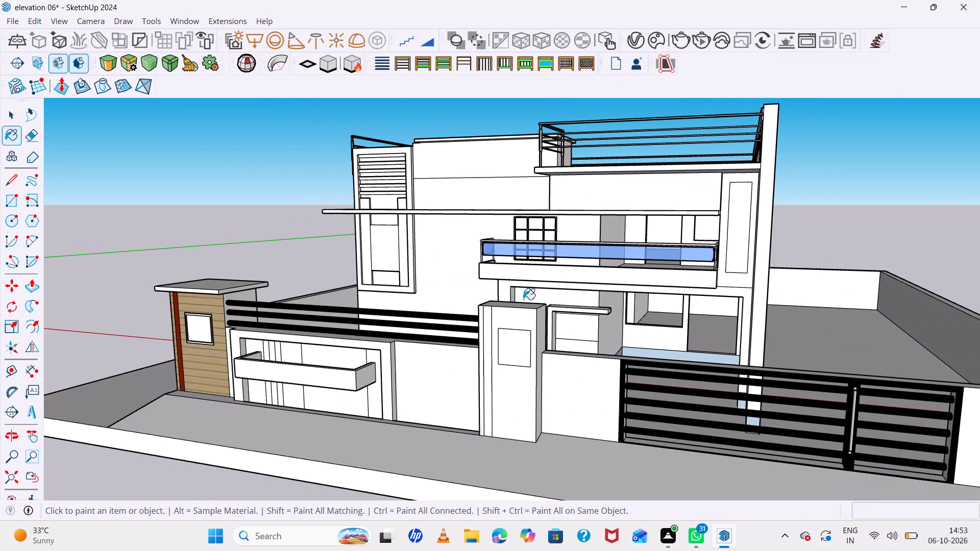
scroll(579, 320, "down", 7)
scroll(599, 261, "up", 6)
middle_click_drag(663, 300, 765, 314)
scroll(711, 313, "up", 1)
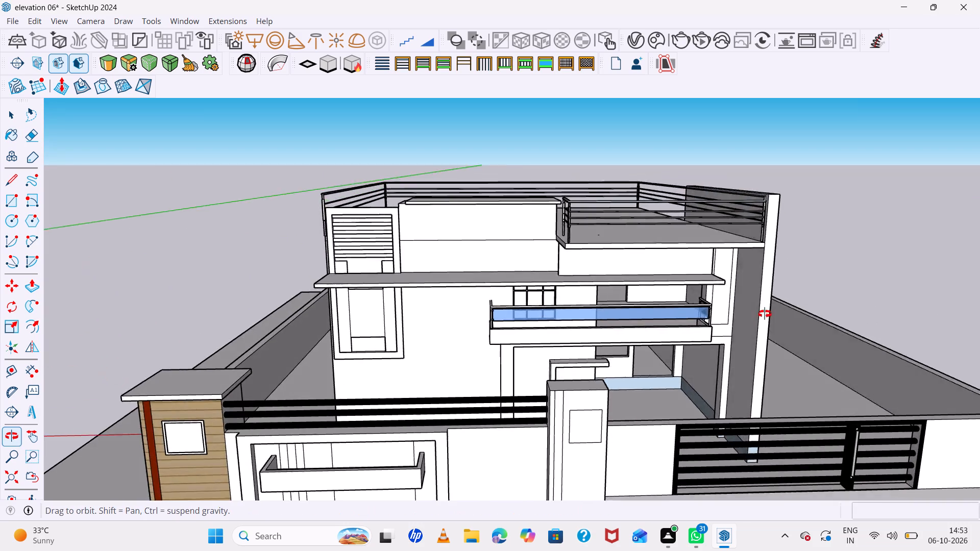
middle_click_drag(765, 314, 746, 246)
scroll(713, 262, "up", 5)
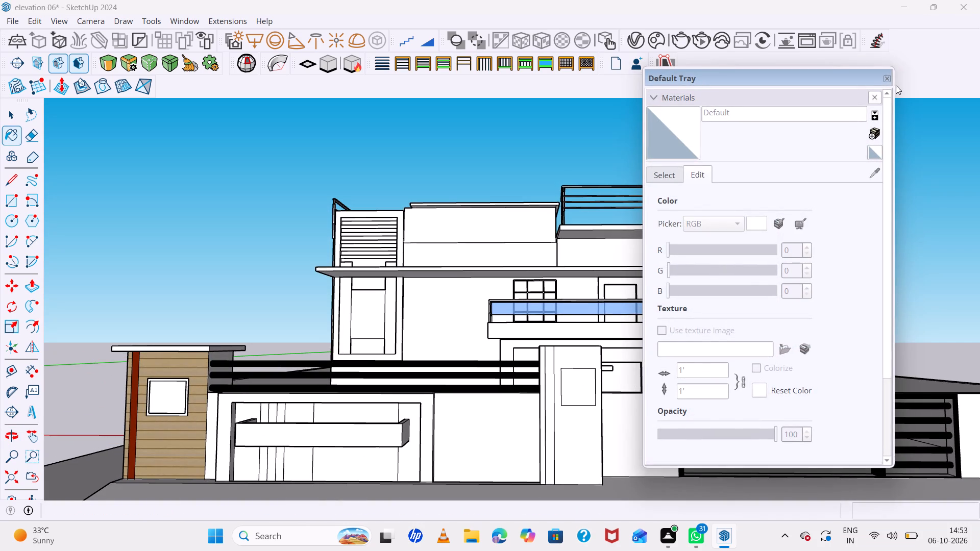
triple_click(890, 82)
scroll(542, 335, "down", 7)
middle_click_drag(649, 332, 649, 356)
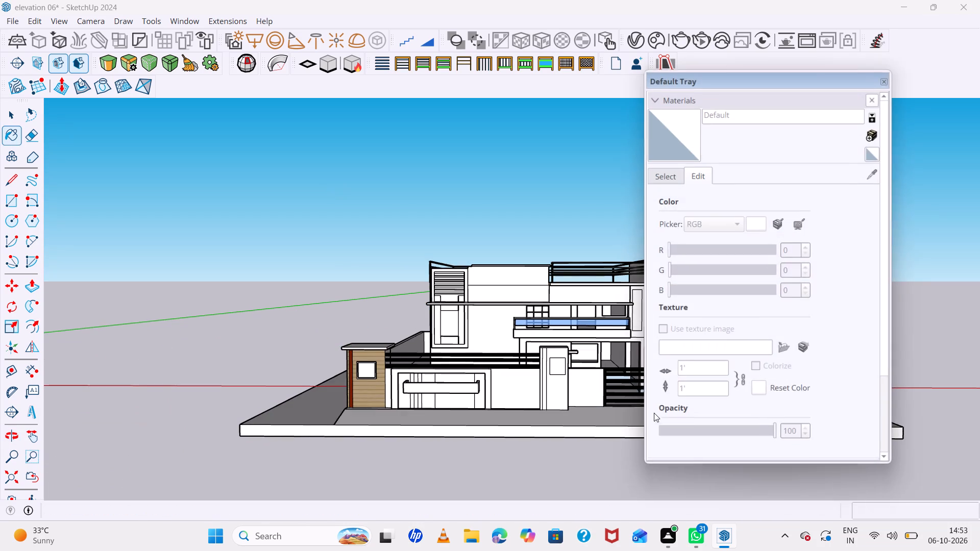
left_click(888, 80)
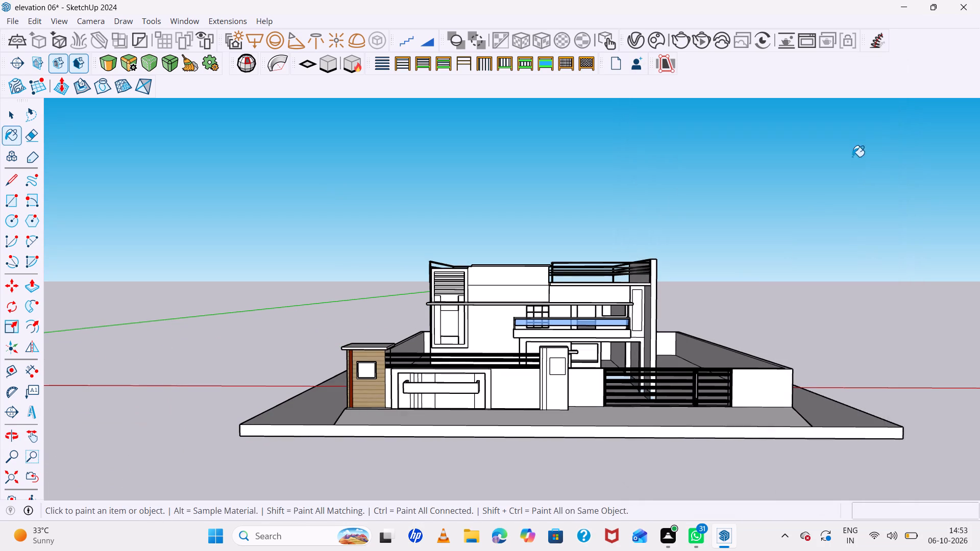
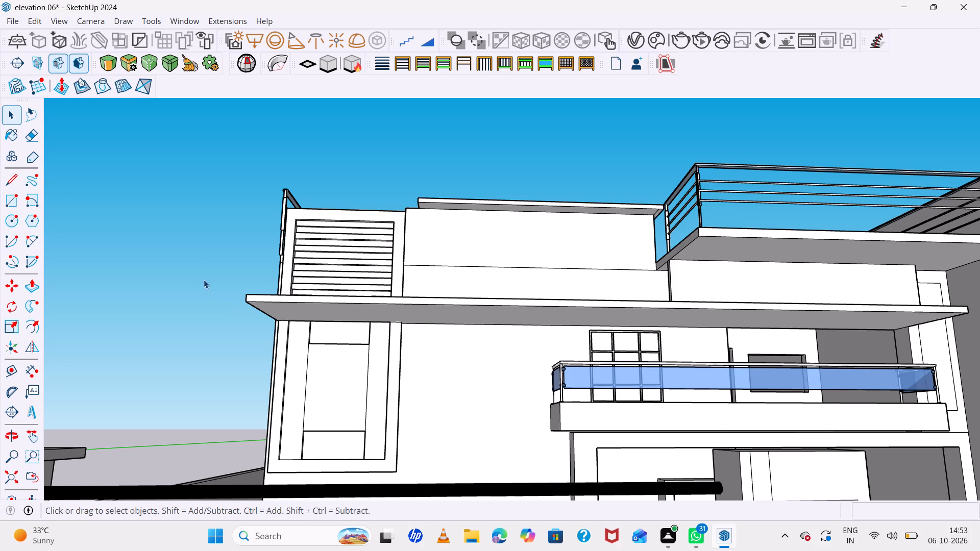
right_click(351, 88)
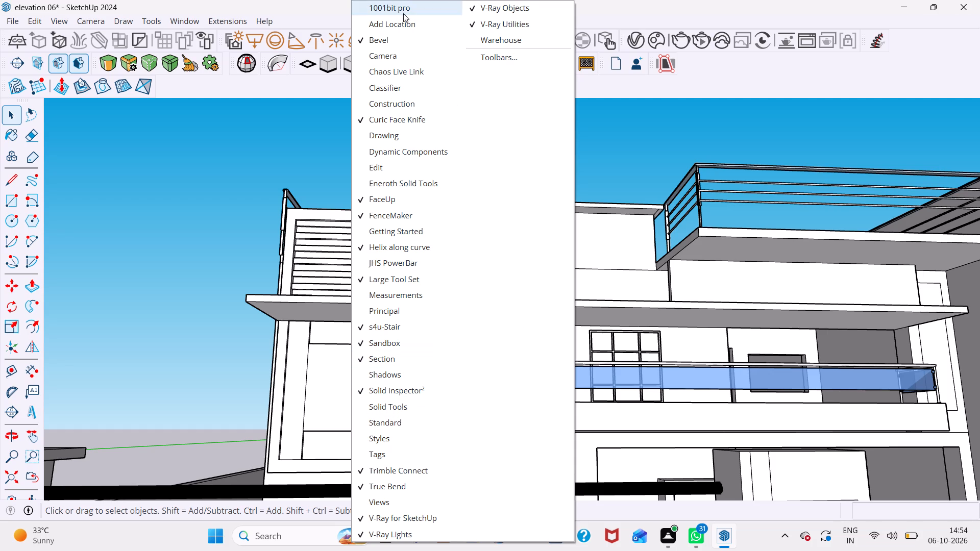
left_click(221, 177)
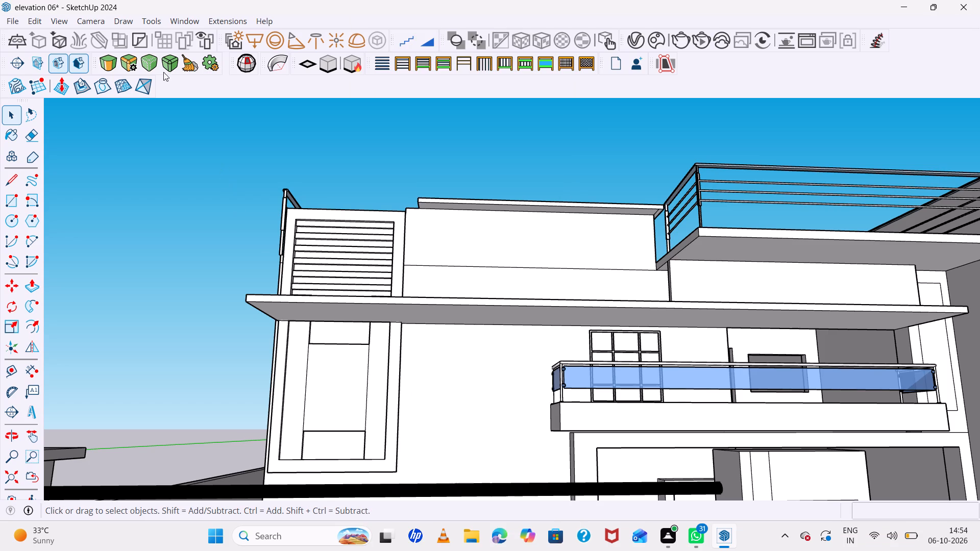
Install the JointPushPull_v4.4e.rbz extension from the skup plugins folder on the Desktop.
left_click(219, 18)
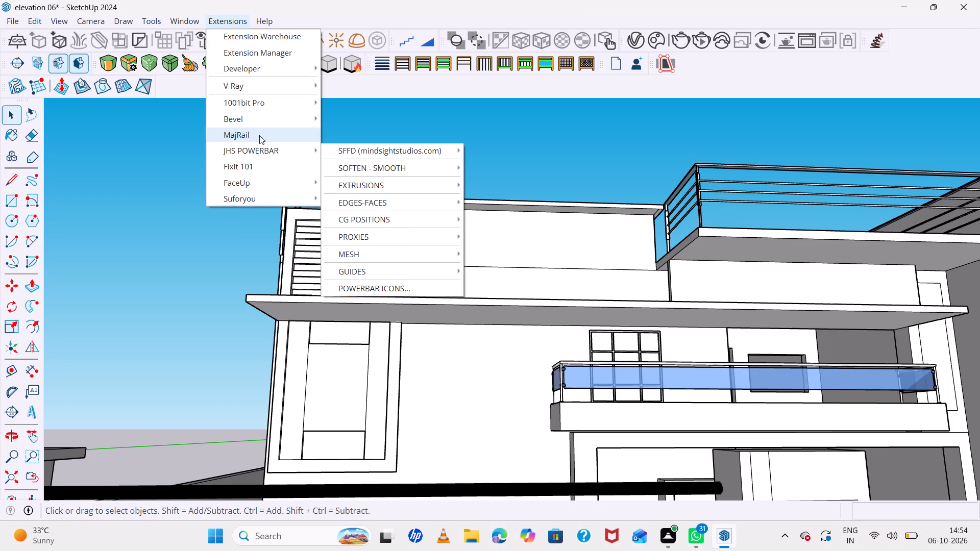
left_click(264, 47)
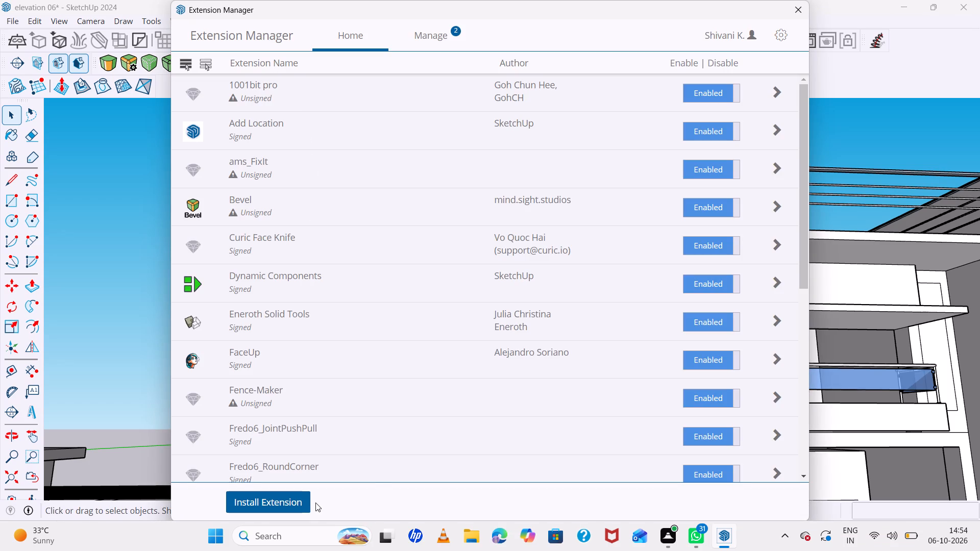
left_click(295, 502)
scroll(318, 196, "down", 1)
left_click(241, 208)
scroll(328, 206, "down", 6)
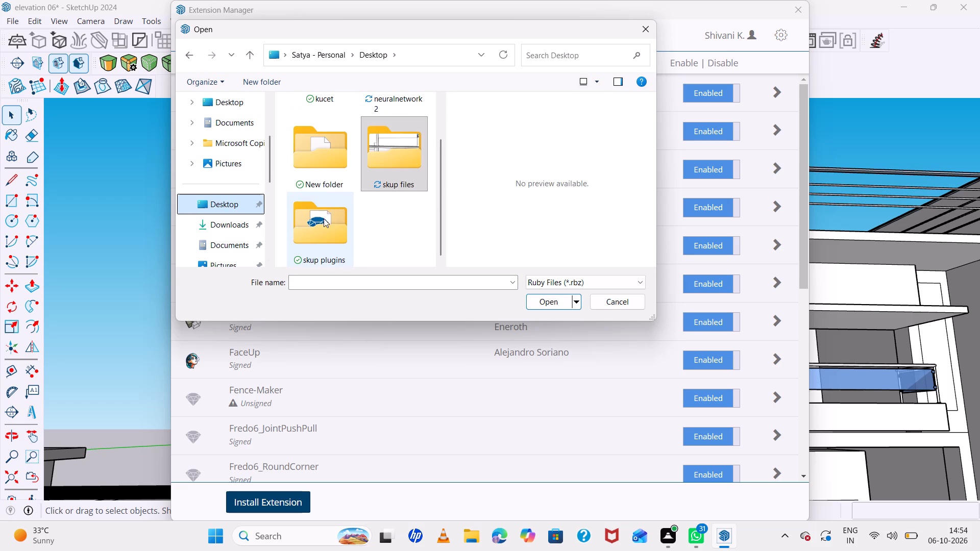
triple_click(321, 225)
left_click(321, 225)
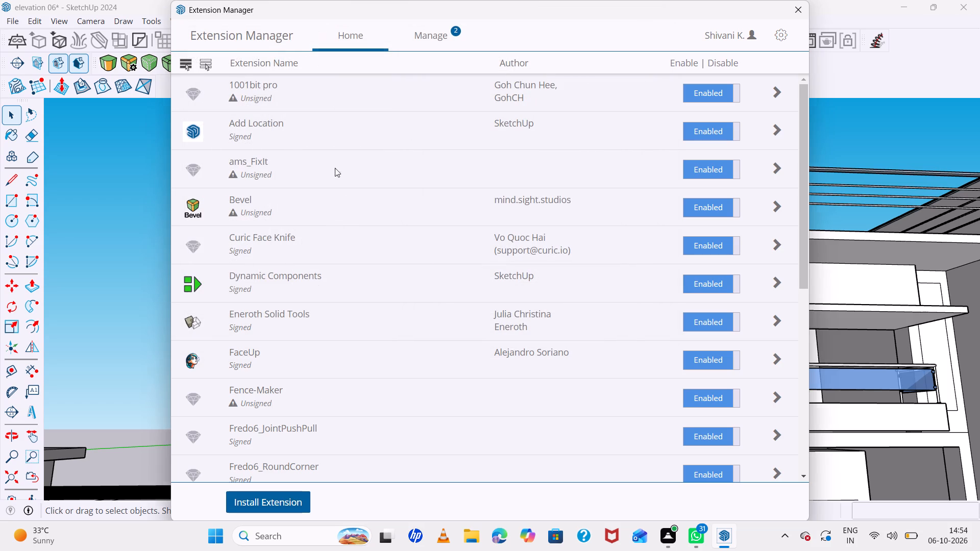
left_click(276, 505)
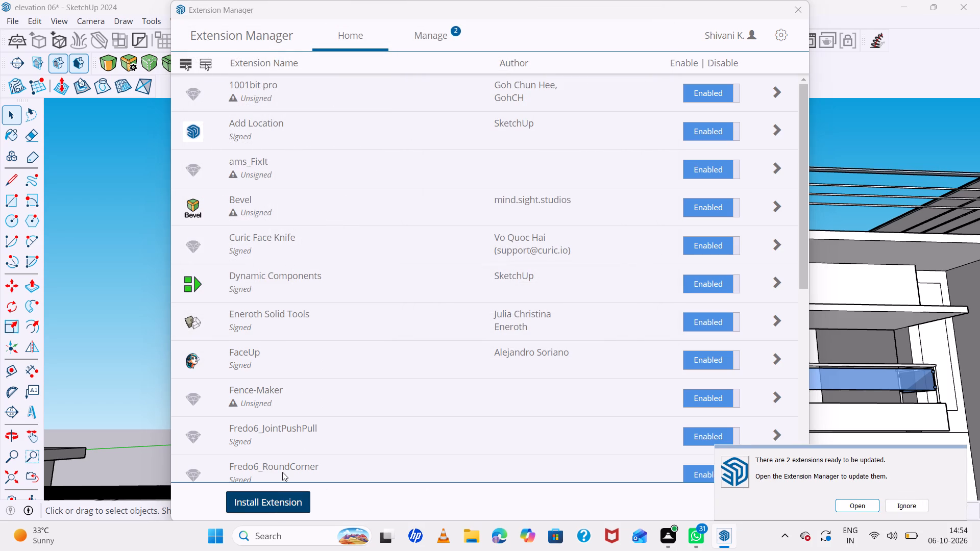
scroll(337, 174, "down", 2)
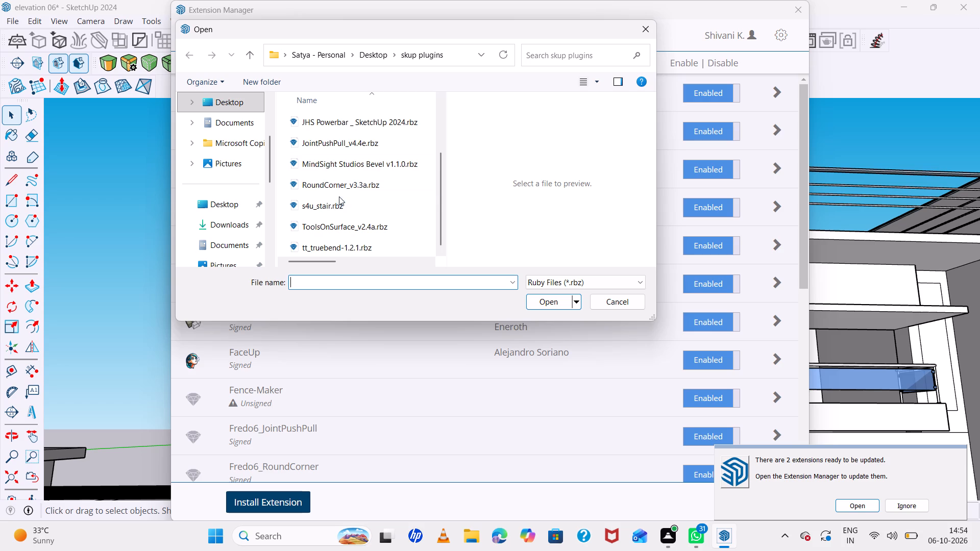
scroll(339, 195, "up", 7)
scroll(339, 172, "down", 1)
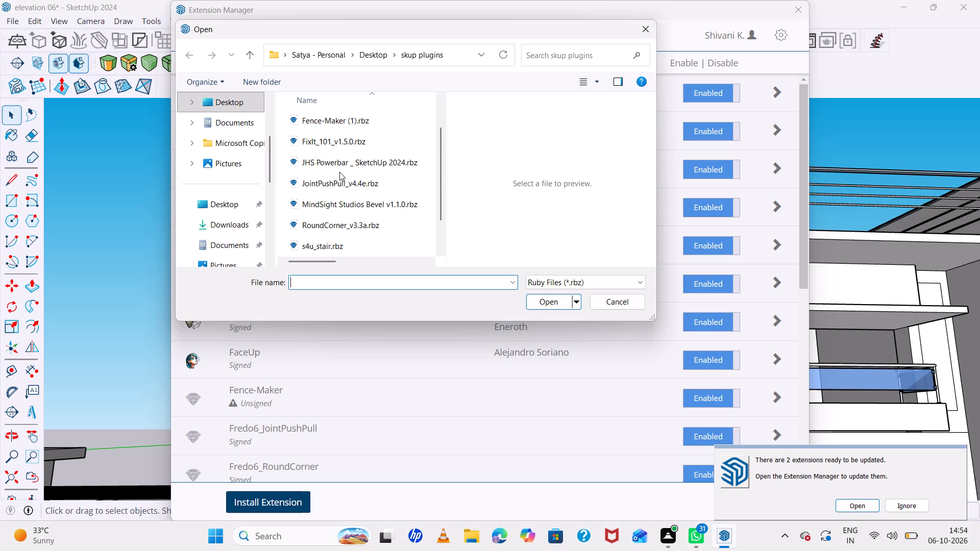
double_click(340, 184)
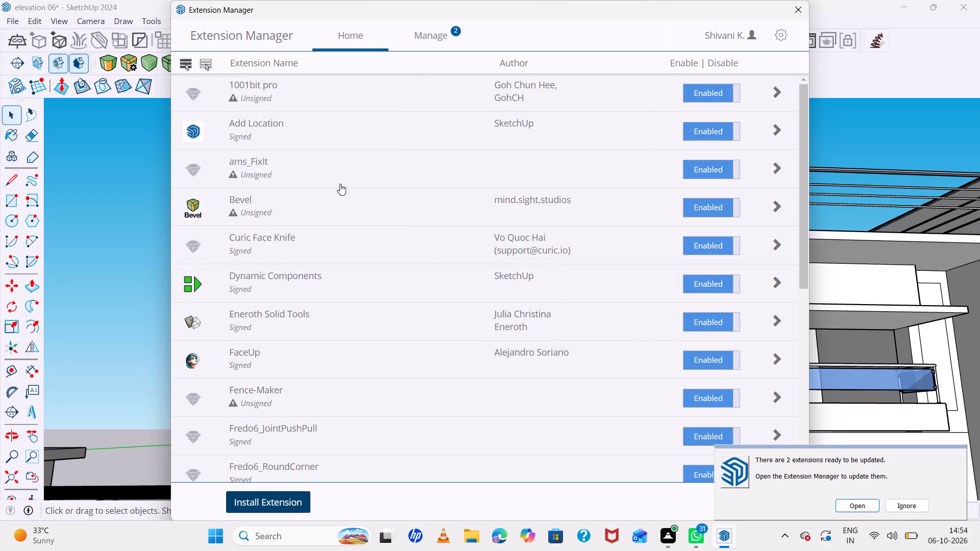
left_click(797, 9)
double_click(904, 428)
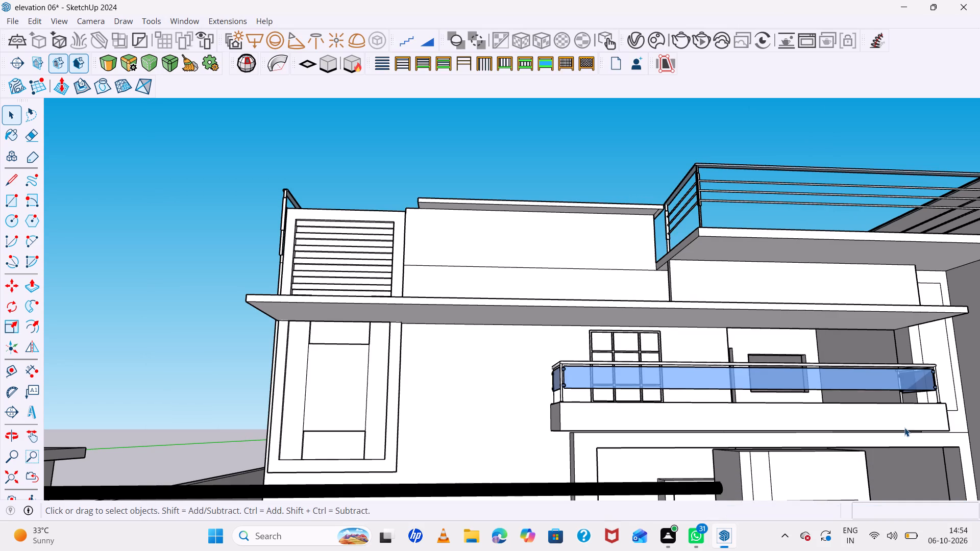
Examine the gate, nameplate pillar and boundary wall in the house model and in the reference photo.
scroll(382, 246, "down", 9)
middle_click_drag(492, 203, 514, 366)
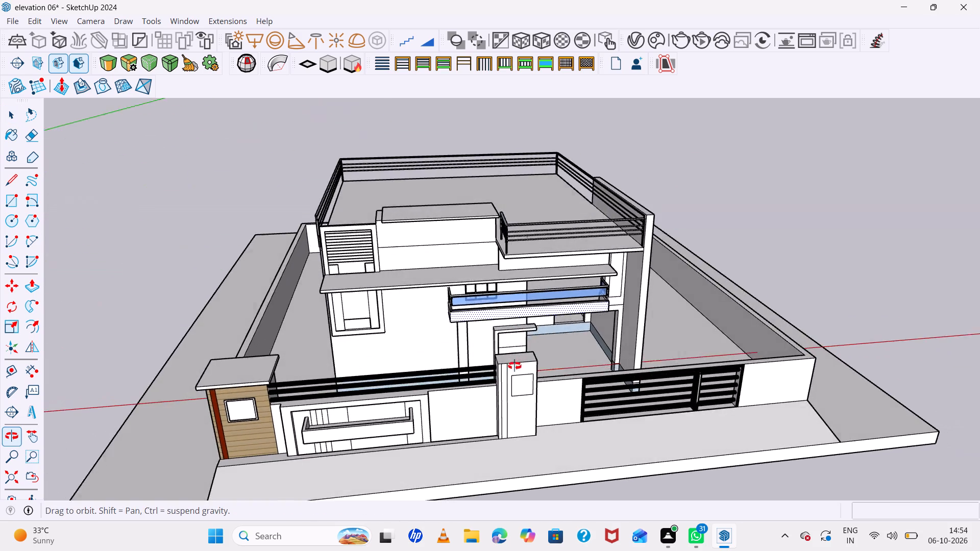
middle_click_drag(514, 366, 290, 214)
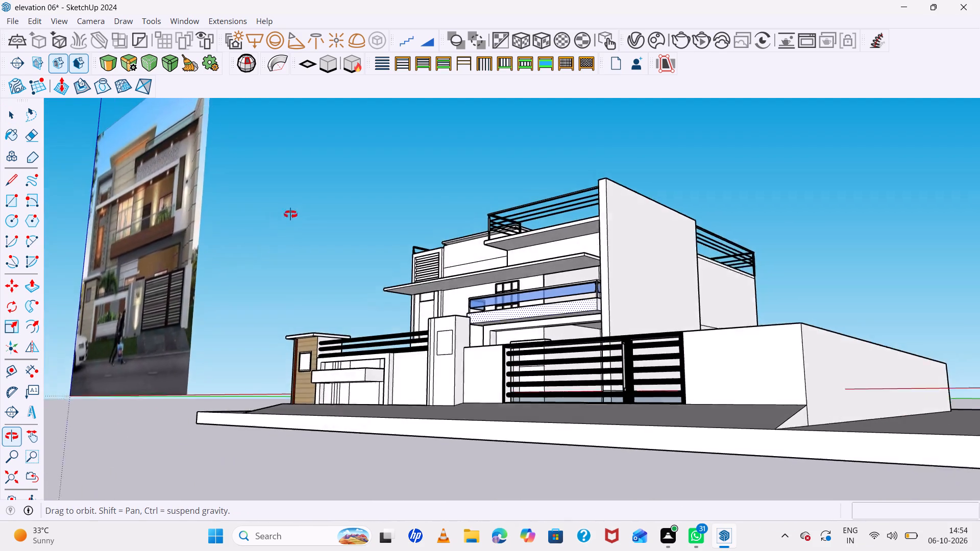
middle_click_drag(290, 214, 291, 214)
scroll(293, 214, "up", 1)
scroll(643, 441, "up", 8)
middle_click_drag(638, 288, 860, 361)
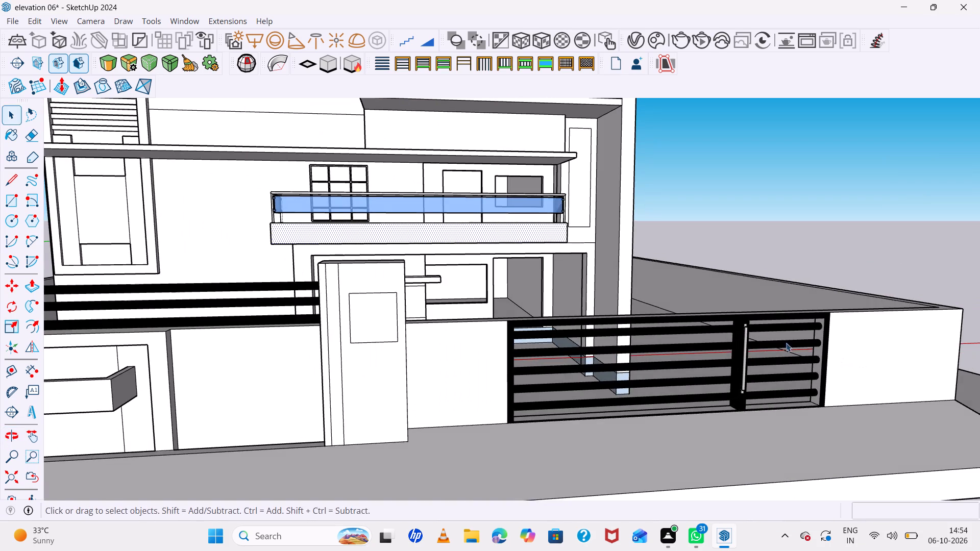
scroll(593, 254, "down", 4)
scroll(664, 324, "up", 9)
scroll(769, 335, "down", 1)
middle_click_drag(810, 331, 800, 284)
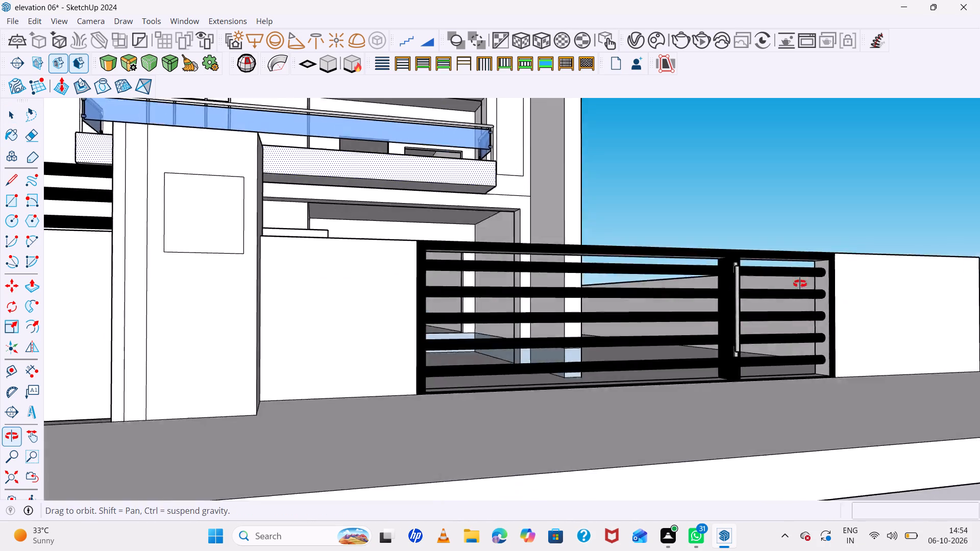
middle_click_drag(800, 284, 593, 279)
scroll(708, 278, "down", 8)
scroll(460, 251, "down", 4)
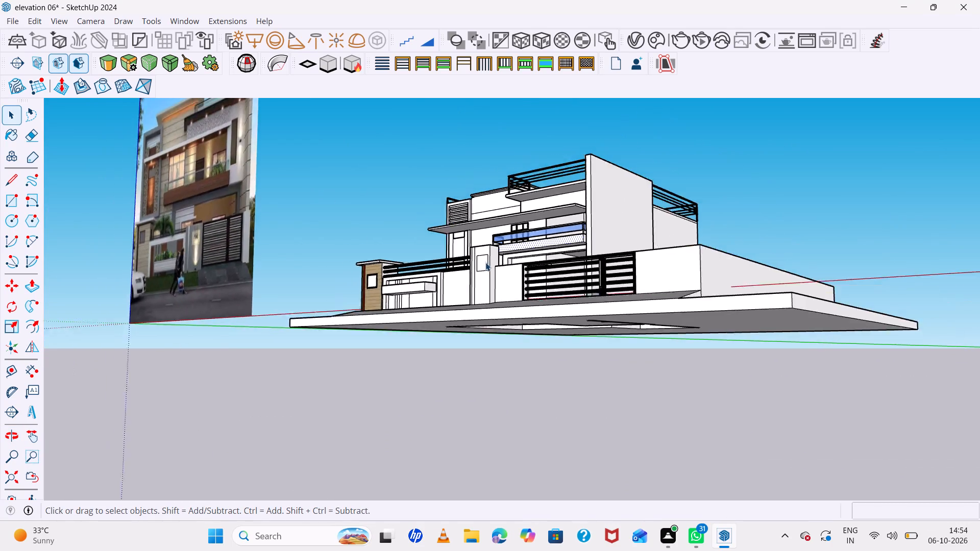
scroll(485, 262, "down", 2)
middle_click_drag(489, 269, 709, 306)
scroll(601, 264, "down", 8)
scroll(355, 218, "up", 7)
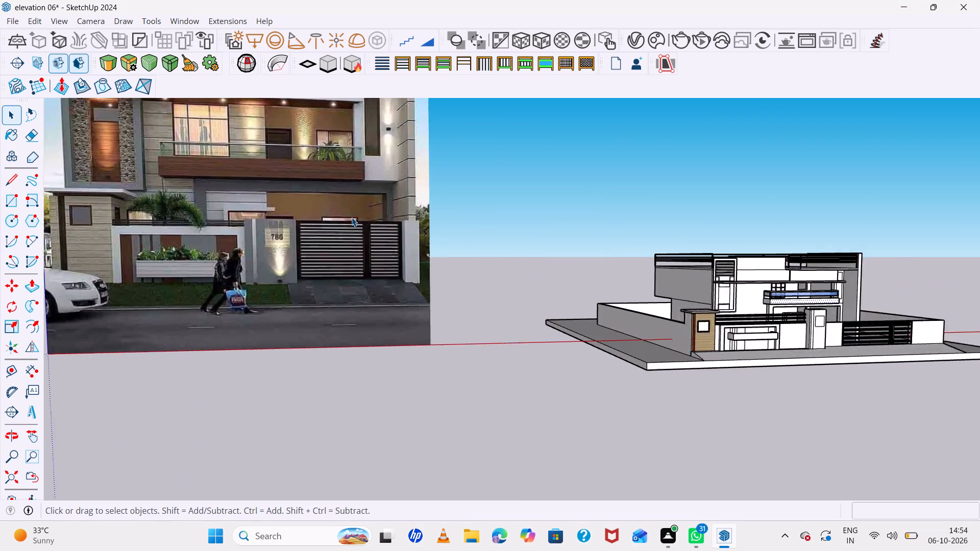
scroll(352, 217, "up", 1)
scroll(228, 223, "up", 4)
scroll(204, 206, "down", 5)
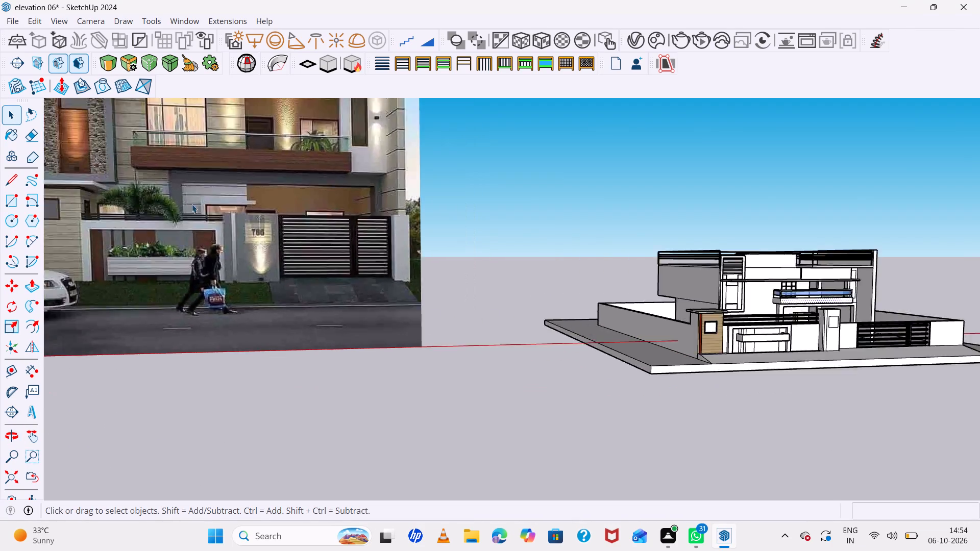
Widen the nameplate pillar beside the gate by pulling its gate-side face out about 2' 6".
scroll(192, 204, "down", 8)
scroll(599, 294, "up", 8)
scroll(459, 242, "up", 8)
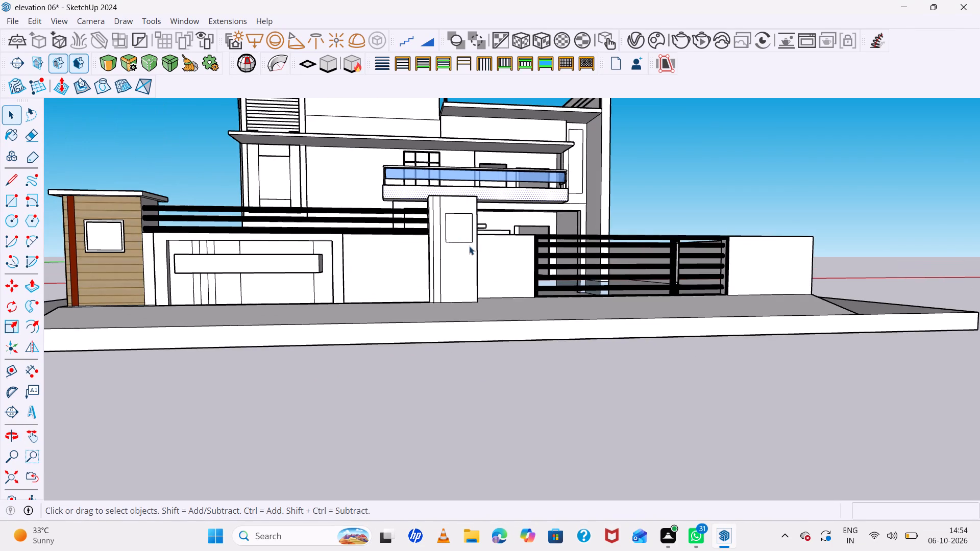
left_click(470, 260)
scroll(469, 263, "up", 6)
middle_click_drag(482, 266, 317, 289)
scroll(441, 261, "up", 2)
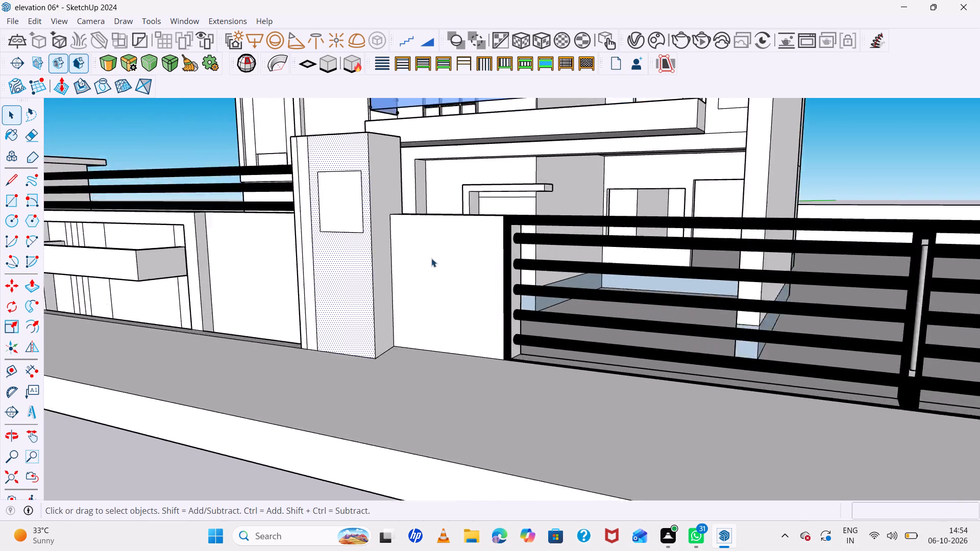
scroll(431, 258, "up", 3)
left_click(355, 243)
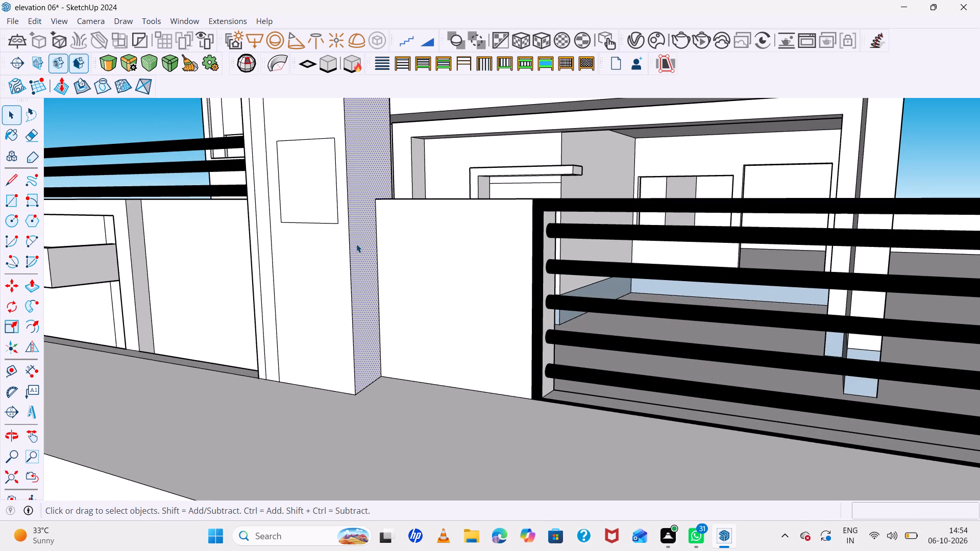
key("p")
left_click(356, 244)
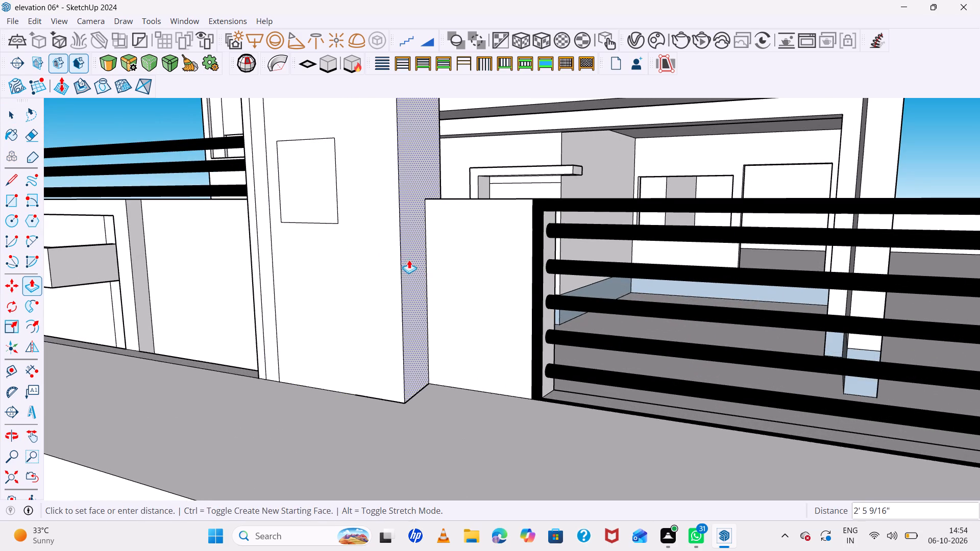
double_click(408, 259)
key("space")
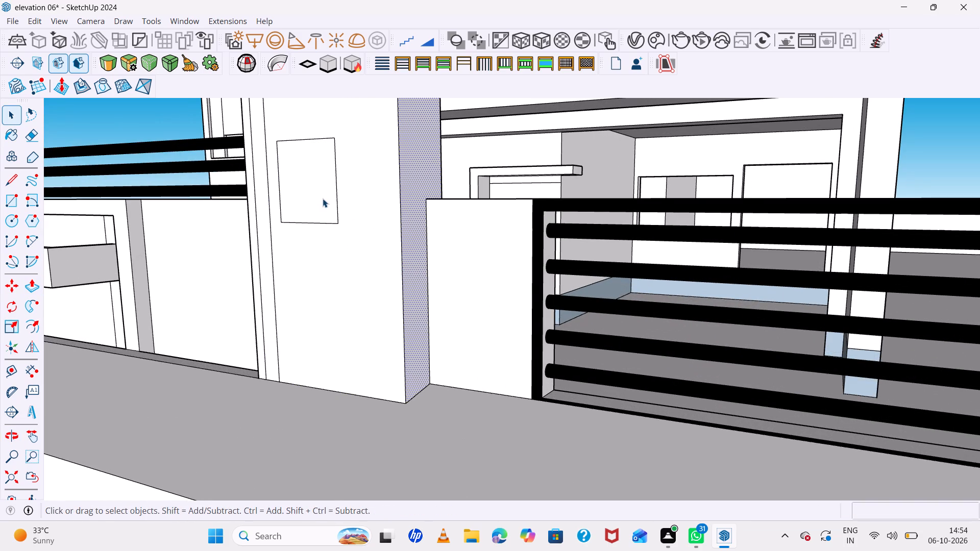
Widen the nameplate rectangle on the pillar by moving its gate-side vertical edge about 2' 5" toward the gate.
left_click(323, 198)
left_click(338, 203)
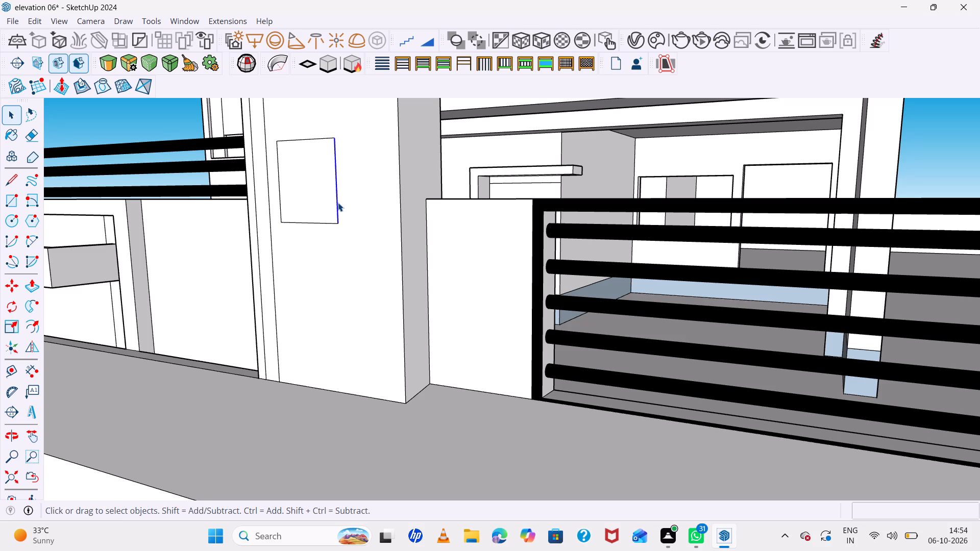
left_click(338, 203)
key("m")
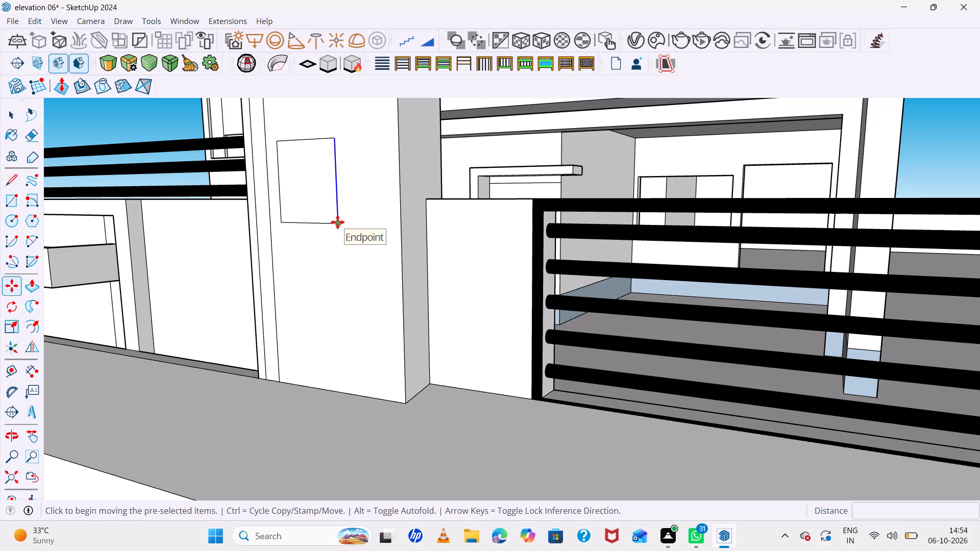
left_click(337, 222)
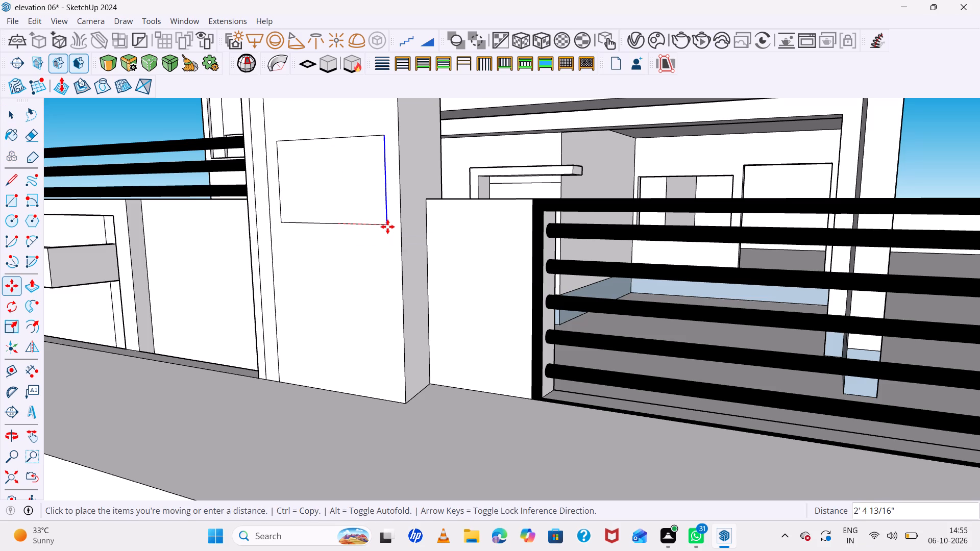
left_click(387, 227)
scroll(363, 215, "down", 7)
middle_click_drag(374, 227, 473, 260)
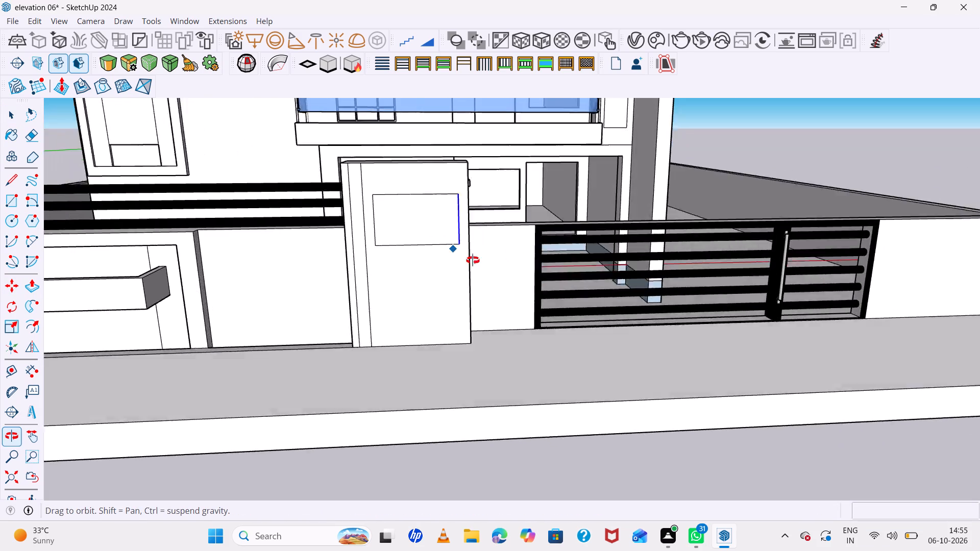
middle_click_drag(473, 260, 361, 268)
scroll(488, 229, "down", 8)
middle_click_drag(462, 254, 560, 195)
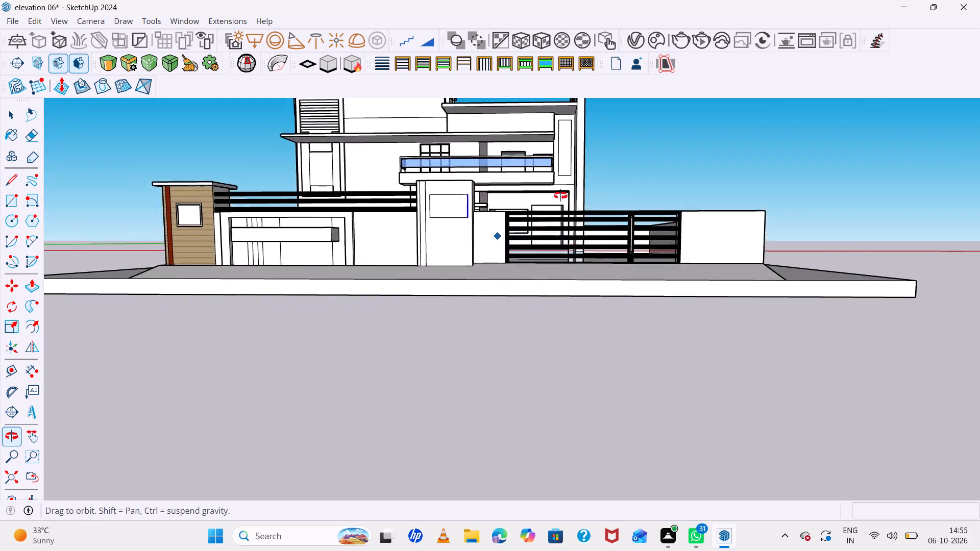
middle_click_drag(560, 195, 444, 220)
scroll(420, 224, "up", 6)
middle_click_drag(425, 252, 551, 255)
key("space")
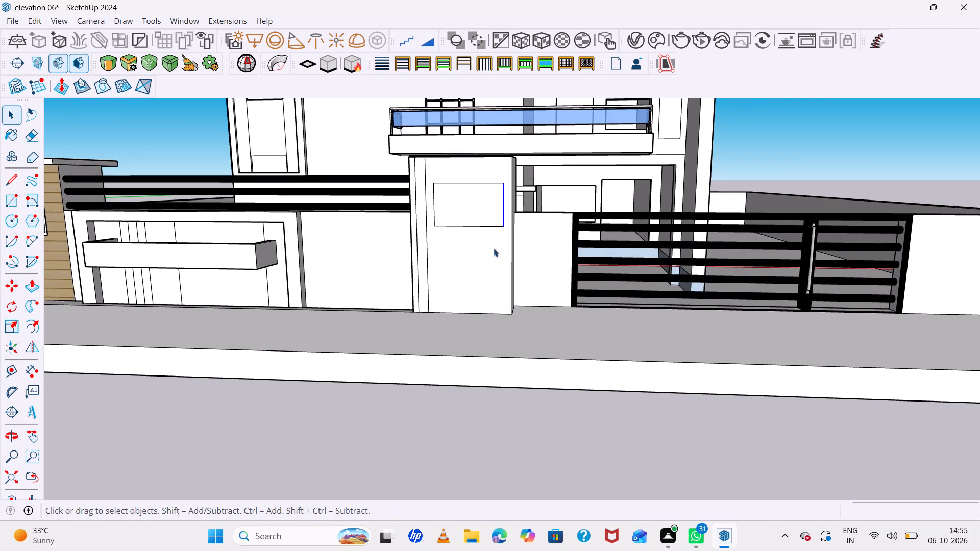
Paint the nameplate pillar's front face and the narrow outer strip on its boundary-wall side with Color M03.
left_click(484, 253)
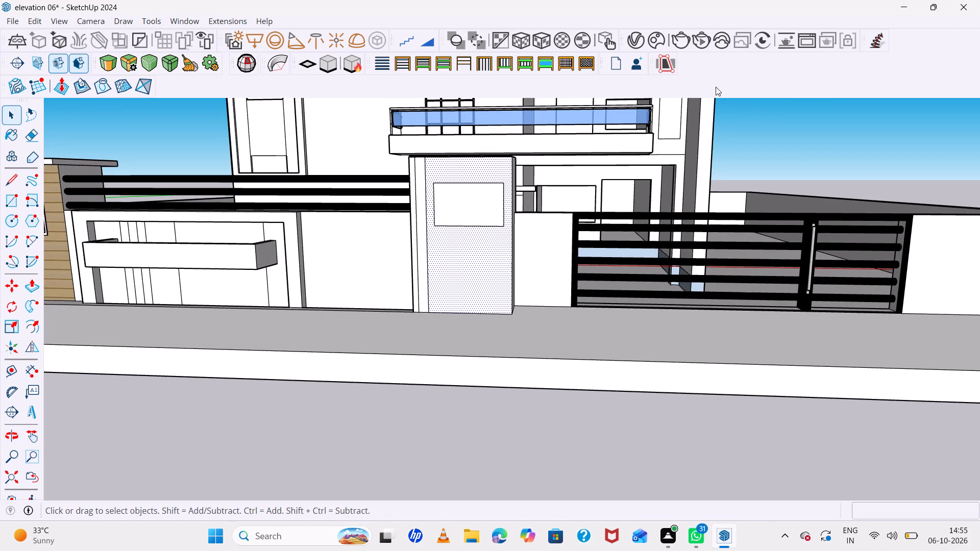
key("b")
double_click(677, 172)
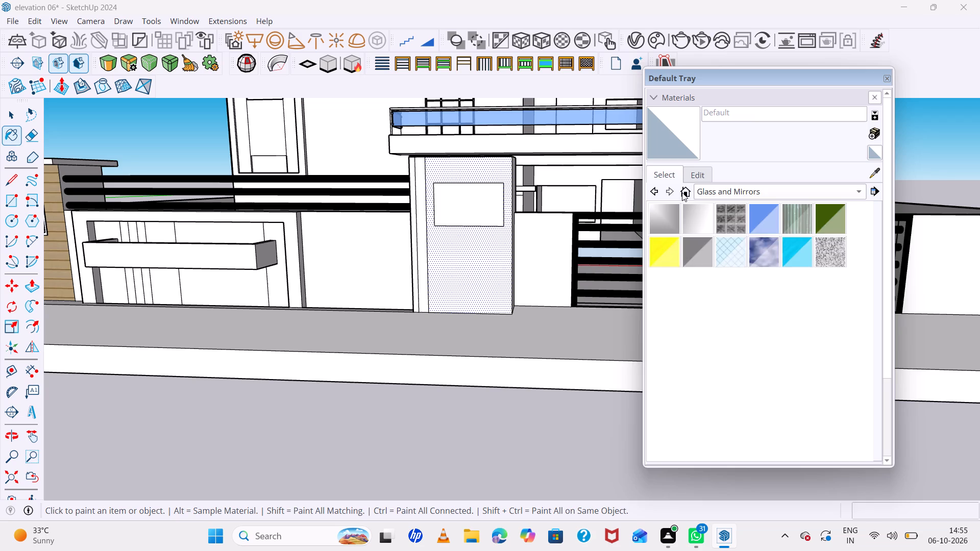
left_click(682, 193)
double_click(703, 221)
scroll(511, 220, "up", 3)
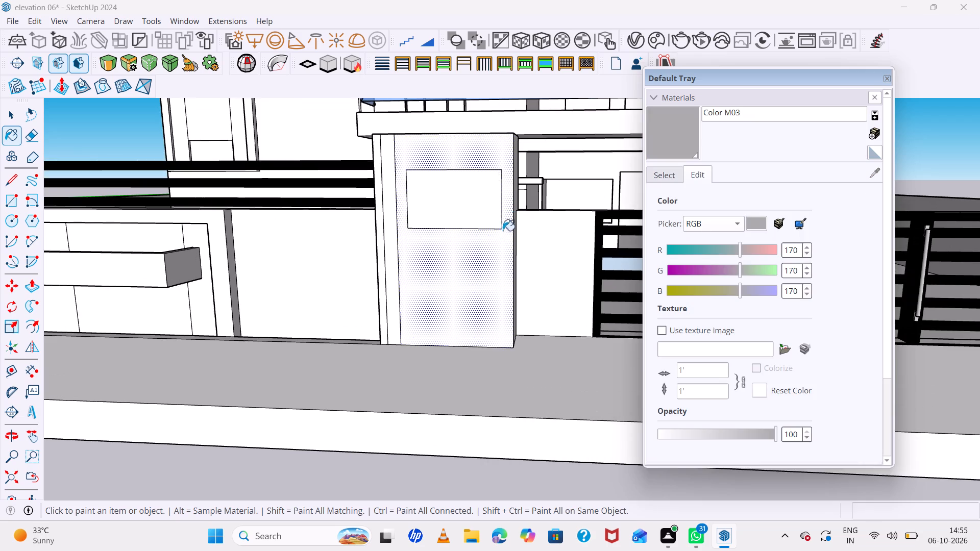
left_click(501, 240)
left_click(378, 215)
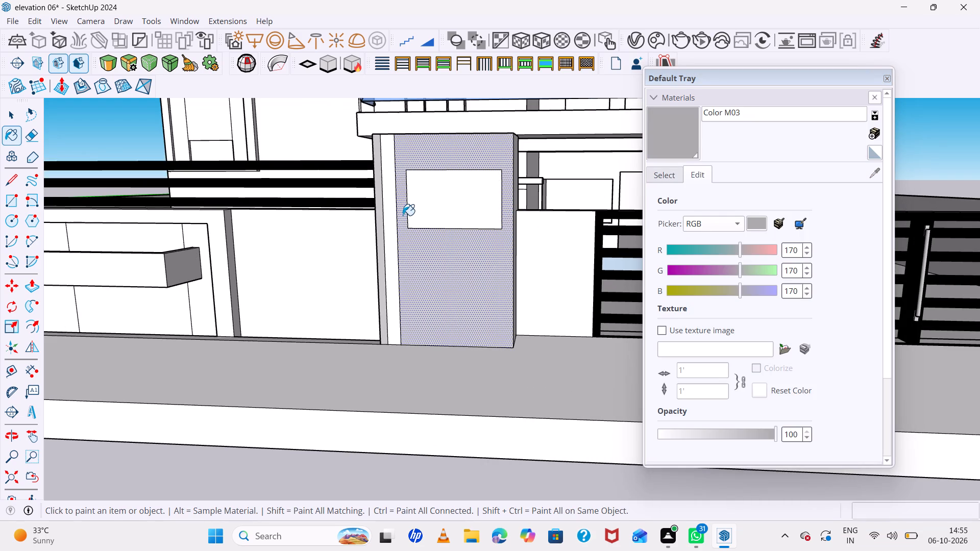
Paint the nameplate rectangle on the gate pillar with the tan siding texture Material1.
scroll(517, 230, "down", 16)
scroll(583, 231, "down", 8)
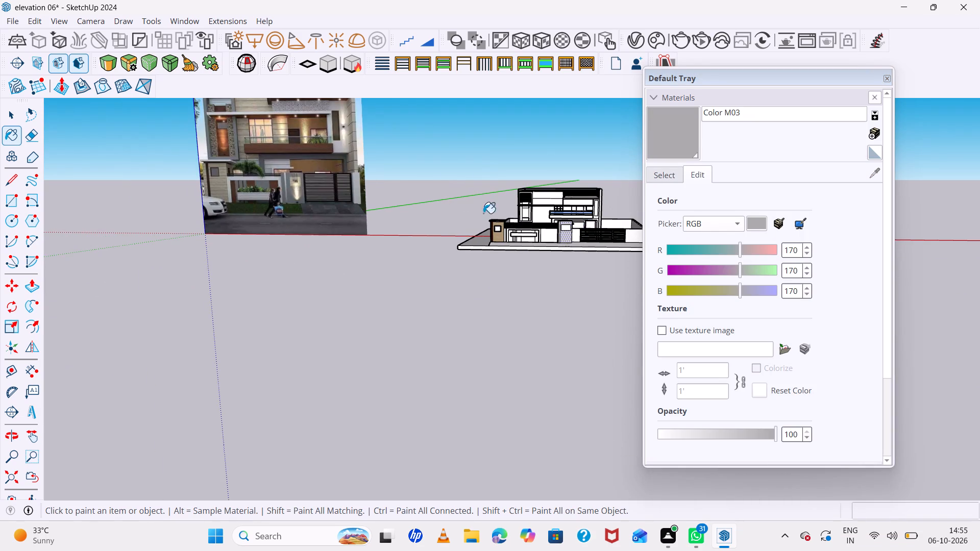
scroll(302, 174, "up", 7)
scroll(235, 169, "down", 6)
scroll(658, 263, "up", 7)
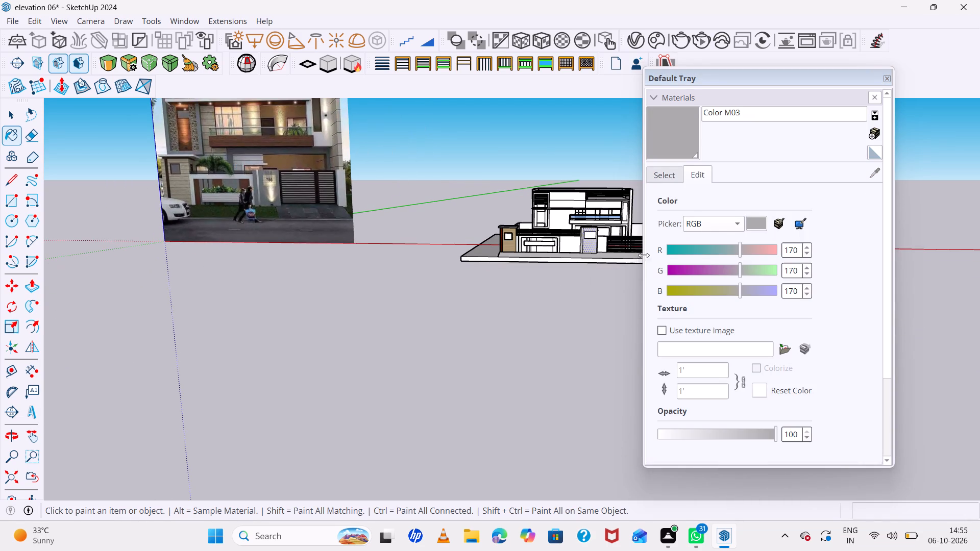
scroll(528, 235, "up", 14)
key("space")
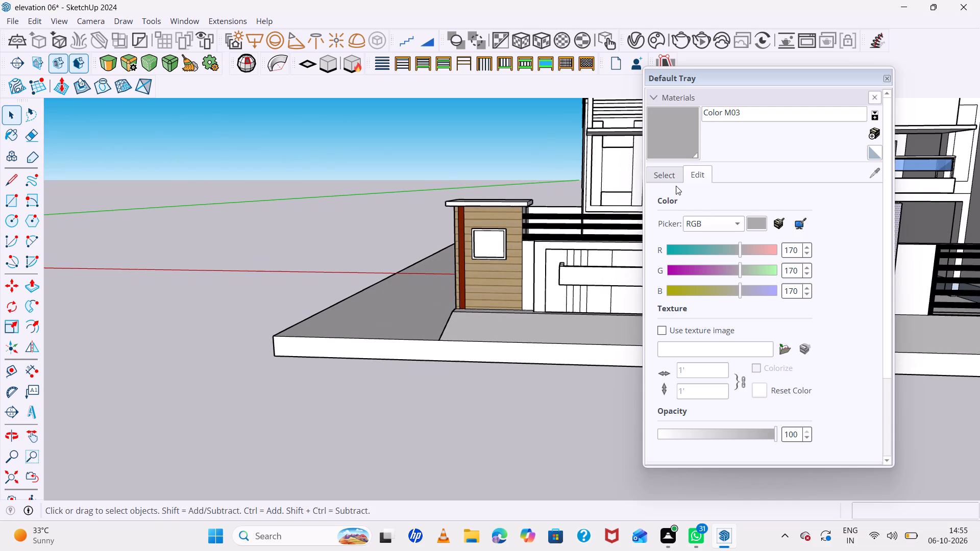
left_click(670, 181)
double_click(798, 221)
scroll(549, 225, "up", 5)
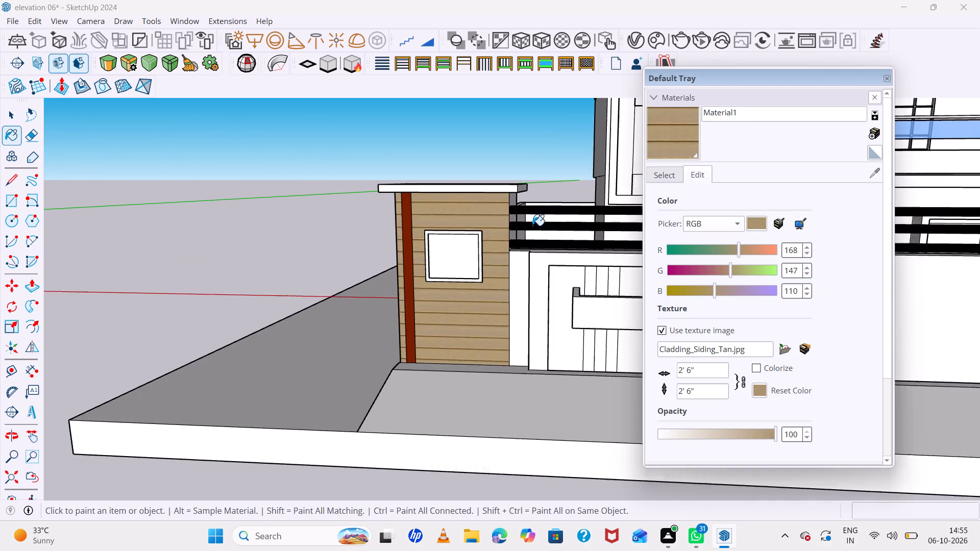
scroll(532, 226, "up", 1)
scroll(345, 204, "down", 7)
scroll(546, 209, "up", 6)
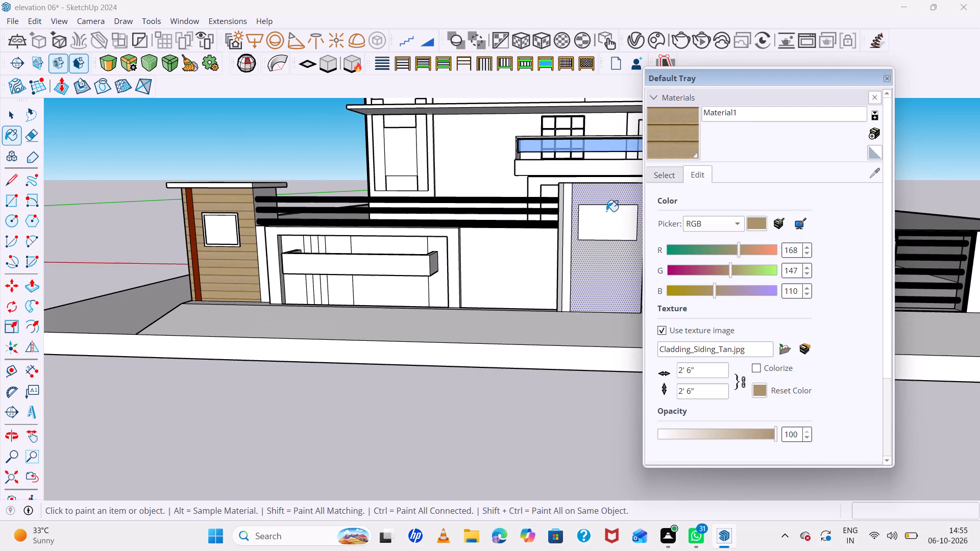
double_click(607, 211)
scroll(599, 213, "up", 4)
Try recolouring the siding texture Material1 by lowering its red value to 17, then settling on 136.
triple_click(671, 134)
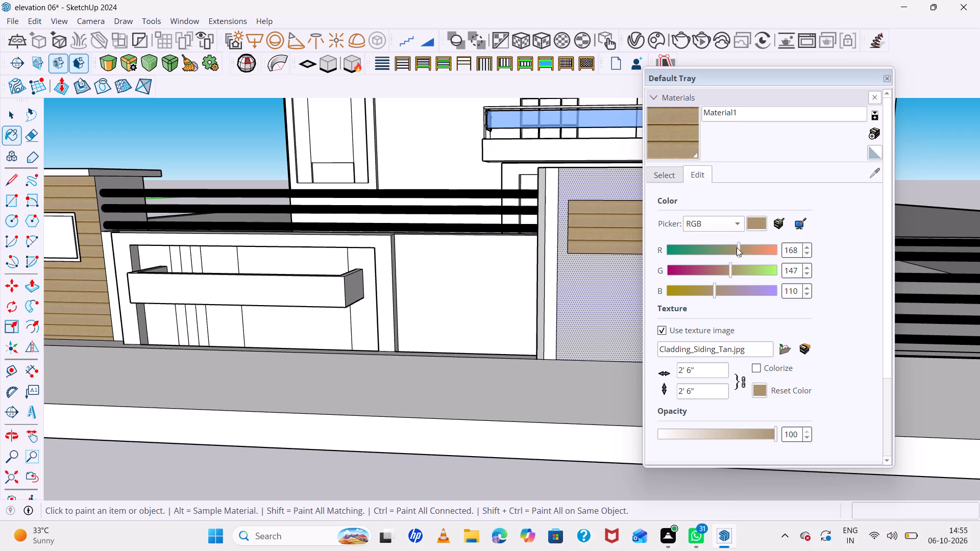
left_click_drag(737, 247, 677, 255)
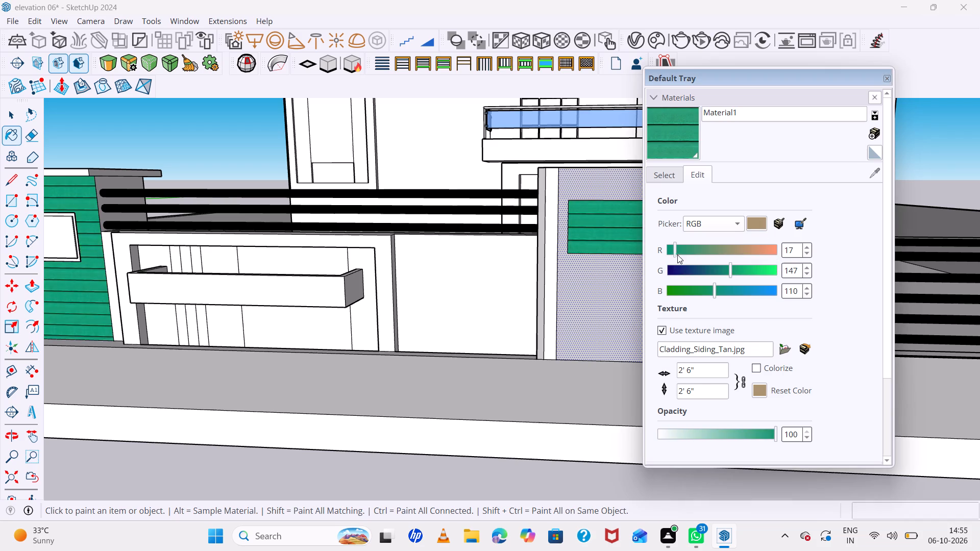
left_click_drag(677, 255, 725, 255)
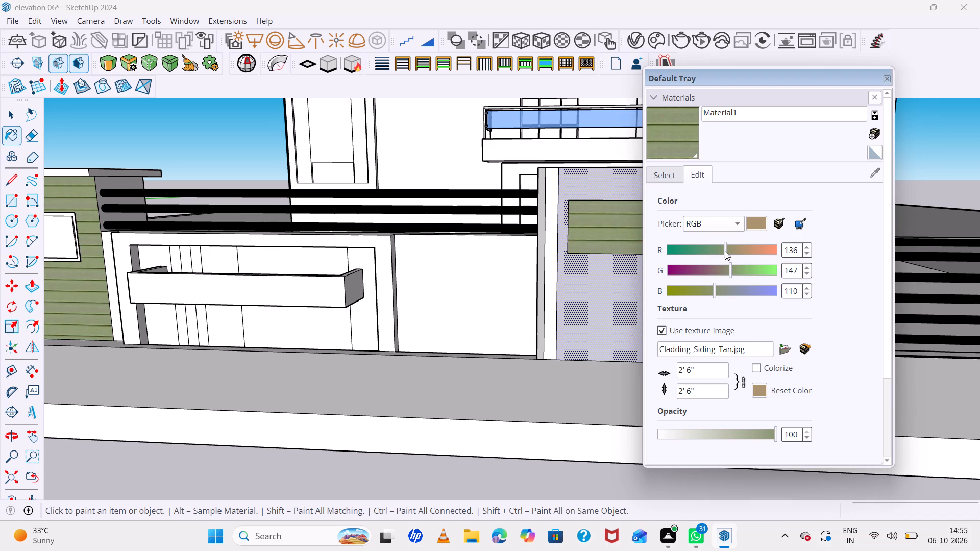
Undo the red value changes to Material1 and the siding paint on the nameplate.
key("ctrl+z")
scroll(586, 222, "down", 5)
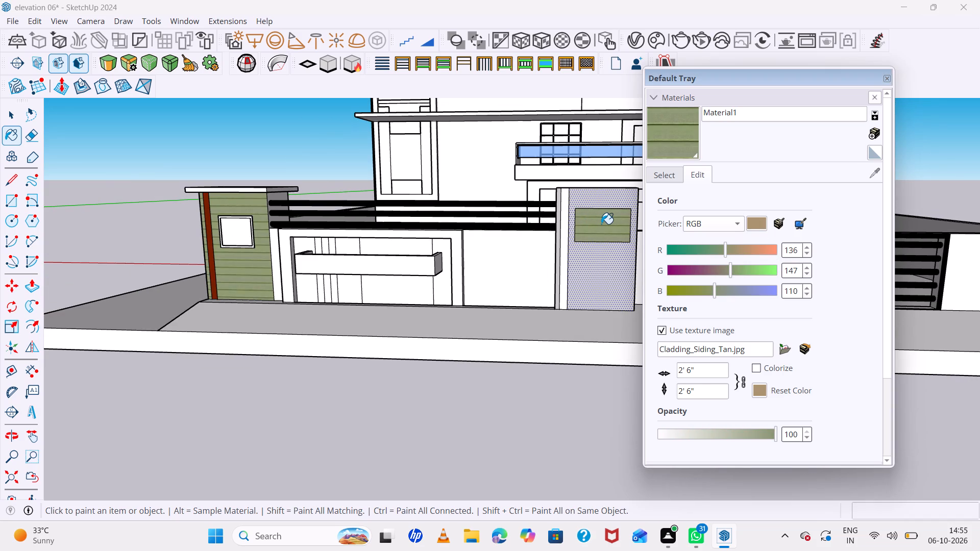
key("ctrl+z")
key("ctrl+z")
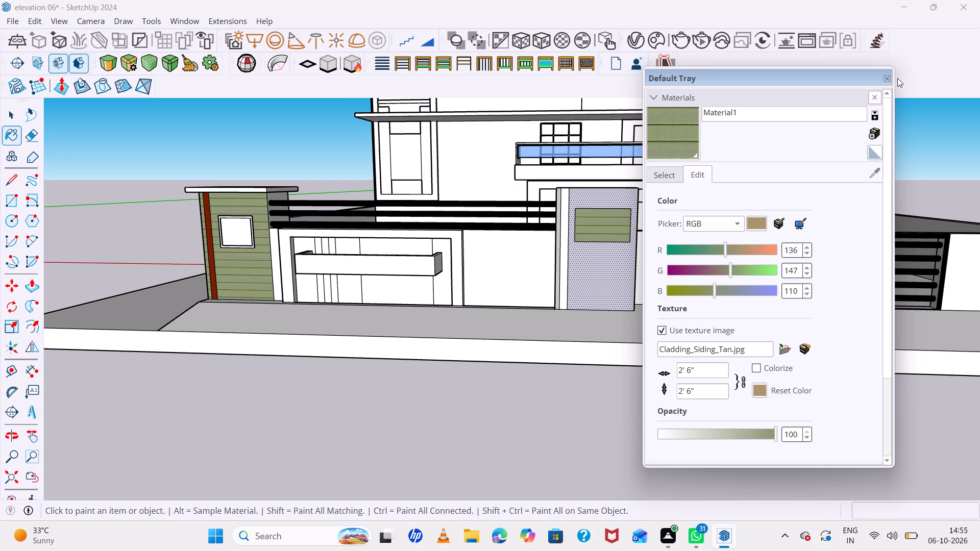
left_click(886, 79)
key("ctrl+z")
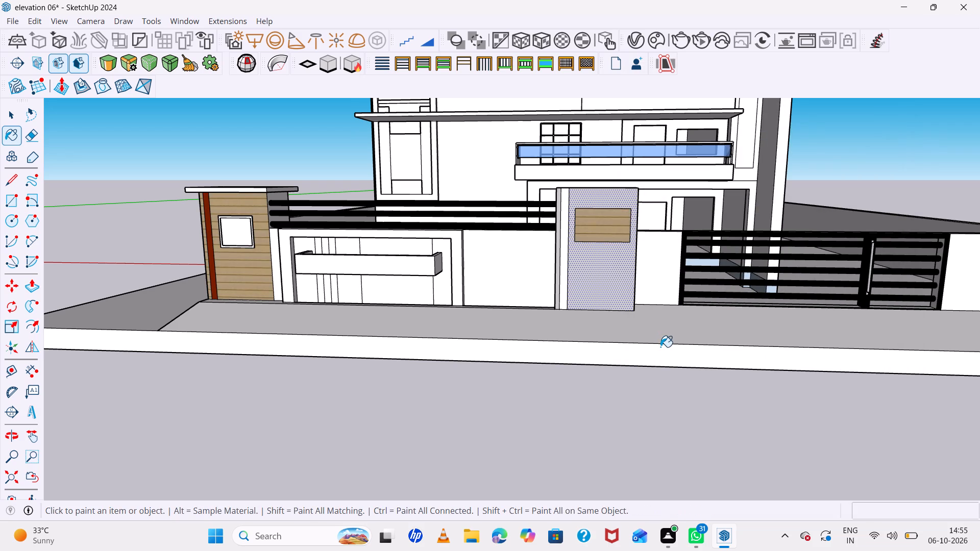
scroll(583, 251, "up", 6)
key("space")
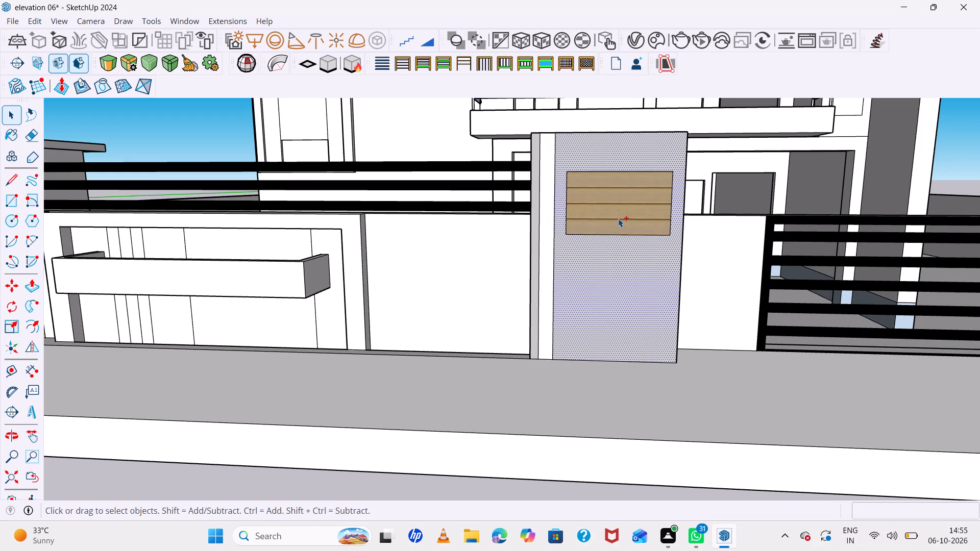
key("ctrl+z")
Examine the nameplate and pillar beside the gate in the reference photo and in the house model.
left_click(618, 218)
scroll(621, 218, "down", 6)
middle_click_drag(659, 254, 538, 272)
scroll(548, 222, "up", 6)
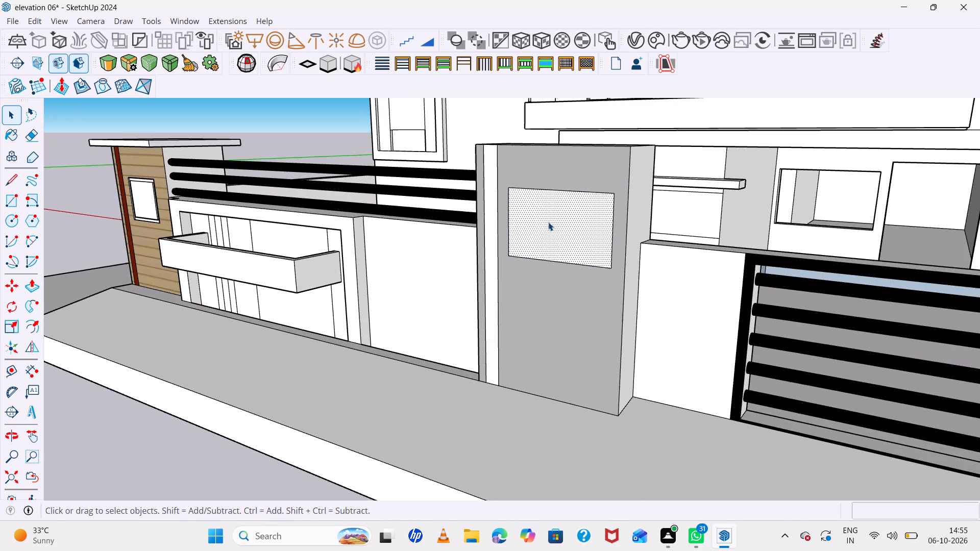
scroll(549, 223, "up", 6)
scroll(553, 224, "down", 14)
scroll(605, 235, "down", 5)
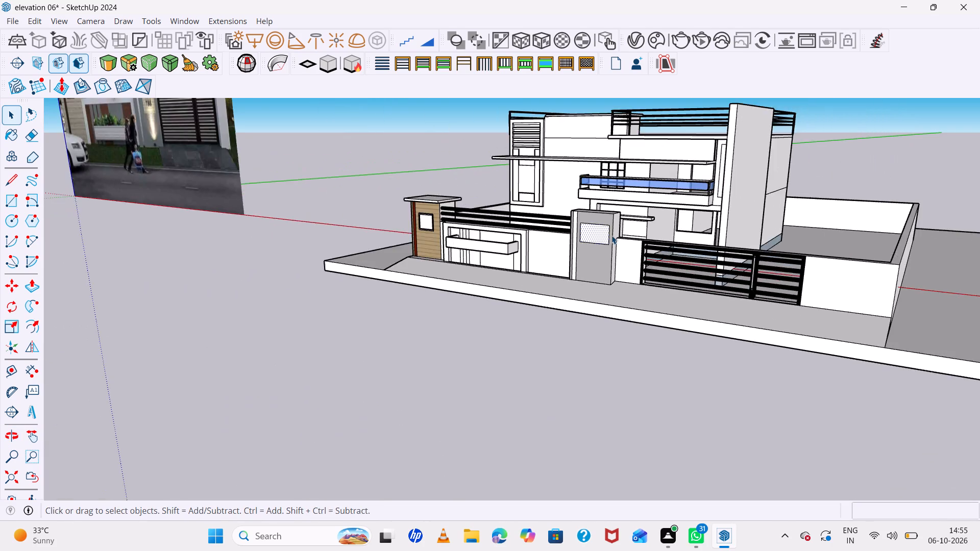
scroll(611, 235, "down", 7)
middle_click_drag(709, 256, 835, 233)
scroll(835, 233, "down", 1)
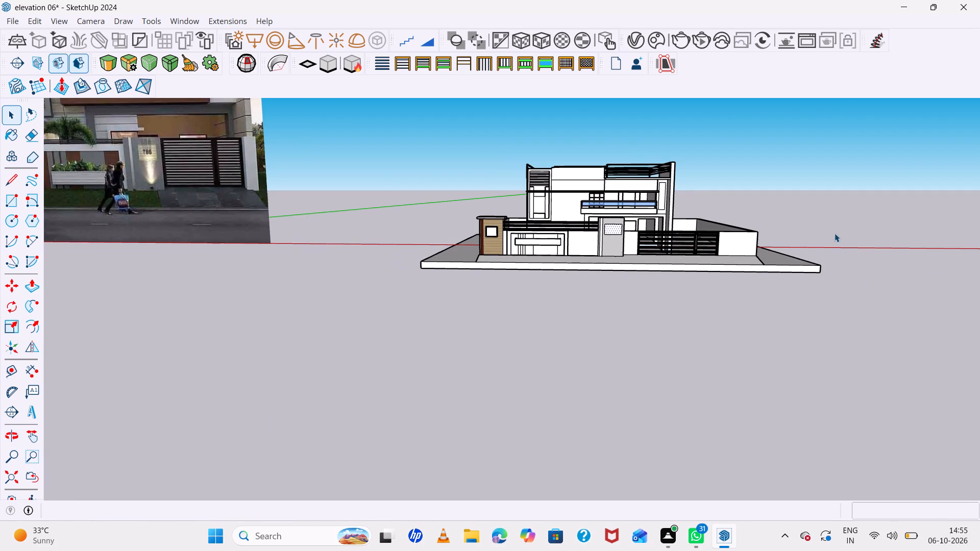
scroll(287, 158, "up", 6)
scroll(76, 152, "up", 13)
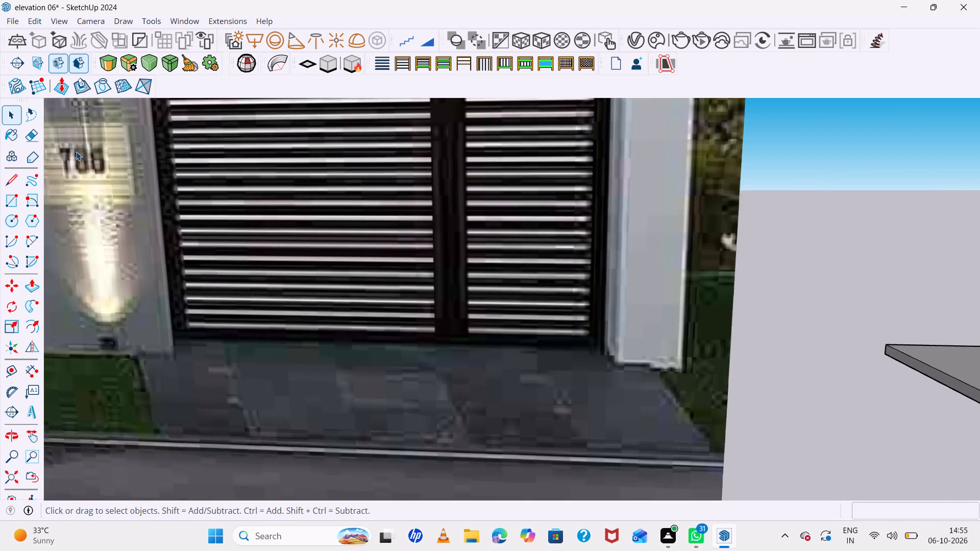
scroll(232, 194, "down", 20)
scroll(212, 202, "up", 3)
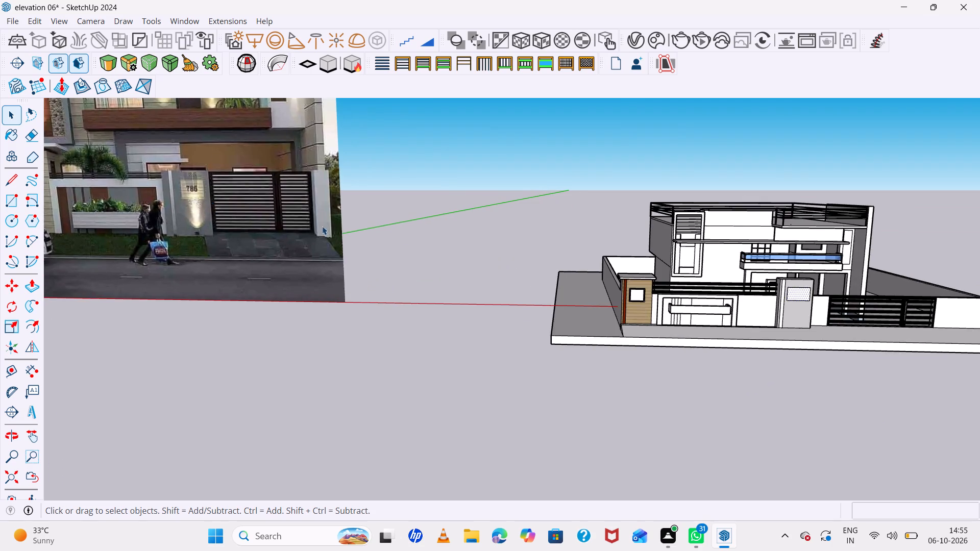
scroll(404, 228, "up", 1)
scroll(389, 206, "down", 5)
middle_click_drag(705, 253, 648, 246)
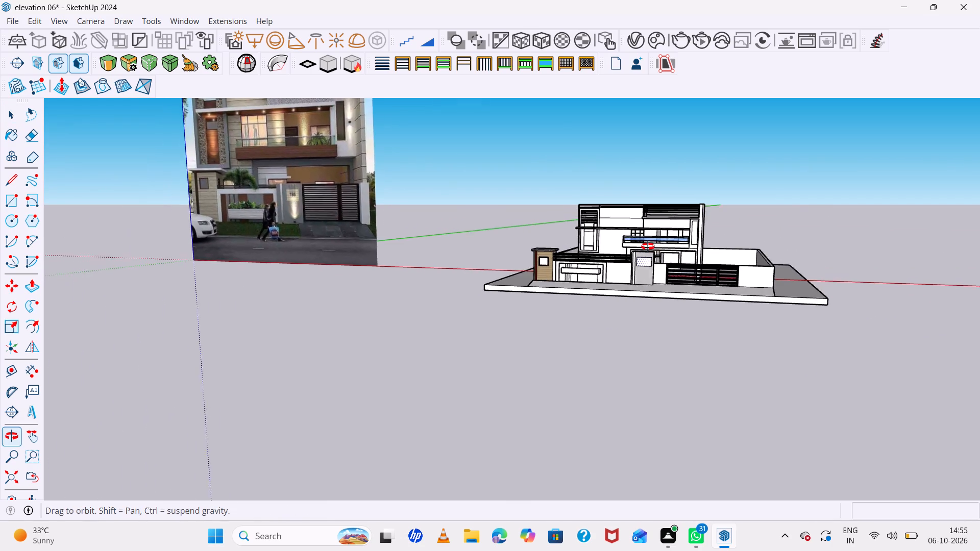
middle_click_drag(648, 246, 609, 246)
scroll(698, 246, "up", 14)
middle_click_drag(650, 259, 625, 342)
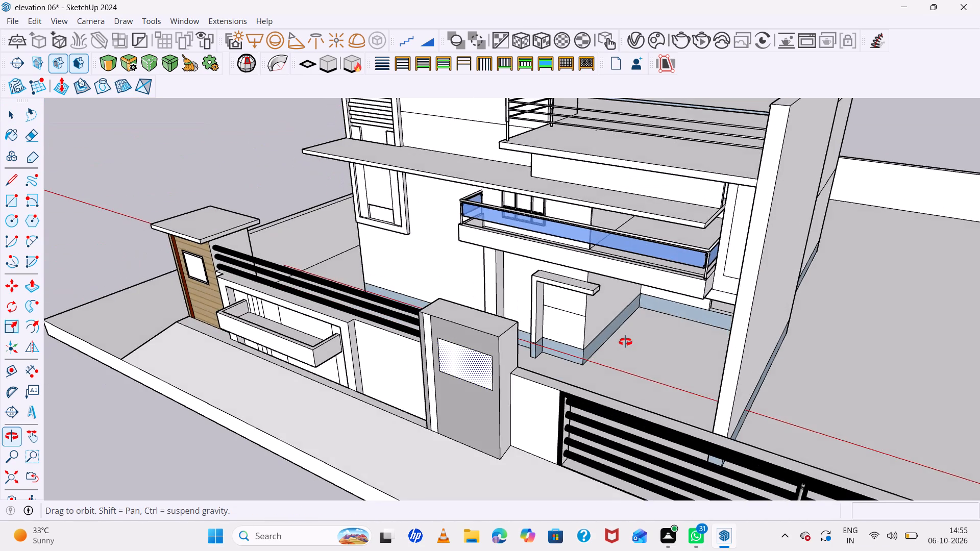
middle_click_drag(625, 342, 632, 298)
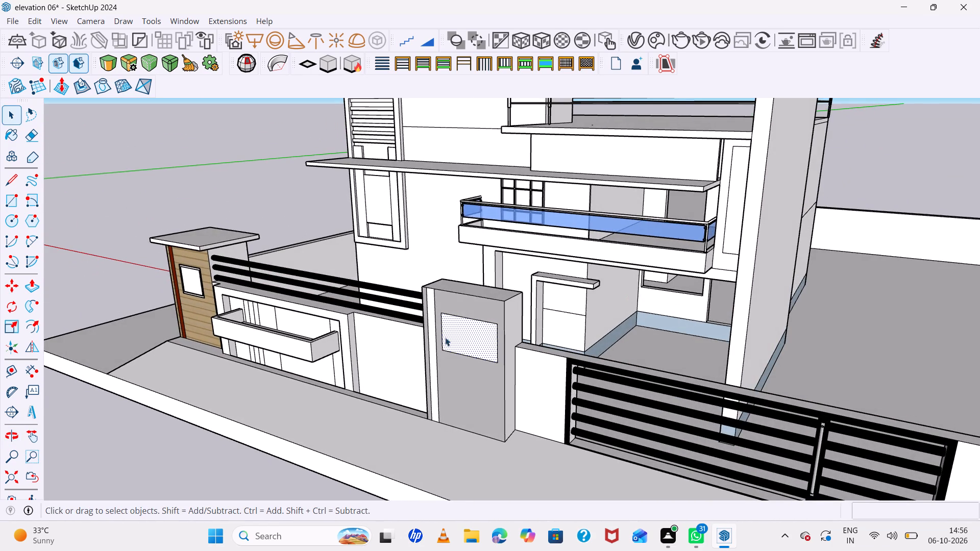
scroll(442, 336, "up", 7)
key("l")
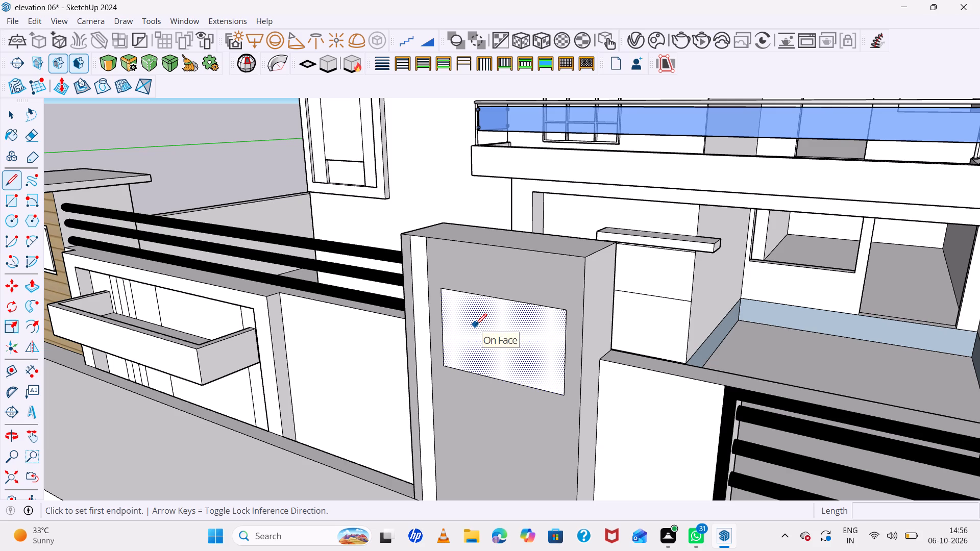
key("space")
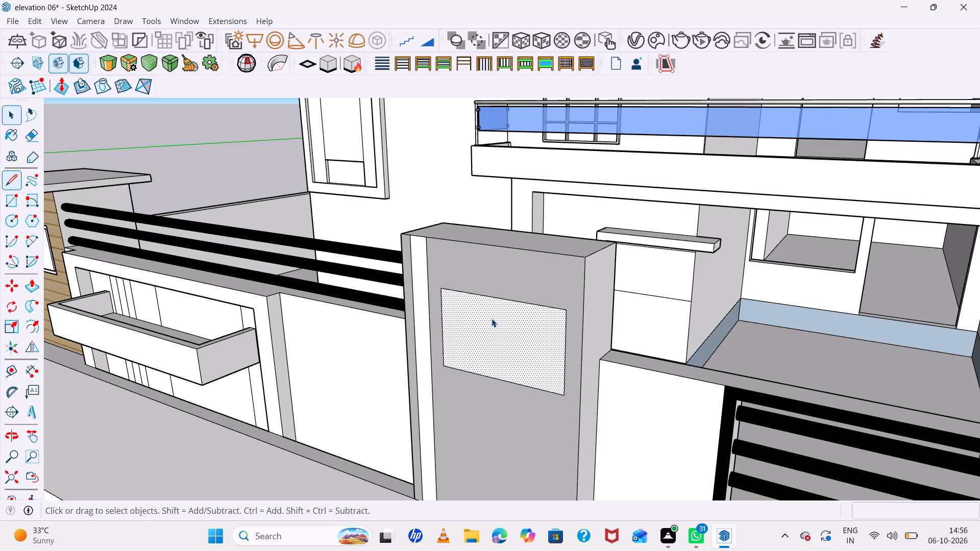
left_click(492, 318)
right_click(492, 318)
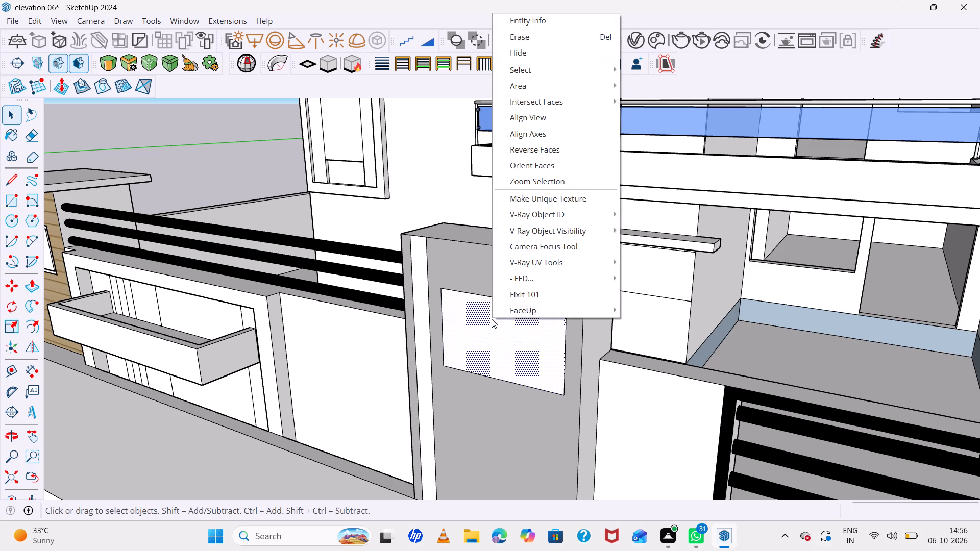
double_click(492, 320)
Paint the nameplate rectangle on the pillar with Color C02 from the Colors collection and clear the selection.
key("b")
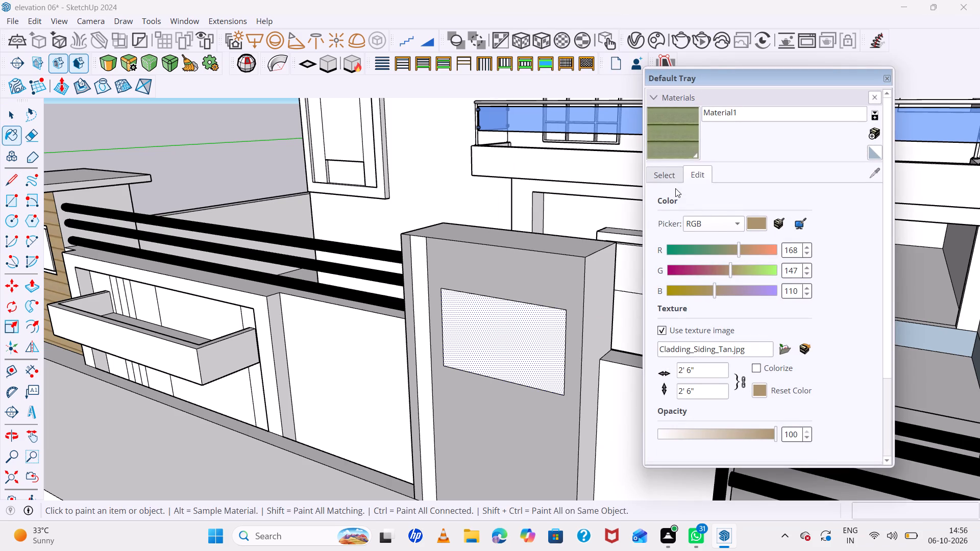
left_click(665, 176)
left_click(747, 191)
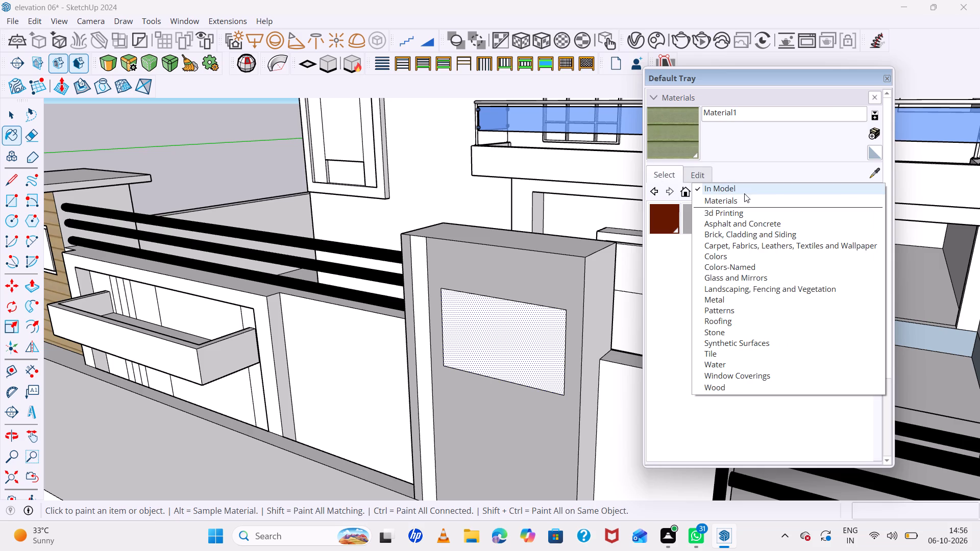
left_click(734, 255)
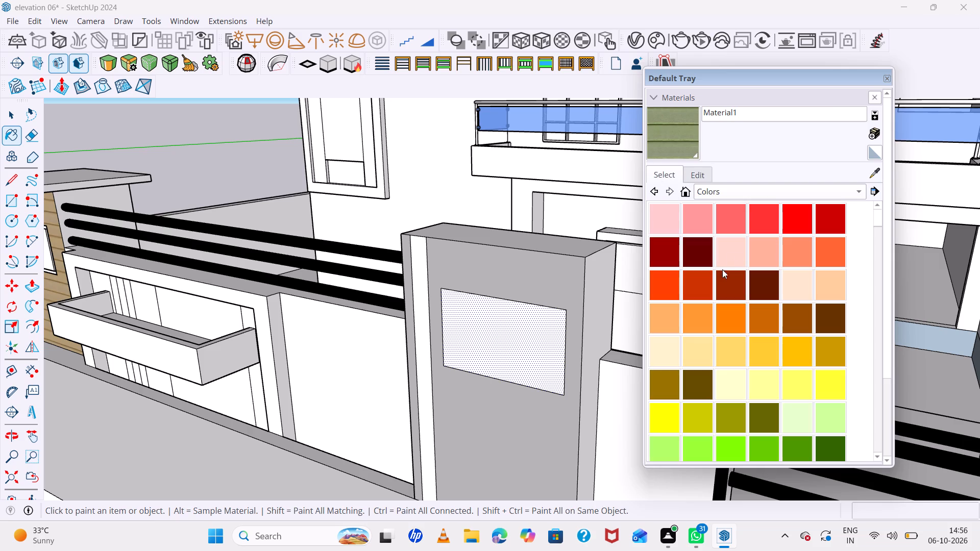
scroll(798, 278, "down", 2)
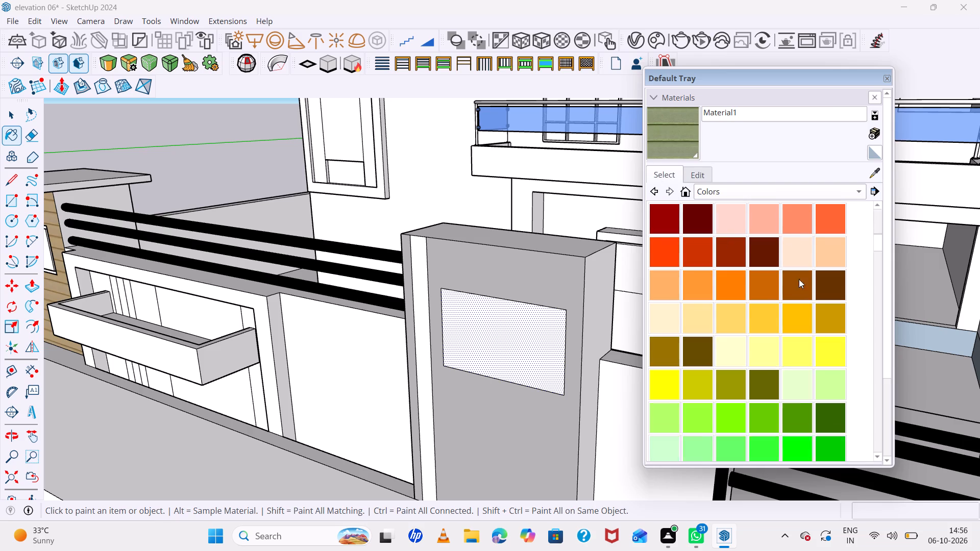
scroll(799, 279, "down", 1)
double_click(832, 218)
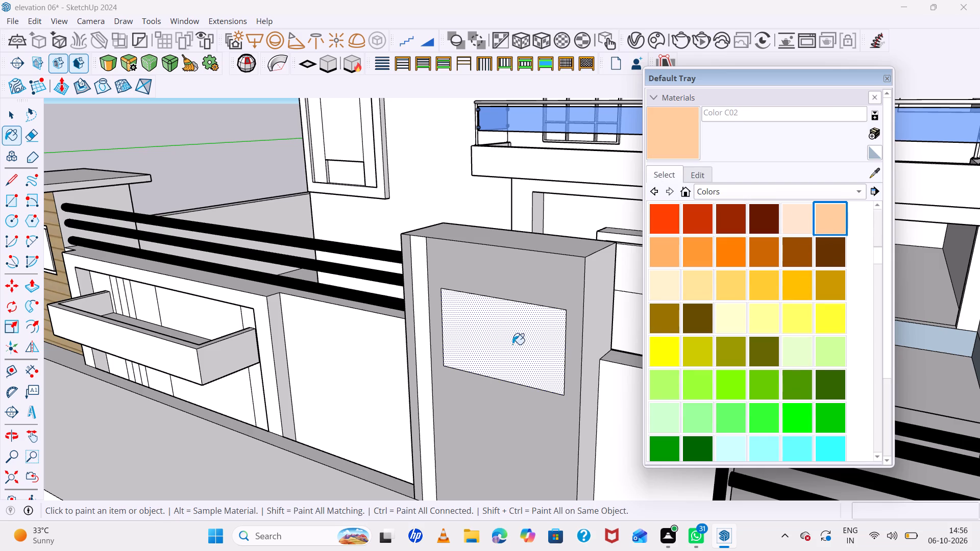
double_click(512, 344)
scroll(508, 353, "down", 6)
middle_click_drag(521, 361, 505, 350)
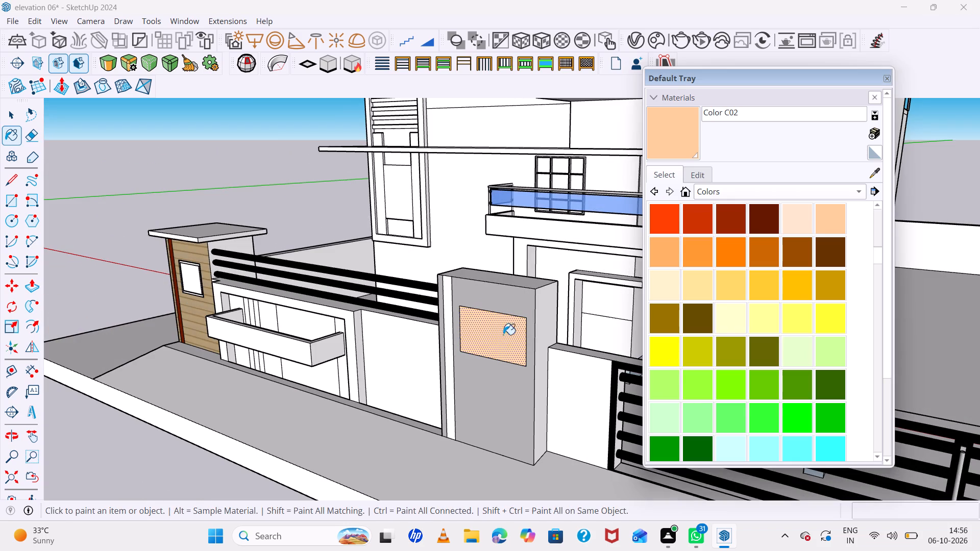
key("Escape")
key("space")
left_click(304, 192)
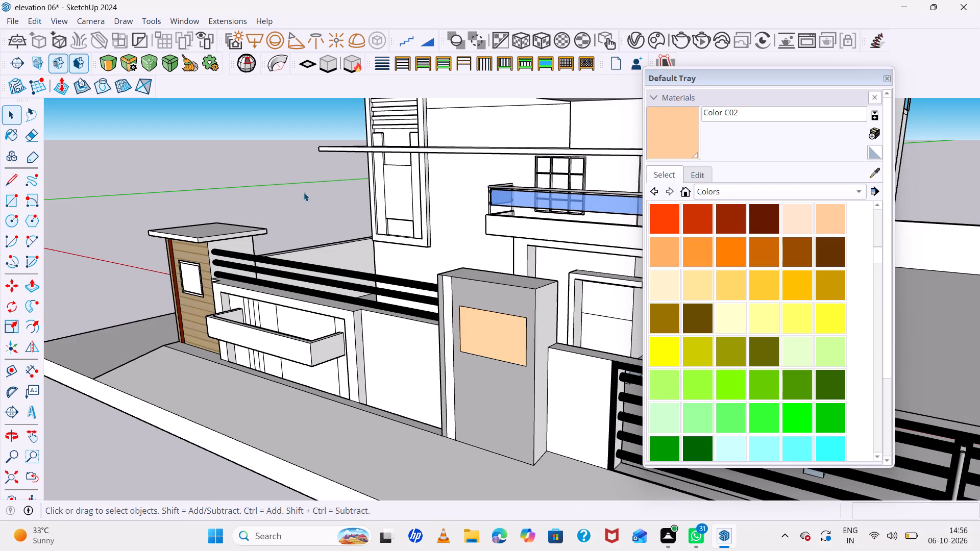
Draw a horizontal line about 5' 6" long across the nameplate, a little below its upper edge.
scroll(566, 339, "up", 5)
middle_click_drag(483, 327, 528, 326)
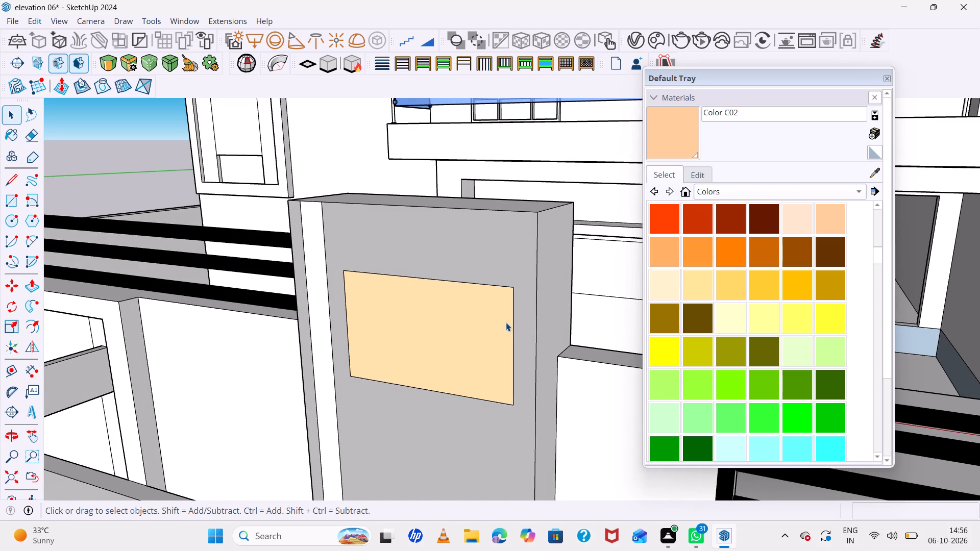
key("l")
left_click(344, 293)
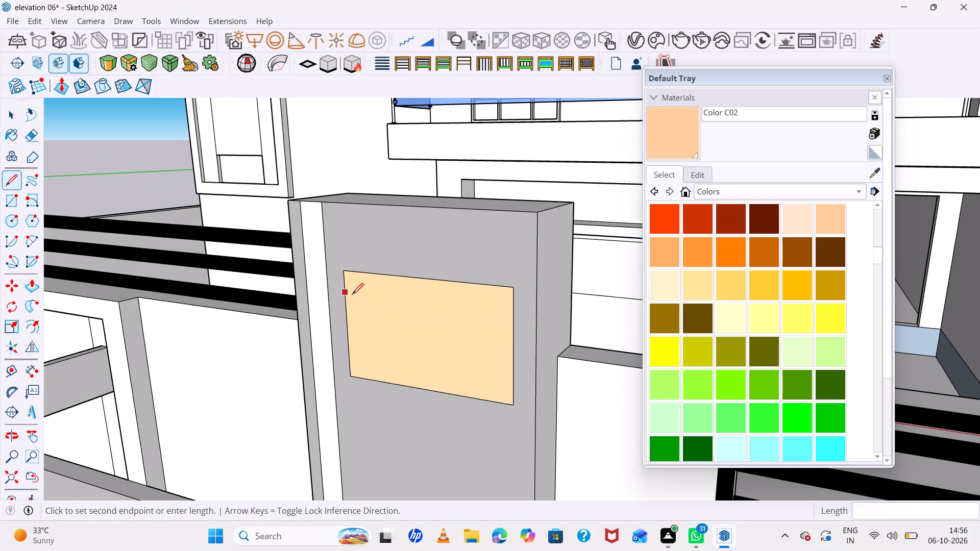
double_click(512, 312)
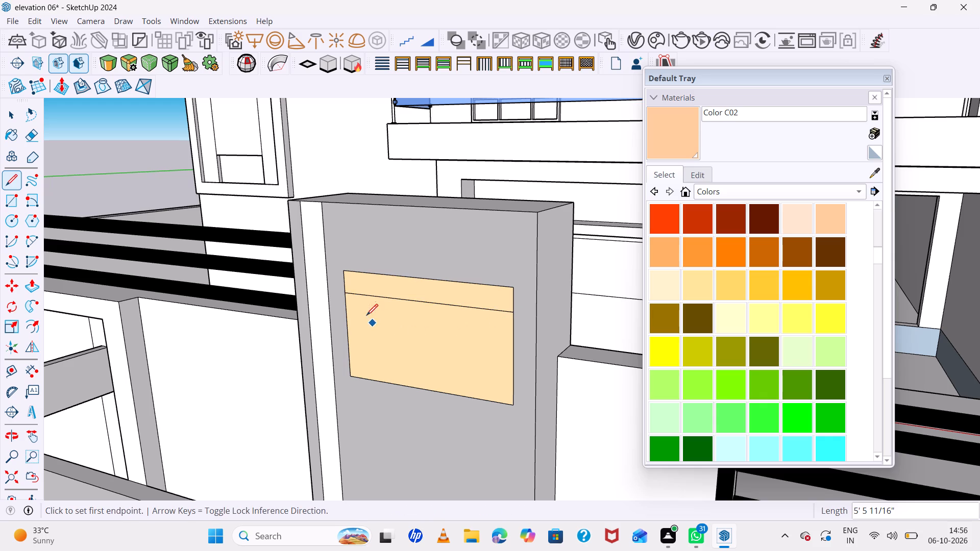
Draw a second horizontal line about 5' 6" long across the nameplate, just below the existing upper line.
scroll(345, 303, "up", 6)
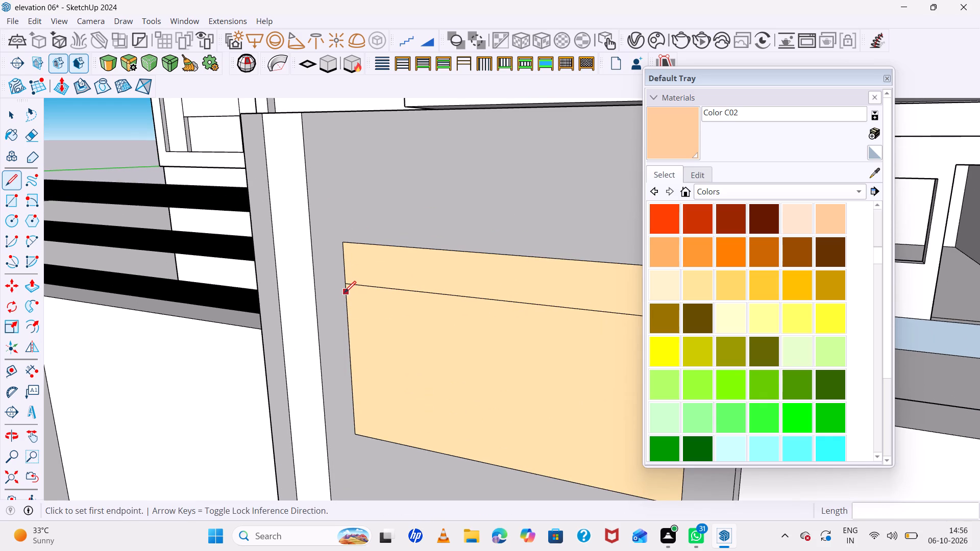
double_click(345, 292)
scroll(427, 326, "down", 6)
scroll(569, 332, "up", 2)
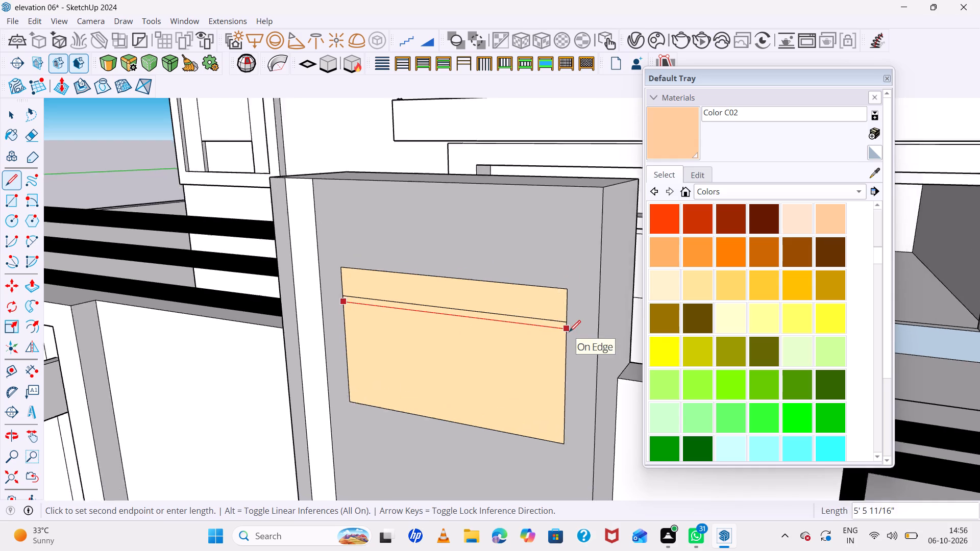
scroll(569, 332, "up", 3)
left_click(566, 328)
key("space")
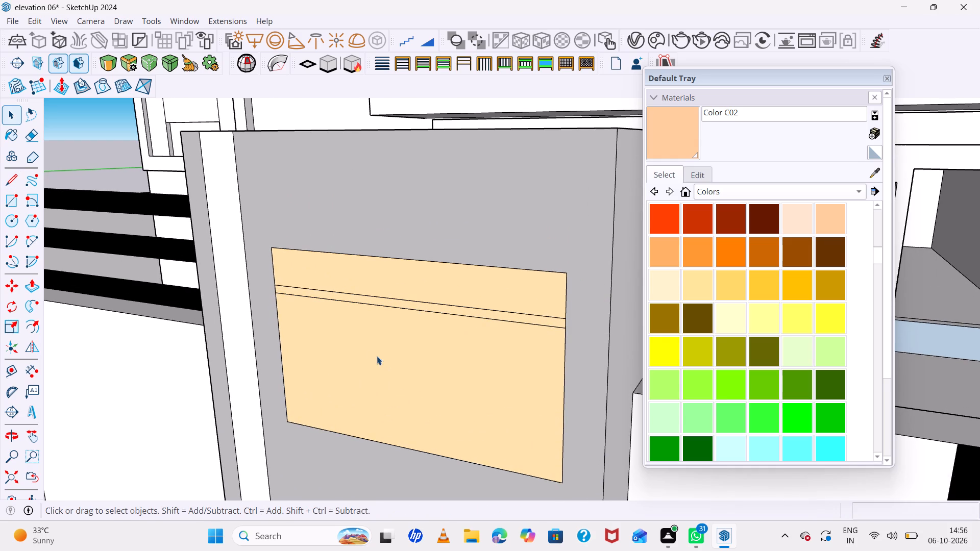
Draw a line about 5' 6" long across the lower part of the nameplate, parallel to its bottom edge.
key("l")
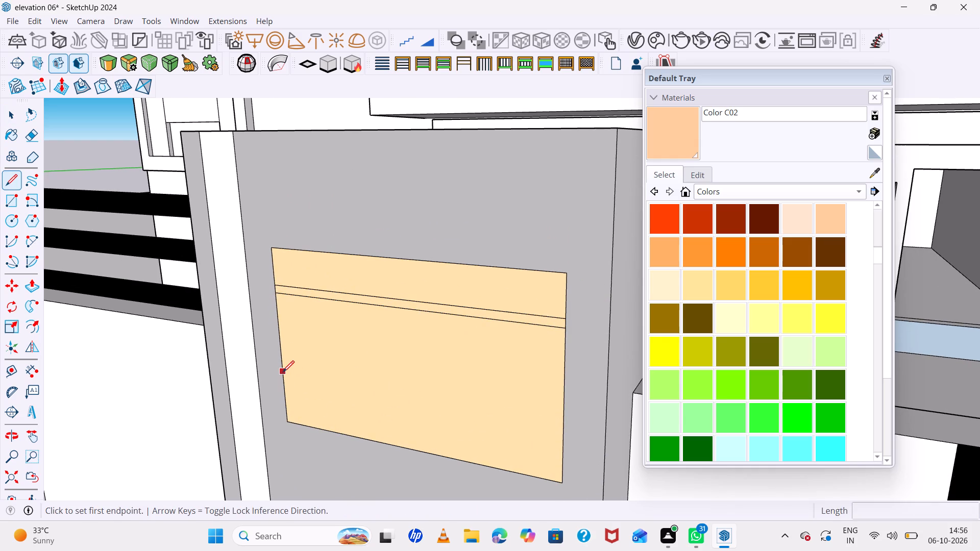
left_click(283, 378)
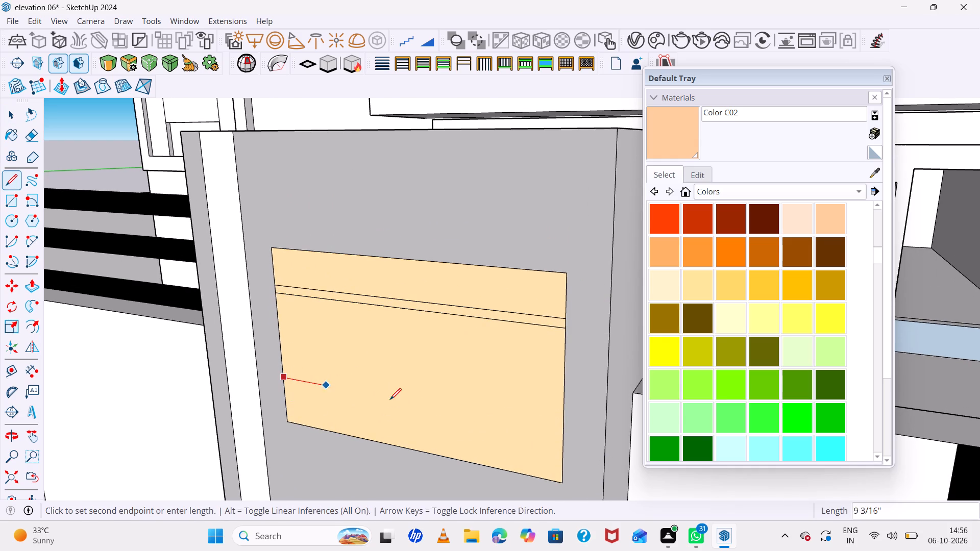
left_click(564, 426)
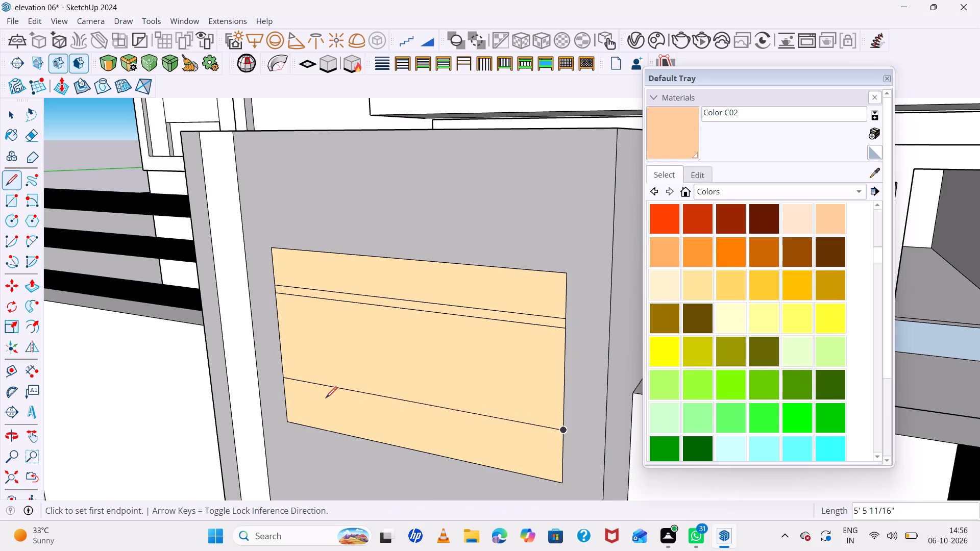
Draw a parallel line across the nameplate's full width, just below the lower line, to form the lower groove.
scroll(281, 388, "up", 9)
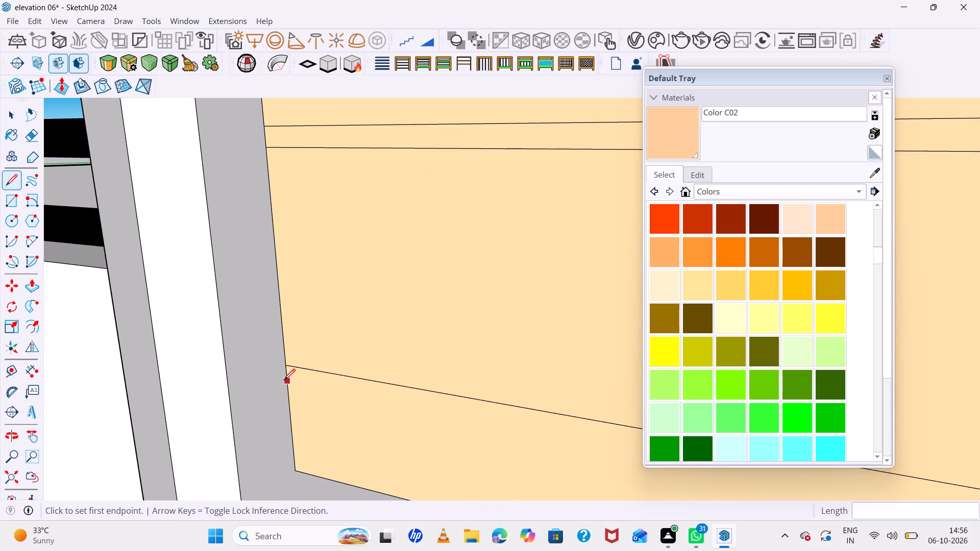
left_click(285, 379)
scroll(446, 433, "down", 13)
scroll(593, 460, "up", 4)
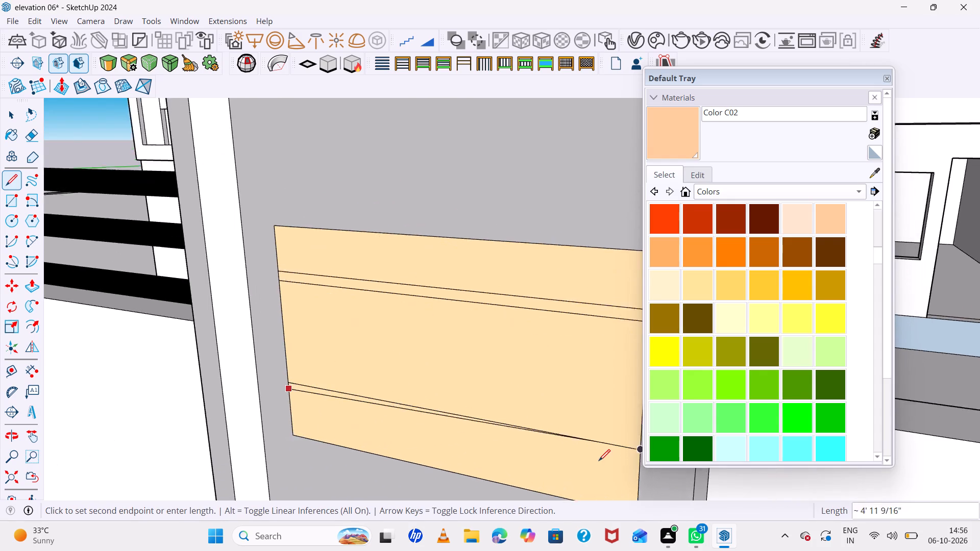
scroll(599, 461, "up", 6)
scroll(580, 454, "down", 5)
scroll(611, 458, "up", 5)
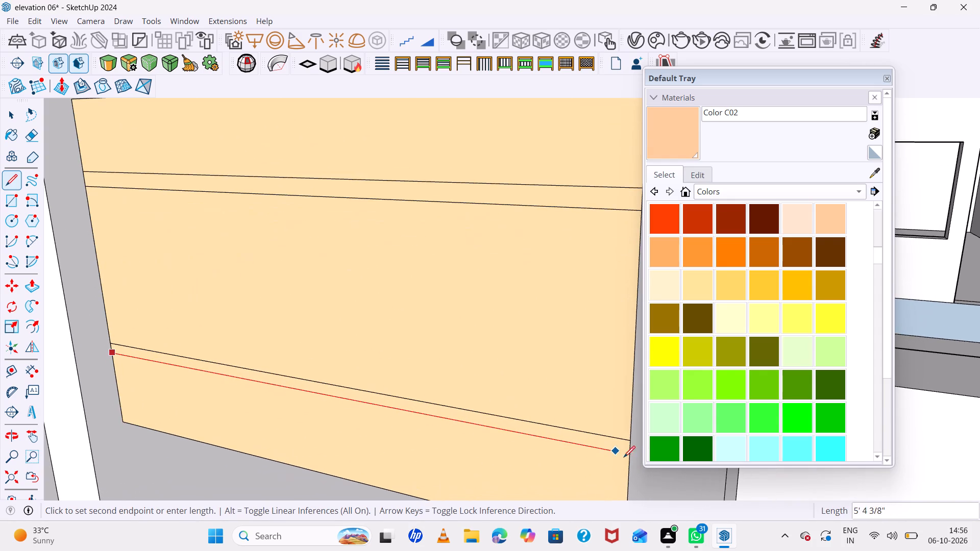
left_click(626, 455)
key("space")
scroll(505, 389, "down", 10)
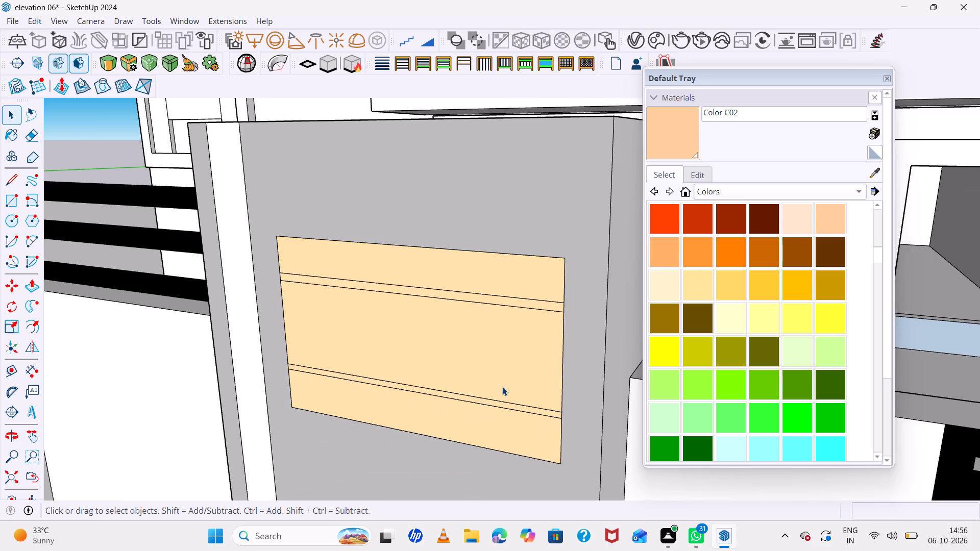
Examine the gate pillar's nameplate and house number in the reference photo against the house model's pillar.
scroll(502, 387, "down", 13)
middle_click_drag(529, 414, 503, 349)
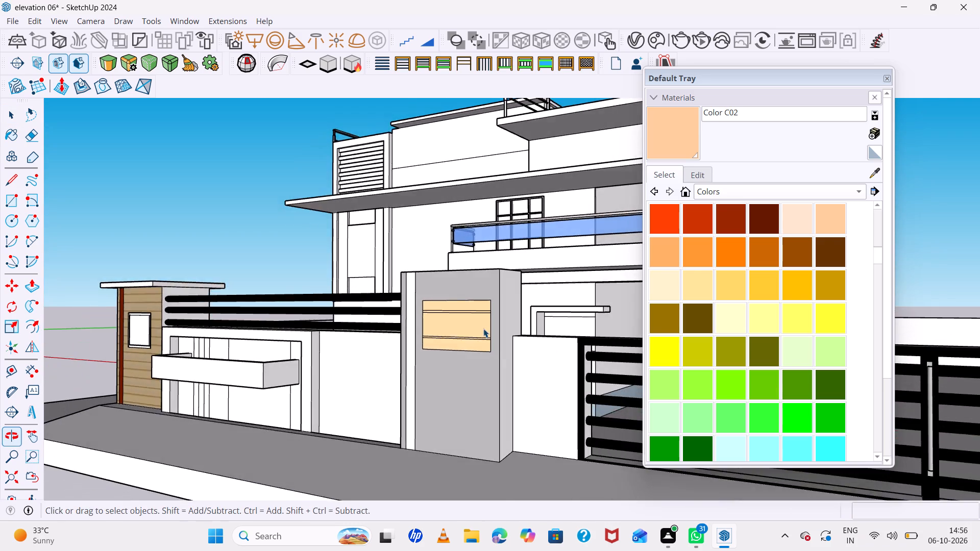
scroll(477, 317, "down", 17)
scroll(225, 265, "up", 11)
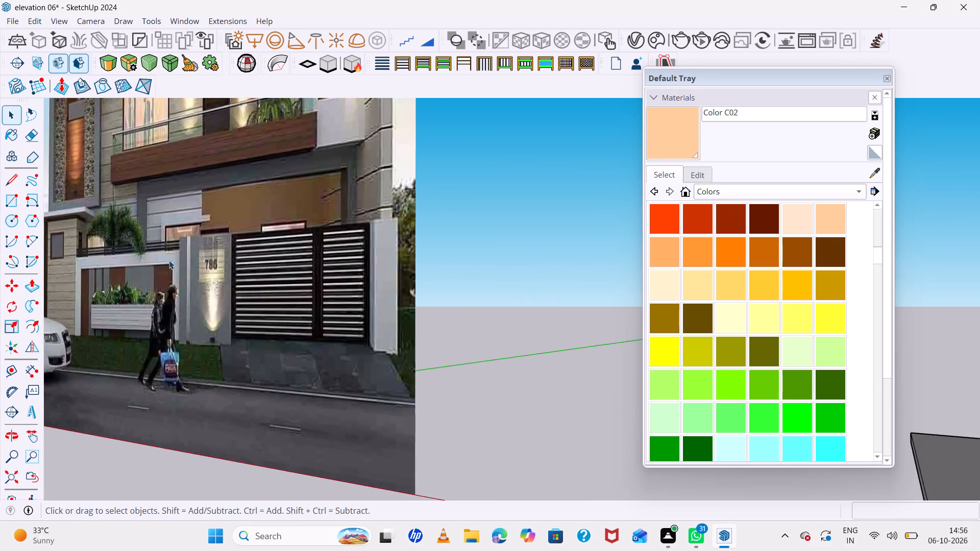
middle_click_drag(315, 319, 421, 358)
scroll(420, 358, "up", 1)
scroll(398, 317, "down", 14)
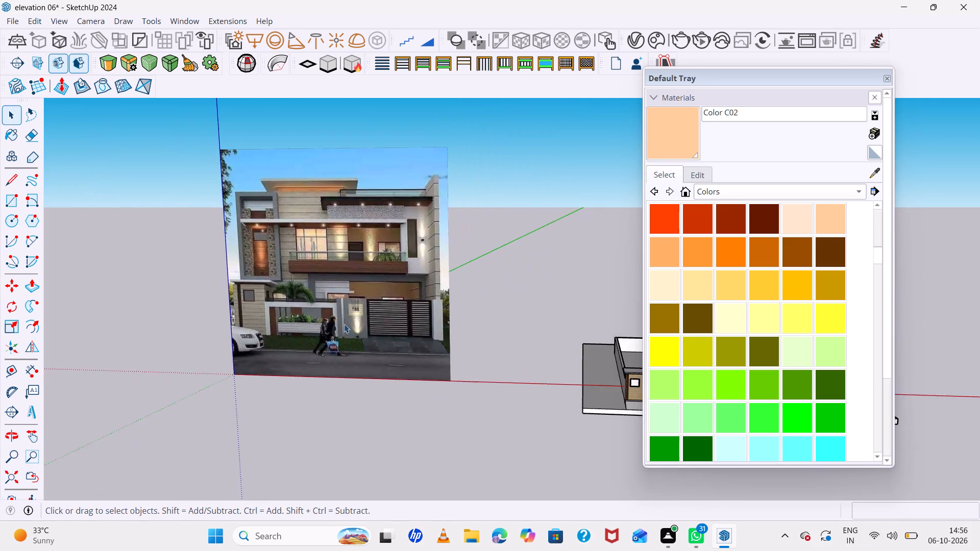
scroll(309, 323, "up", 14)
scroll(277, 286, "down", 15)
scroll(222, 248, "down", 5)
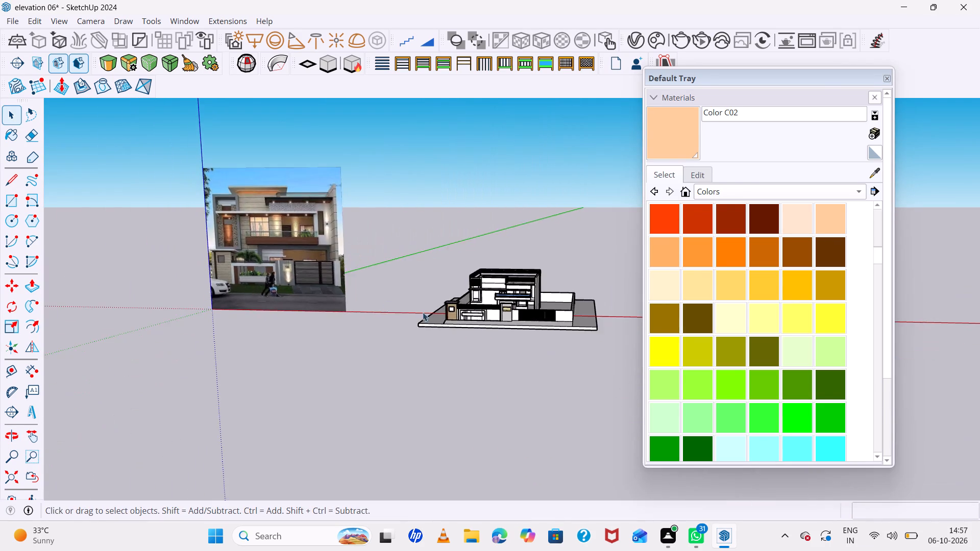
scroll(477, 325, "up", 7)
scroll(522, 310, "up", 7)
middle_click_drag(571, 297, 609, 307)
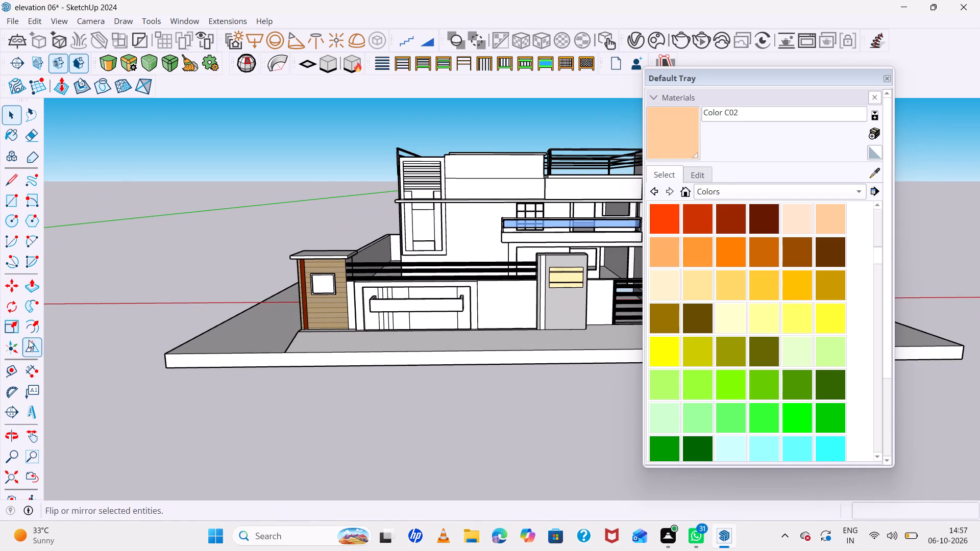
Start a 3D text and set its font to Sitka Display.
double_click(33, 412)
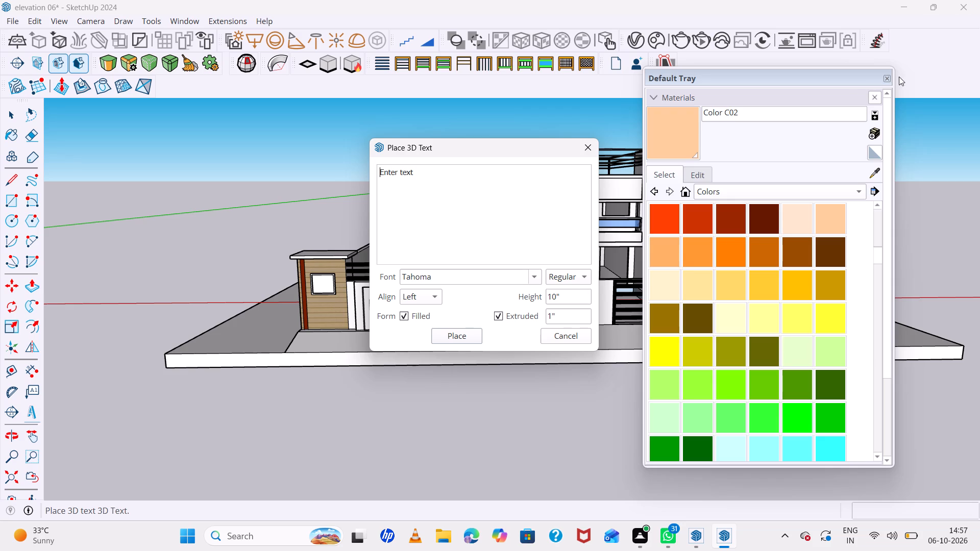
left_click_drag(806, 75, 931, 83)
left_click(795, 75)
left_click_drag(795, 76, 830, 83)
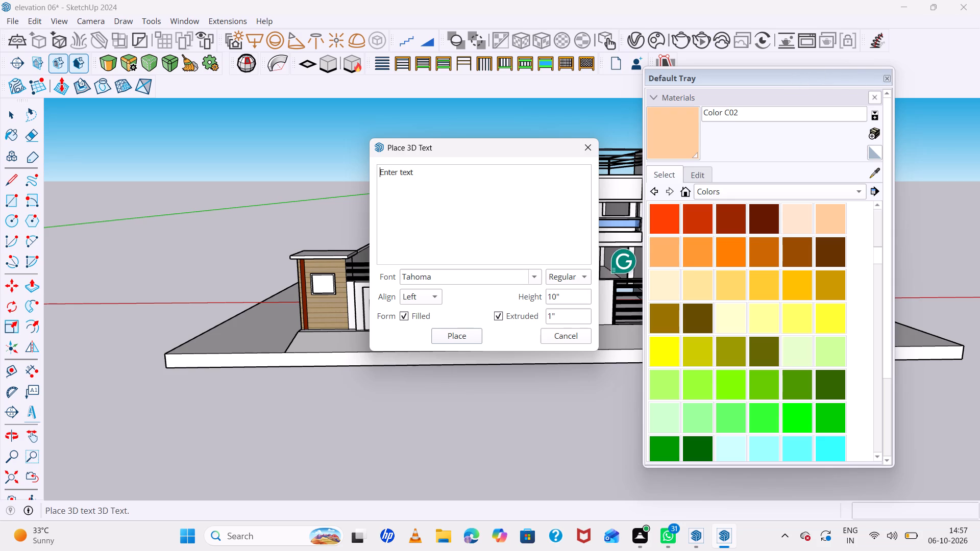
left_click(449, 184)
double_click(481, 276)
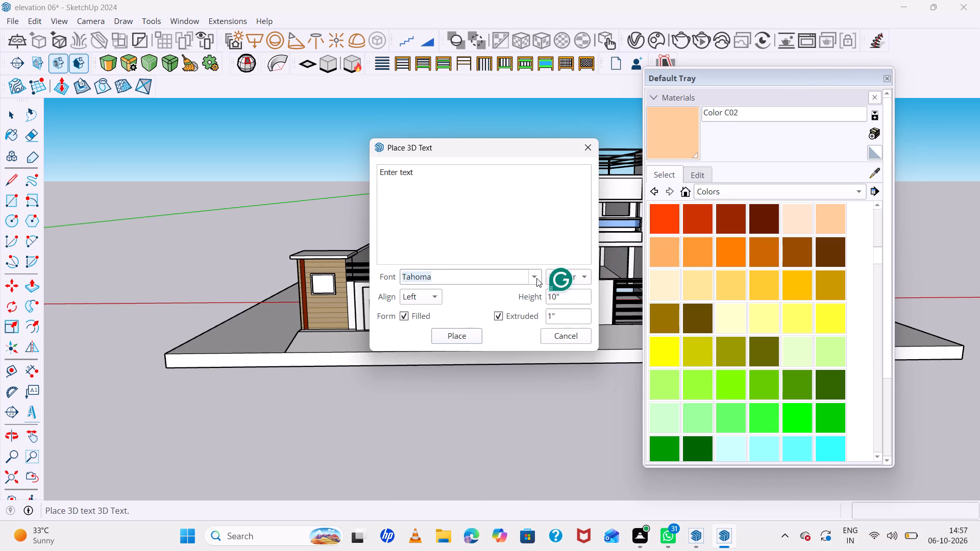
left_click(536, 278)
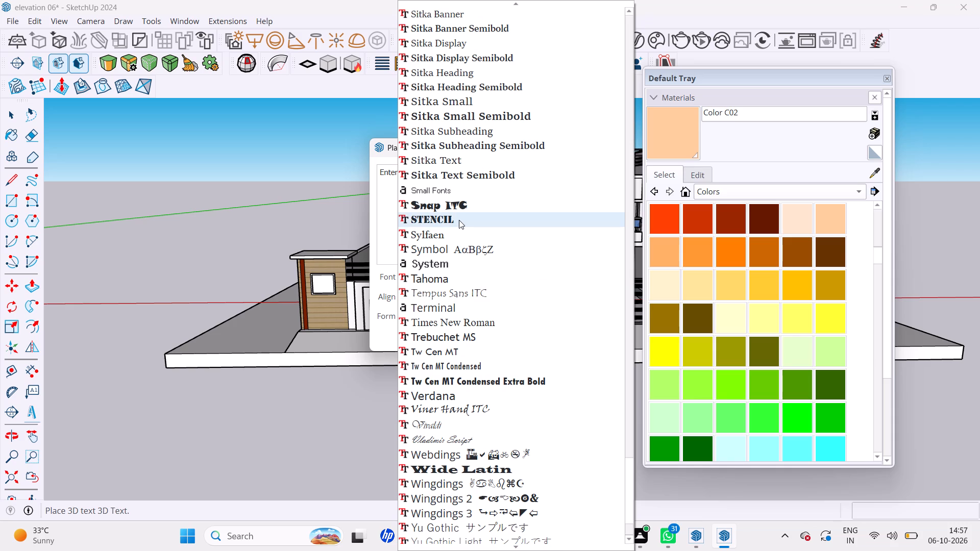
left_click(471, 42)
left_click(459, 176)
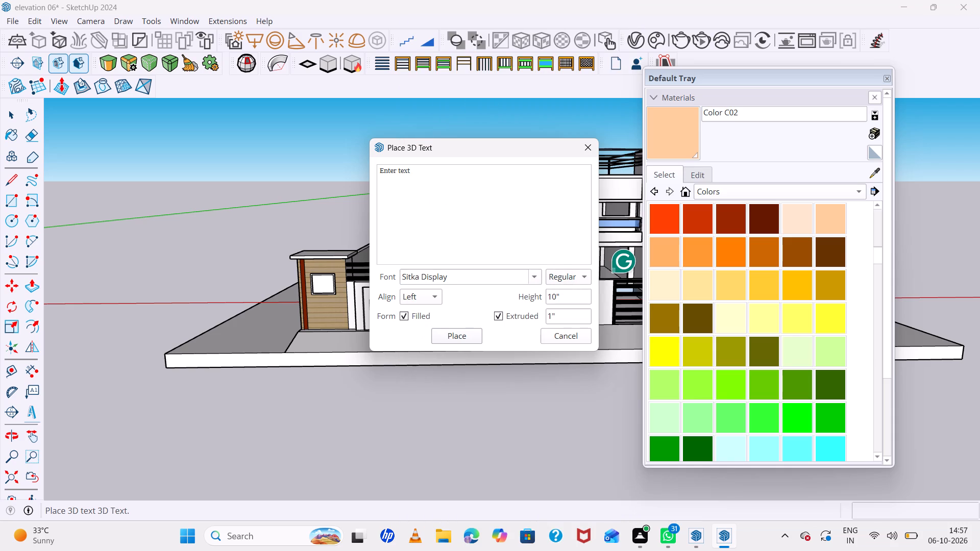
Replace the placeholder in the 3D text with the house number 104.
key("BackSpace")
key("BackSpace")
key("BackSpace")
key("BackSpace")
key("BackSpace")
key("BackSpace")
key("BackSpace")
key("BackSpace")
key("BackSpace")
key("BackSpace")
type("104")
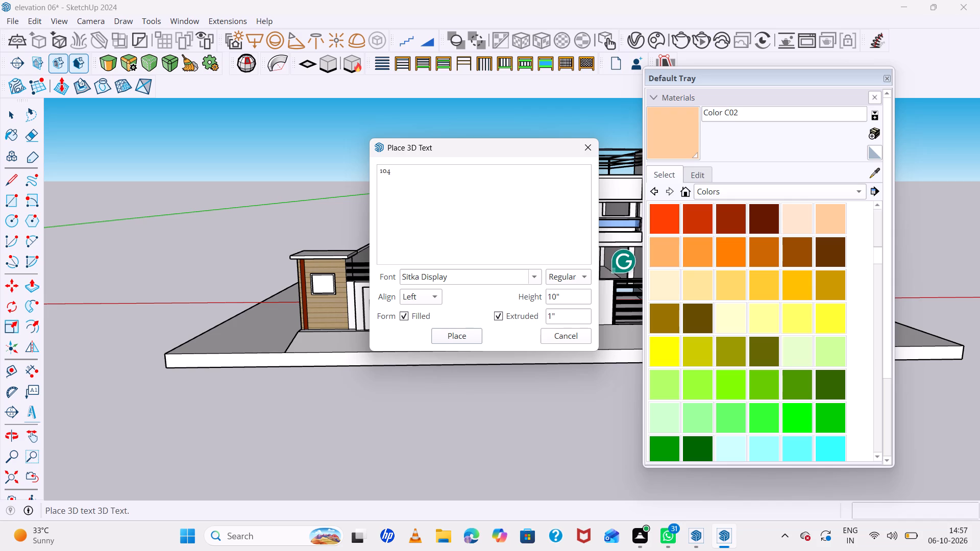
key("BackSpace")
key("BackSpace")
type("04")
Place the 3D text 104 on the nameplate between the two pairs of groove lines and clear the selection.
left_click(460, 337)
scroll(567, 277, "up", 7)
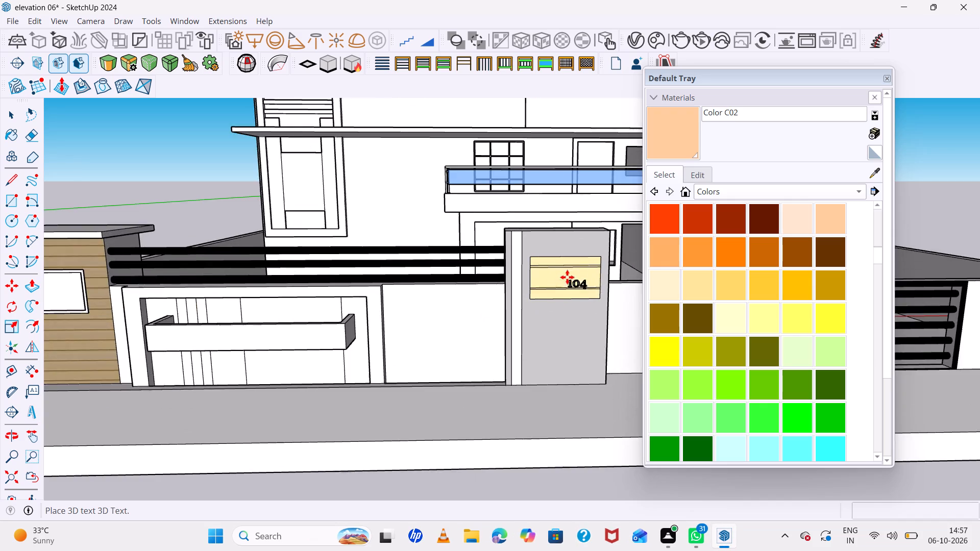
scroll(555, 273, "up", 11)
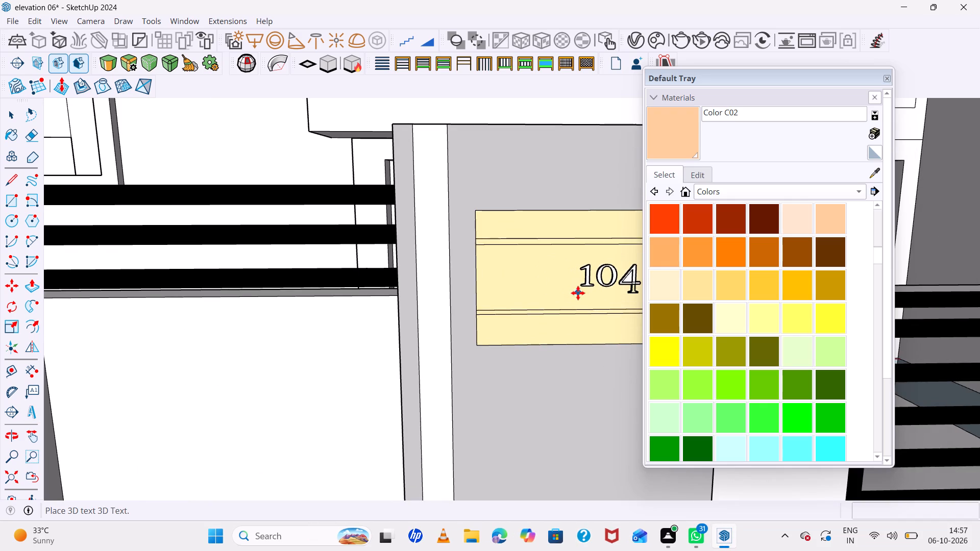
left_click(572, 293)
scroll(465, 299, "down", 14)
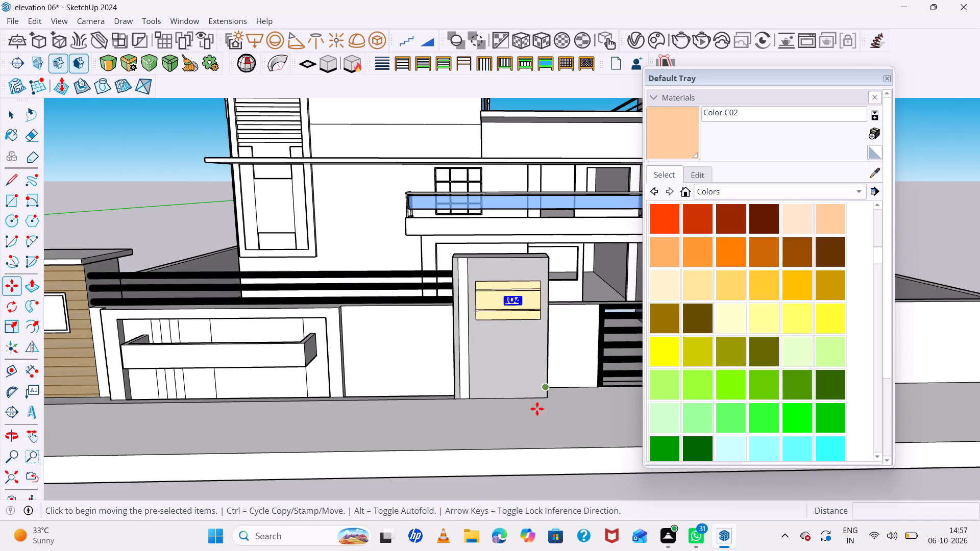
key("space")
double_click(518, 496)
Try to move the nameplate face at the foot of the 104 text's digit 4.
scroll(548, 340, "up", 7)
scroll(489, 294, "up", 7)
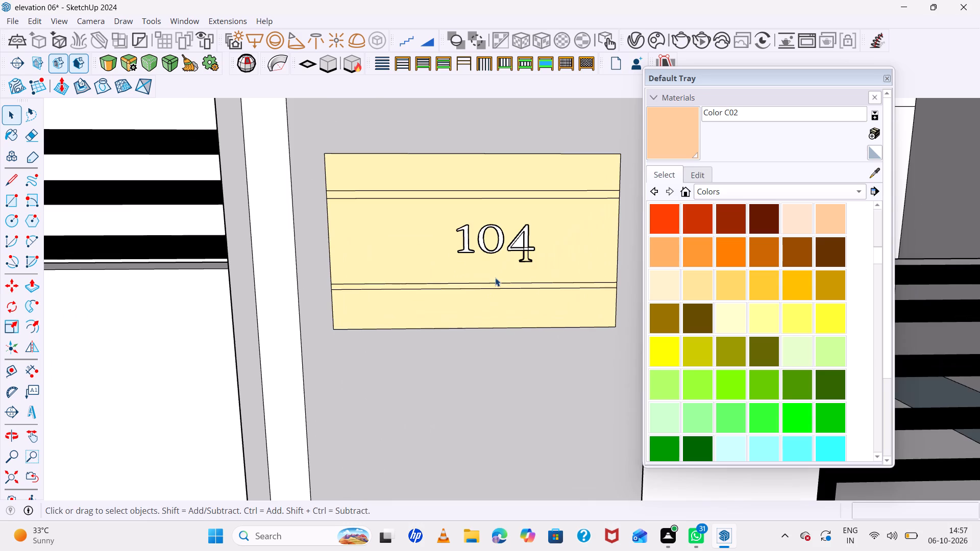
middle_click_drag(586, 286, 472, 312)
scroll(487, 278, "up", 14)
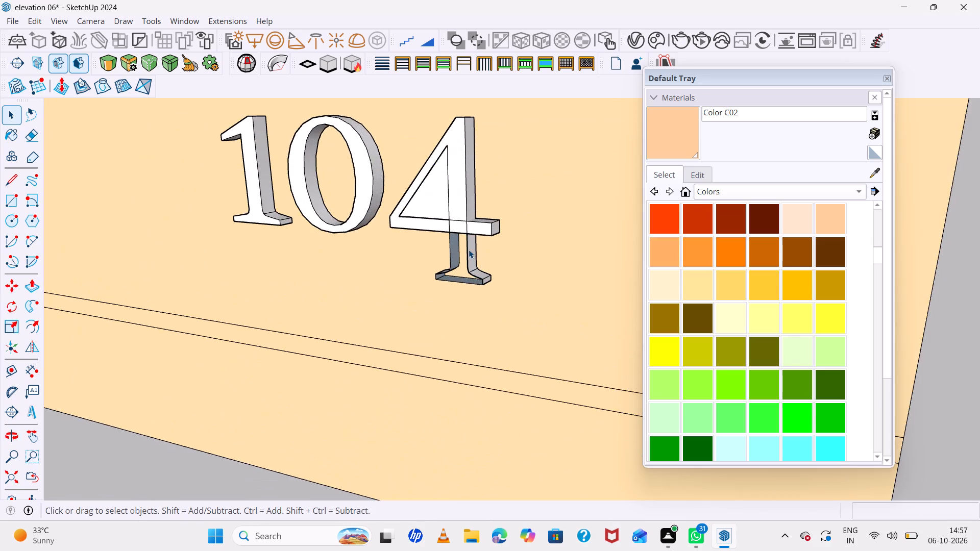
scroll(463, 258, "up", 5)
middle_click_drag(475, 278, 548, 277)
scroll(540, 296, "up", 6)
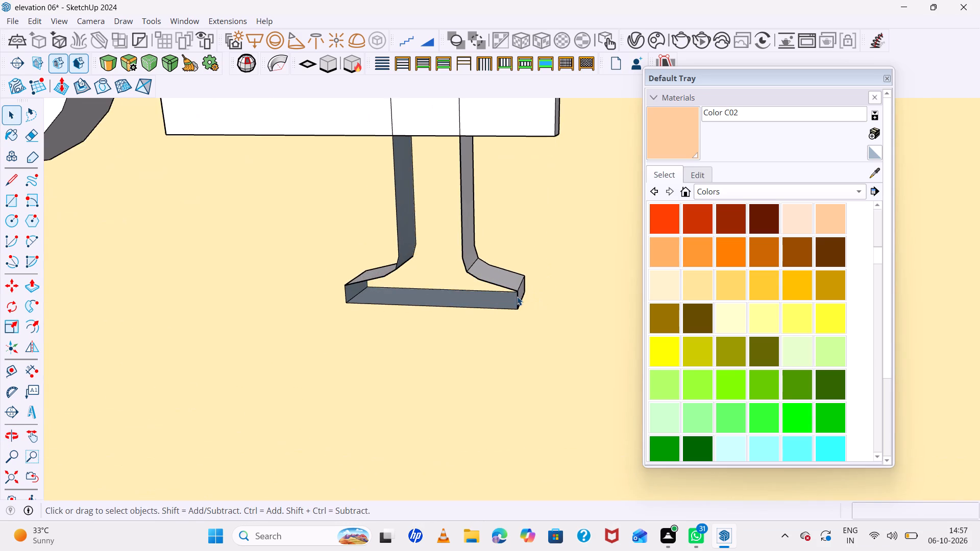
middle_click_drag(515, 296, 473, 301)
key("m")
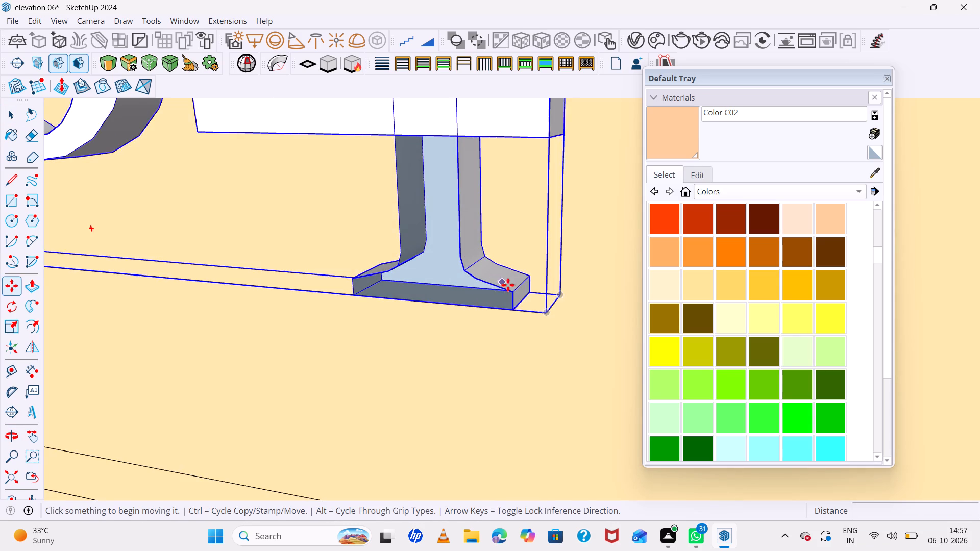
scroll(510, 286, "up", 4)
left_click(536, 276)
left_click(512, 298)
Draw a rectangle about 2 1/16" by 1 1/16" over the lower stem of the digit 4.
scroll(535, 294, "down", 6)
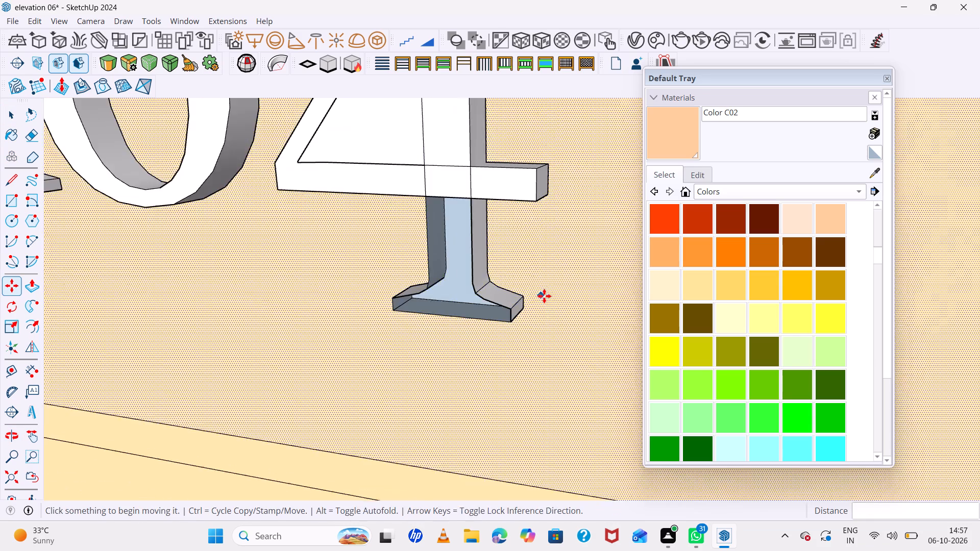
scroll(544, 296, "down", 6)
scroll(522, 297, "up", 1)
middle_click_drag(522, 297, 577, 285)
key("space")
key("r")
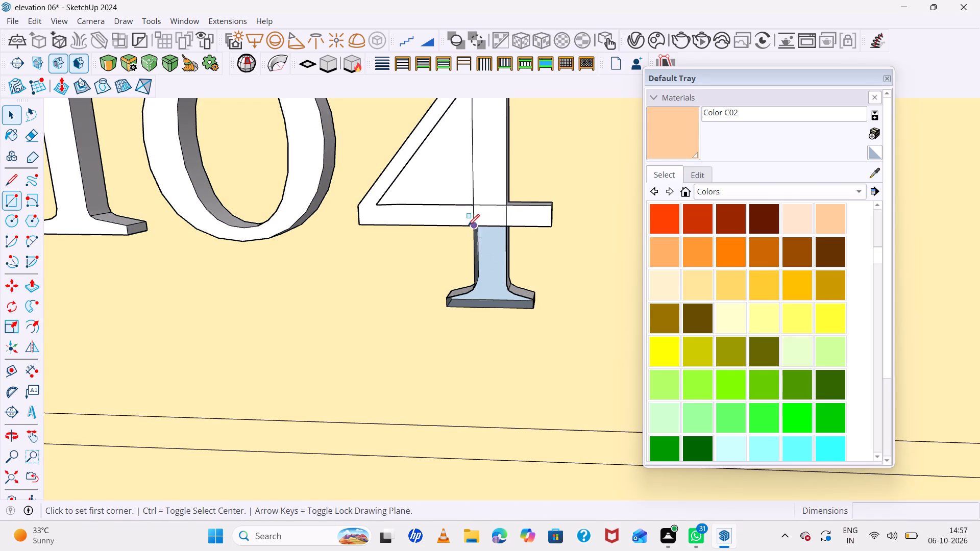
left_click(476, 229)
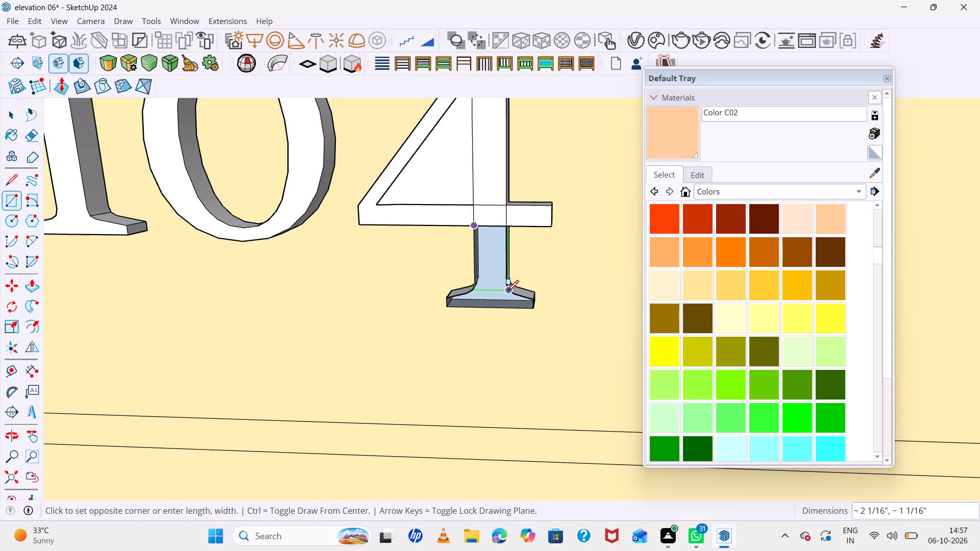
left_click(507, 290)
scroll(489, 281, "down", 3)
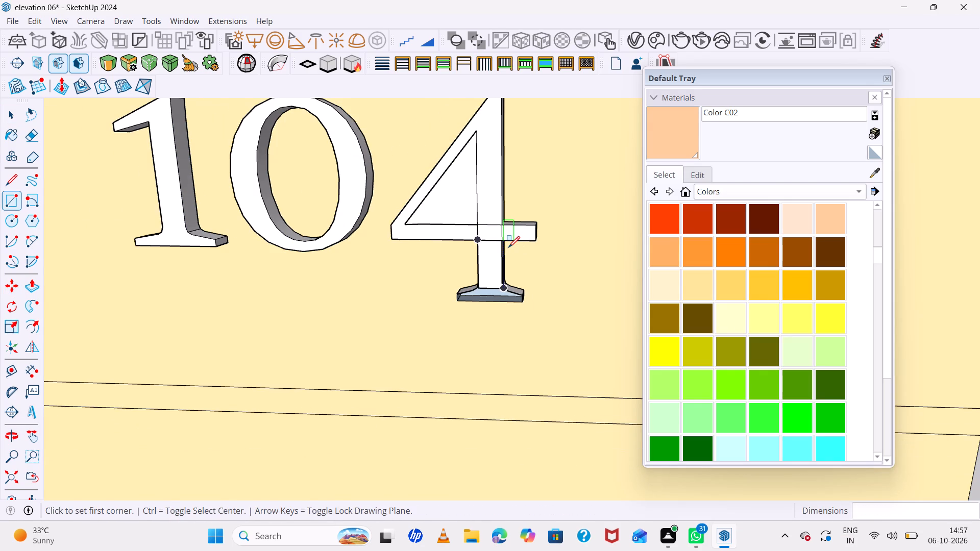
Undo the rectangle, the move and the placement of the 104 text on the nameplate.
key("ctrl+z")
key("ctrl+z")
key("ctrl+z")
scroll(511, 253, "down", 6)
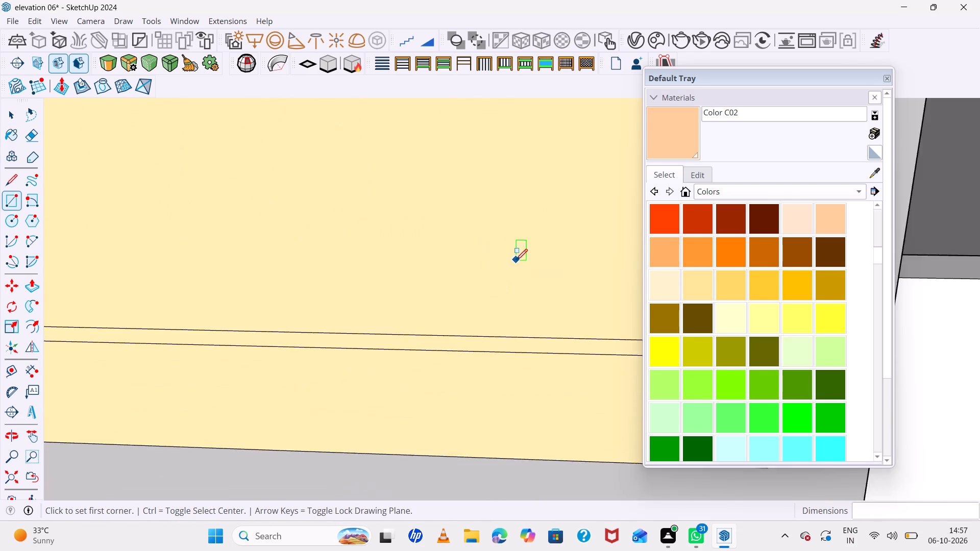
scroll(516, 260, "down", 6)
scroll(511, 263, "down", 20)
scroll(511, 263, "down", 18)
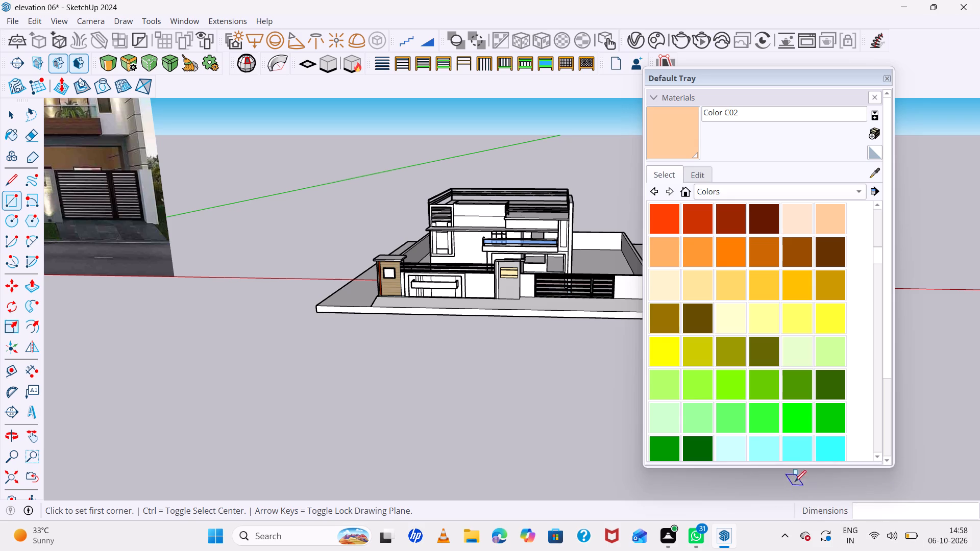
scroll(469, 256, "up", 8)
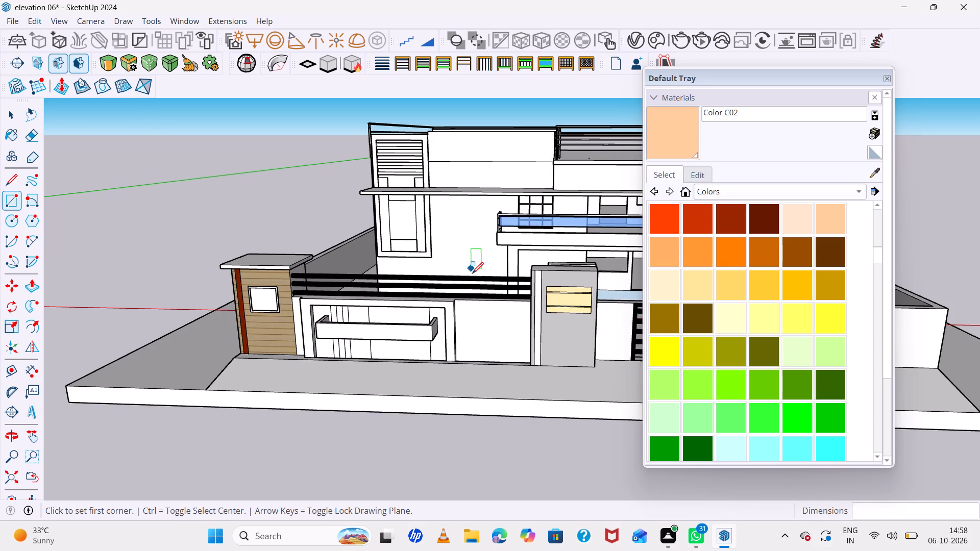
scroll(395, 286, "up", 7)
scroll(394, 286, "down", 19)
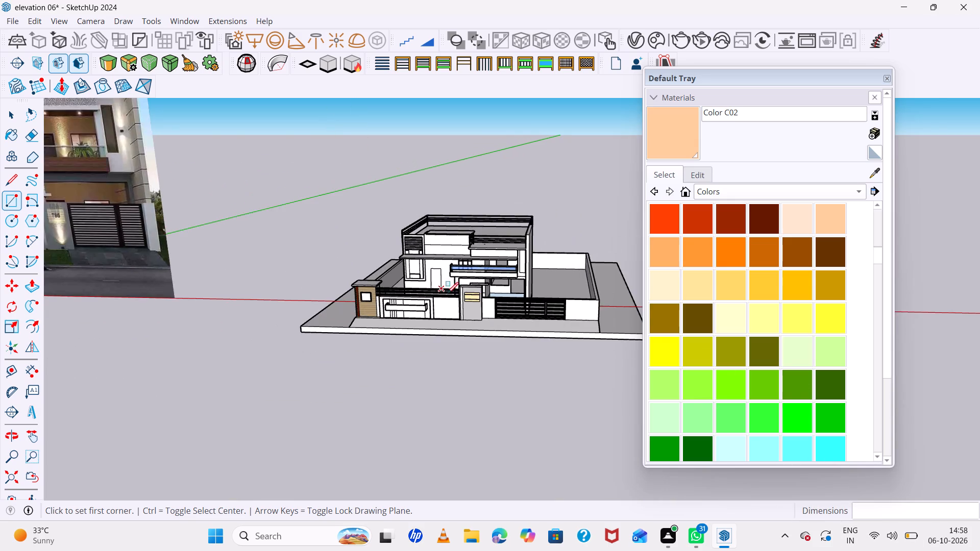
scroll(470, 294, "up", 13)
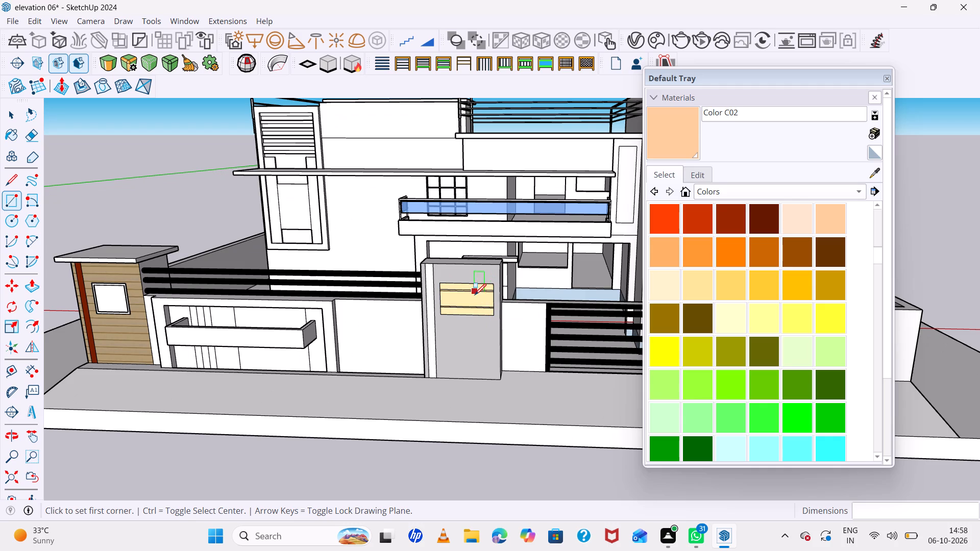
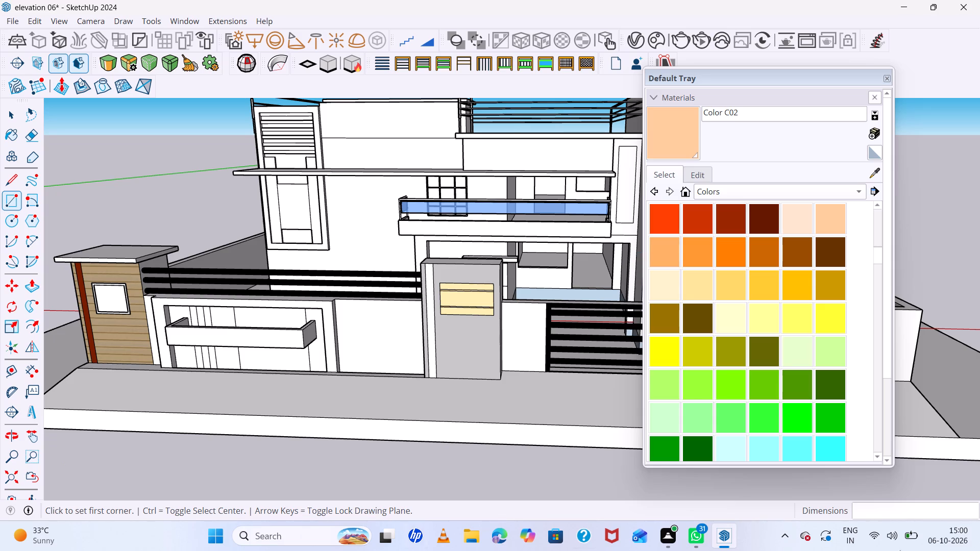
Resize the Default Tray and dock it beside the modelling area.
scroll(362, 491, "down", 1)
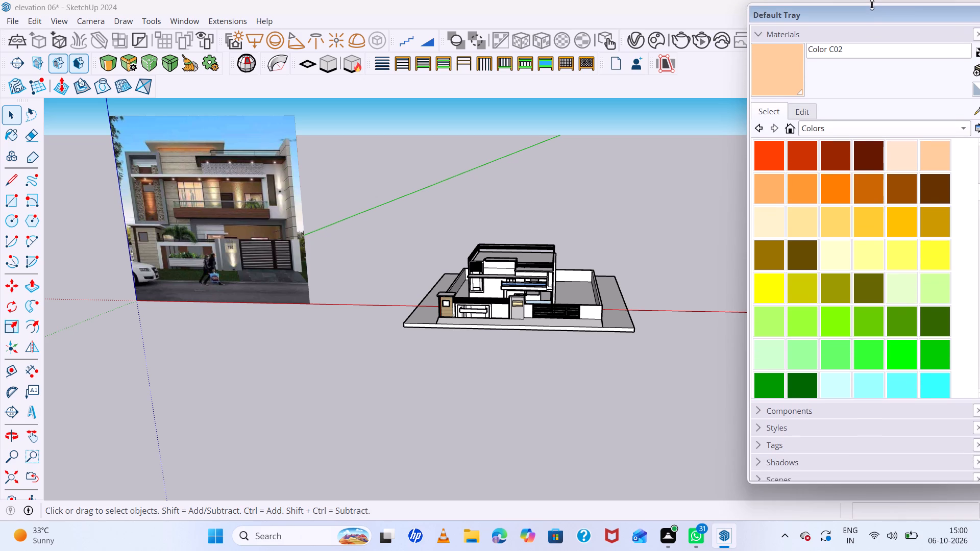
left_click_drag(872, 5, 872, 24)
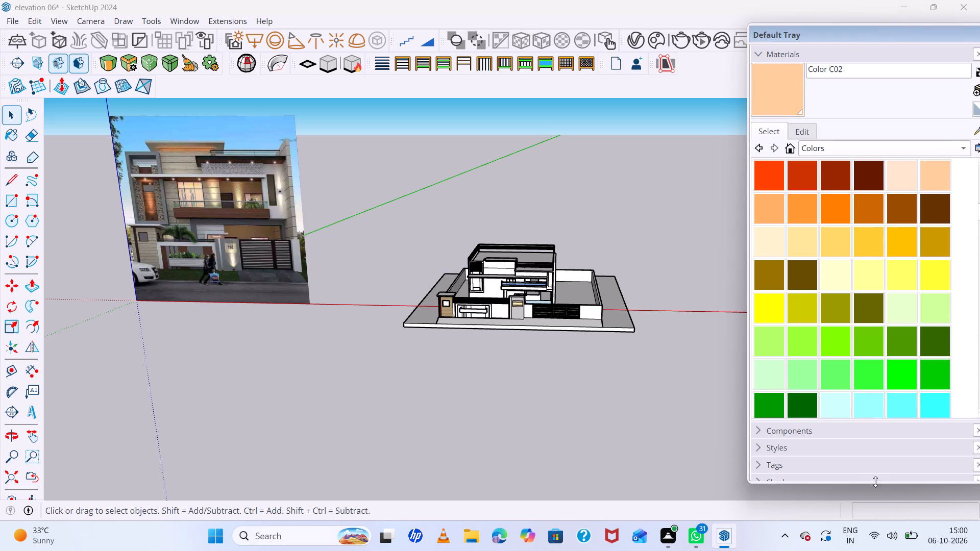
left_click_drag(875, 483, 878, 520)
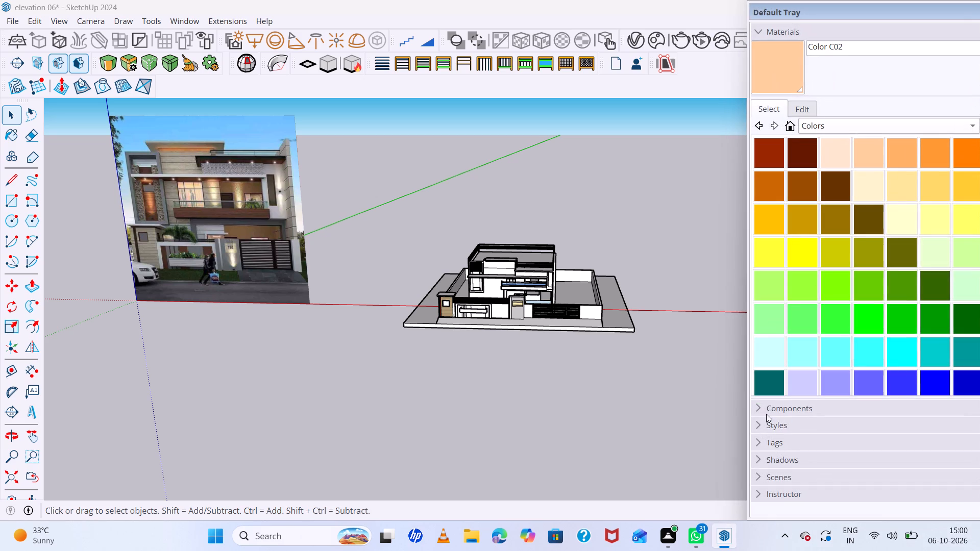
key("space")
left_click(865, 7)
left_click_drag(865, 7, 824, 11)
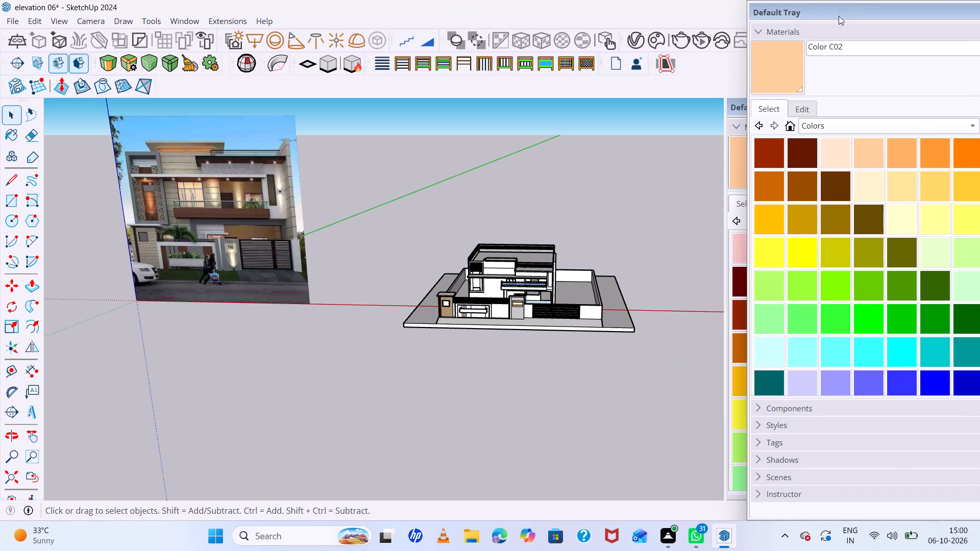
Start a new 3D text for the gate pillar's nameplate and enter 104 as its text.
scroll(740, 154, "down", 6)
scroll(378, 321, "up", 6)
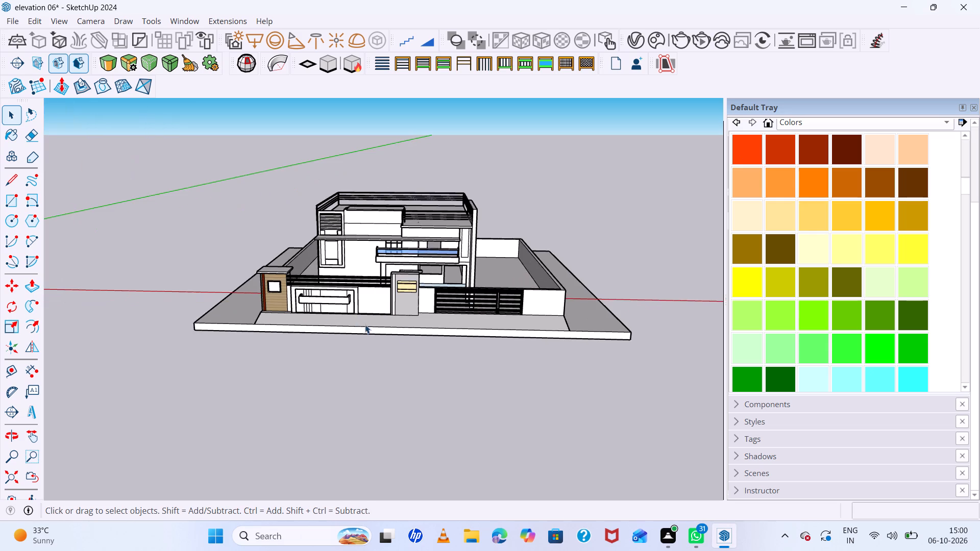
middle_click_drag(468, 335, 383, 248)
scroll(386, 241, "up", 7)
middle_click_drag(486, 296, 561, 325)
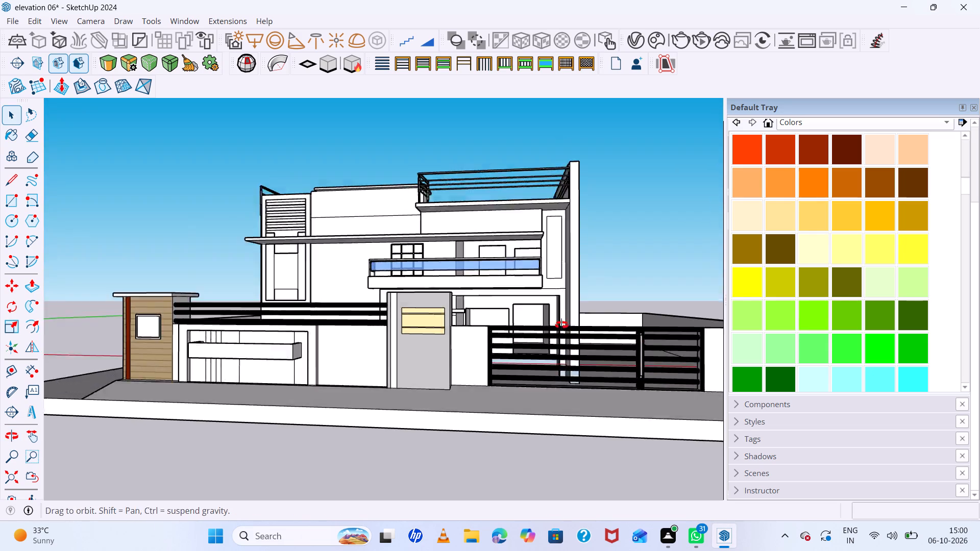
middle_click_drag(561, 325, 619, 337)
scroll(370, 269, "down", 6)
scroll(444, 331, "up", 6)
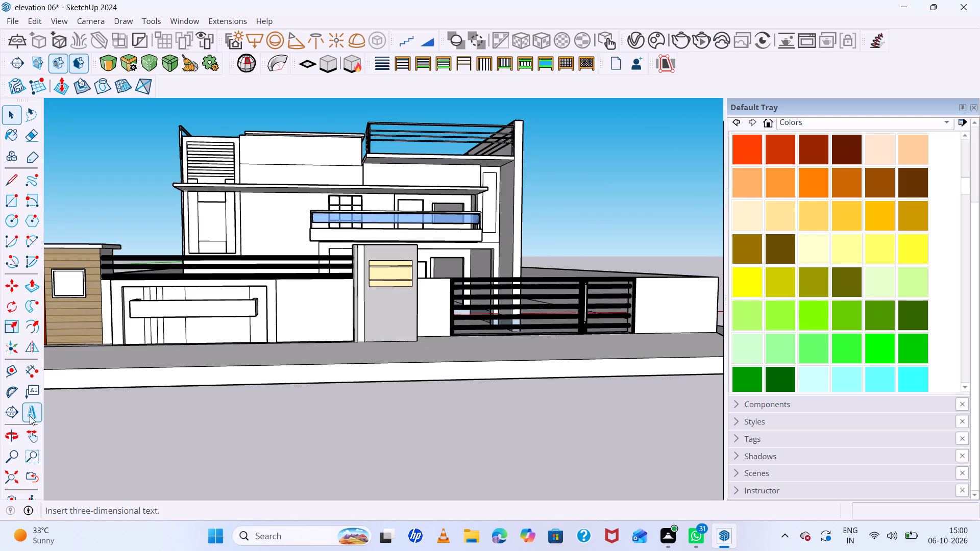
left_click(30, 416)
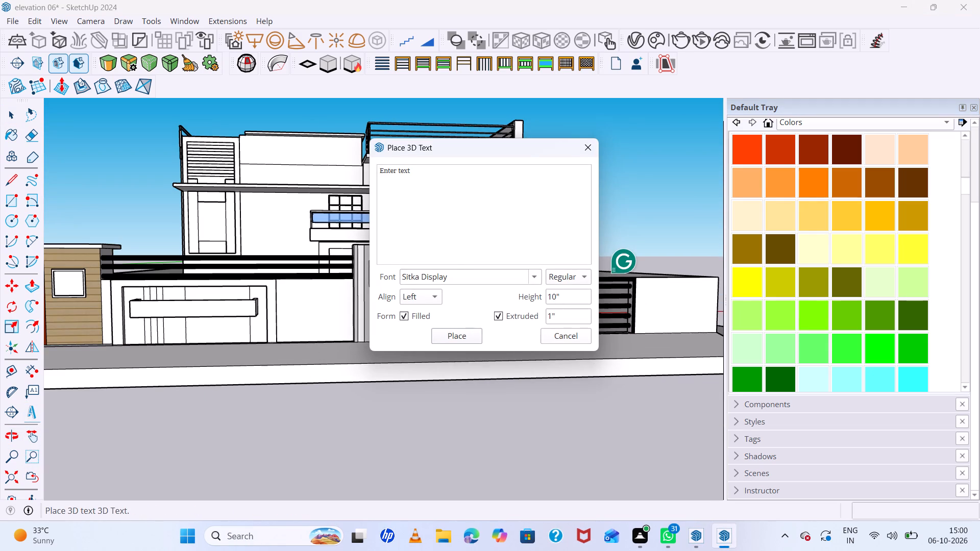
double_click(444, 181)
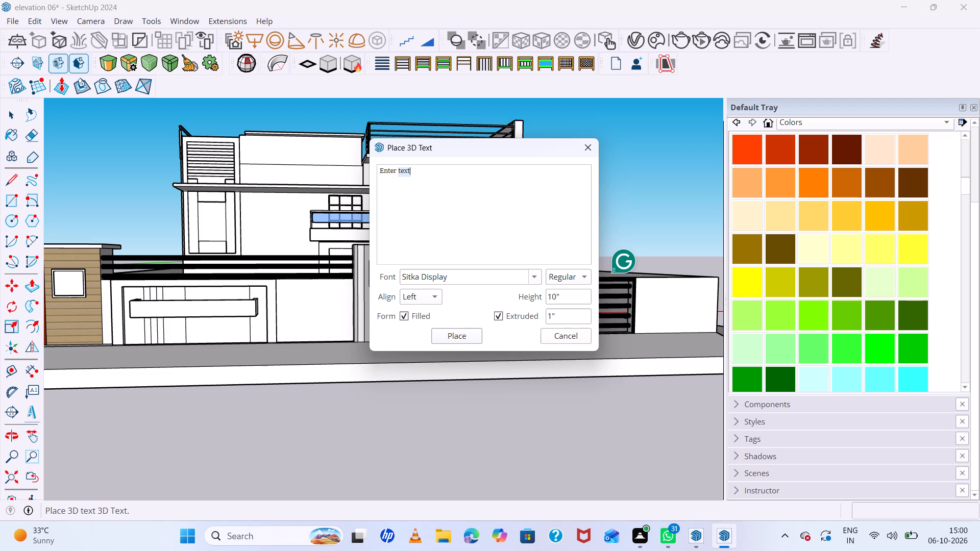
key("BackSpace")
key("BackSpace")
key("BackSpace")
key("BackSpace")
key("BackSpace")
key("BackSpace")
key("BackSpace")
type("104")
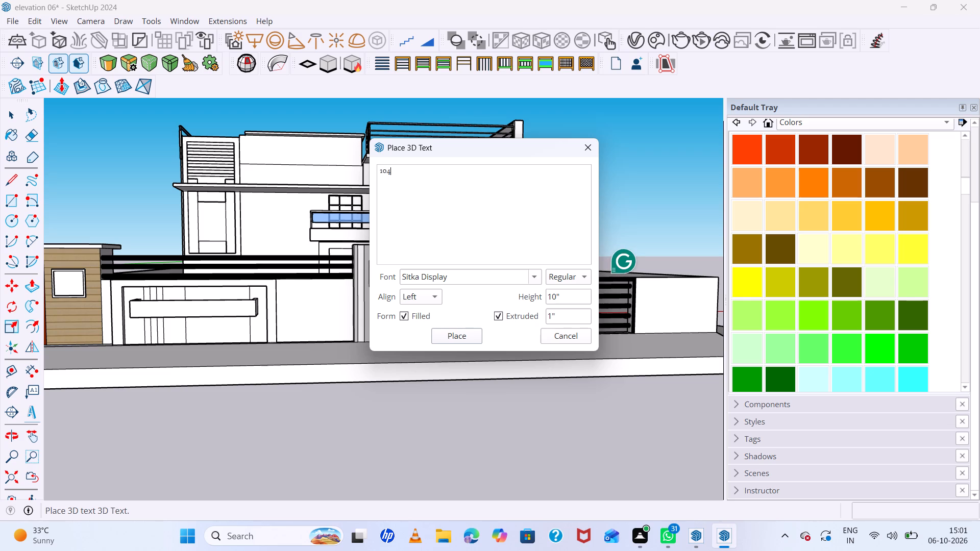
Set the 104 text's height to 12".
left_click(559, 319)
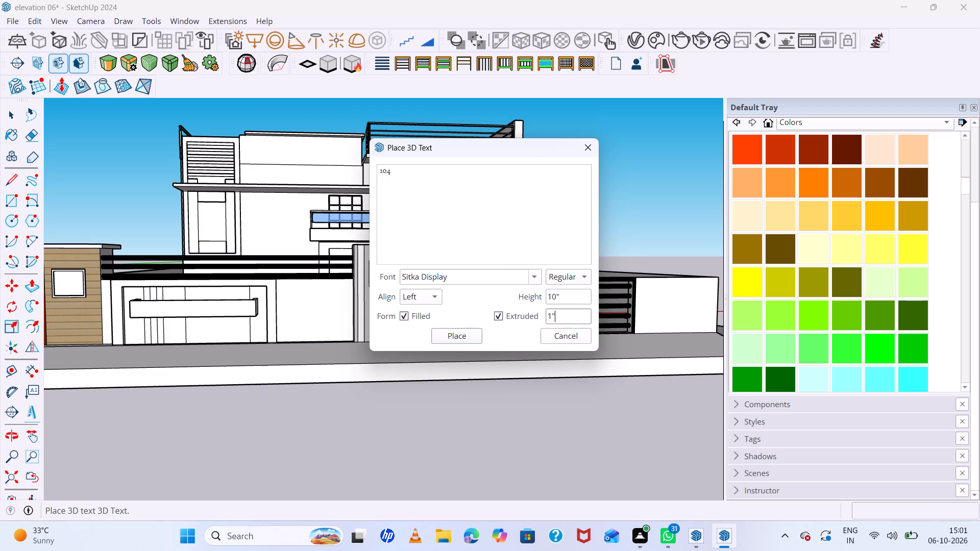
left_click(560, 297)
key("BackSpace")
key("BackSpace")
key("BackSpace")
type("12")
key("shift+quotedbl")
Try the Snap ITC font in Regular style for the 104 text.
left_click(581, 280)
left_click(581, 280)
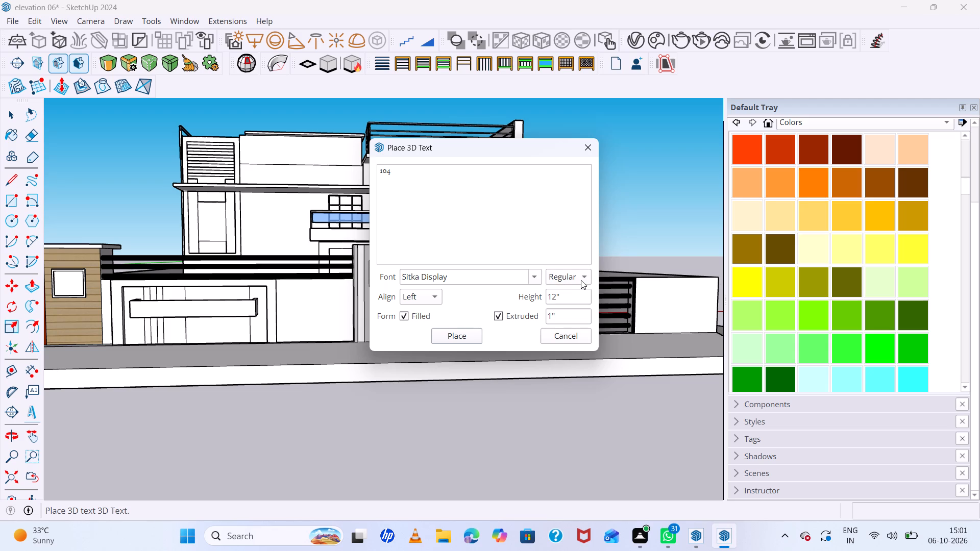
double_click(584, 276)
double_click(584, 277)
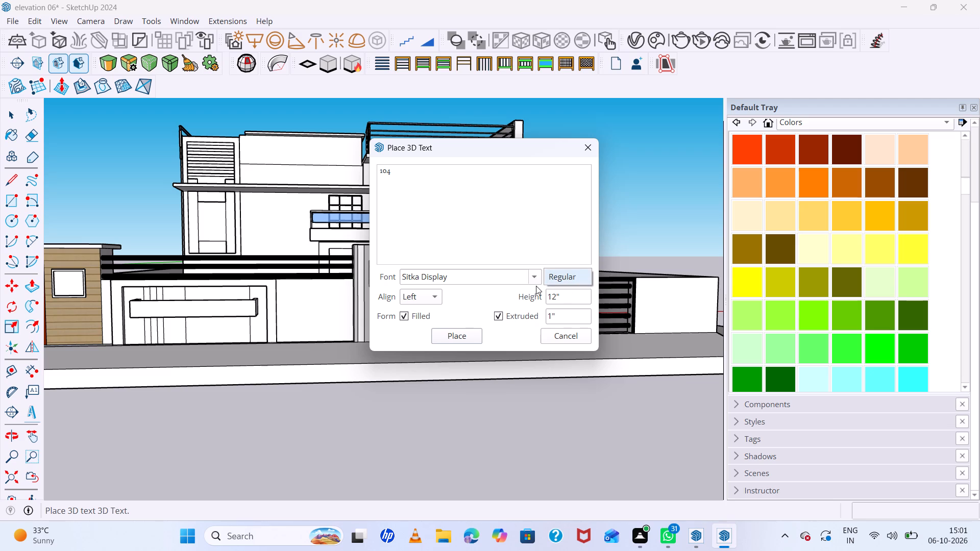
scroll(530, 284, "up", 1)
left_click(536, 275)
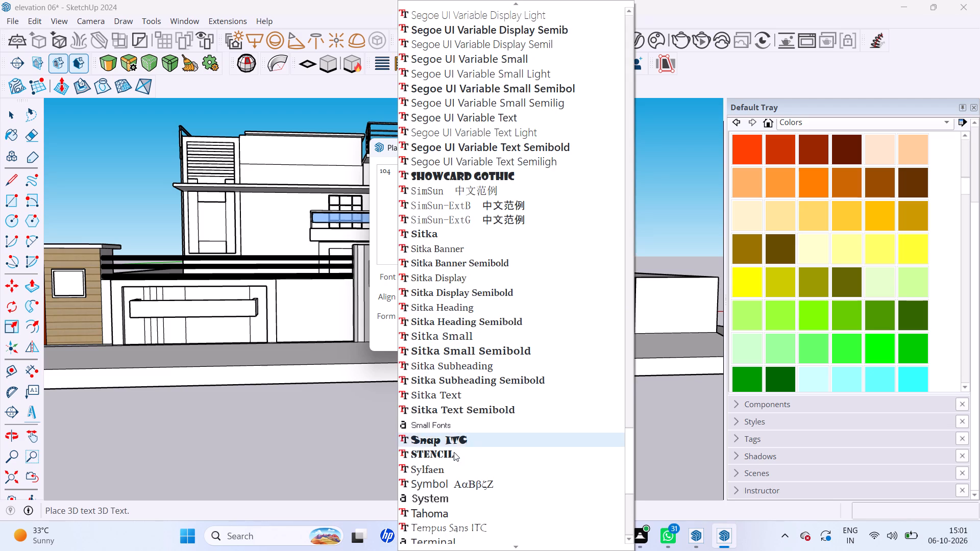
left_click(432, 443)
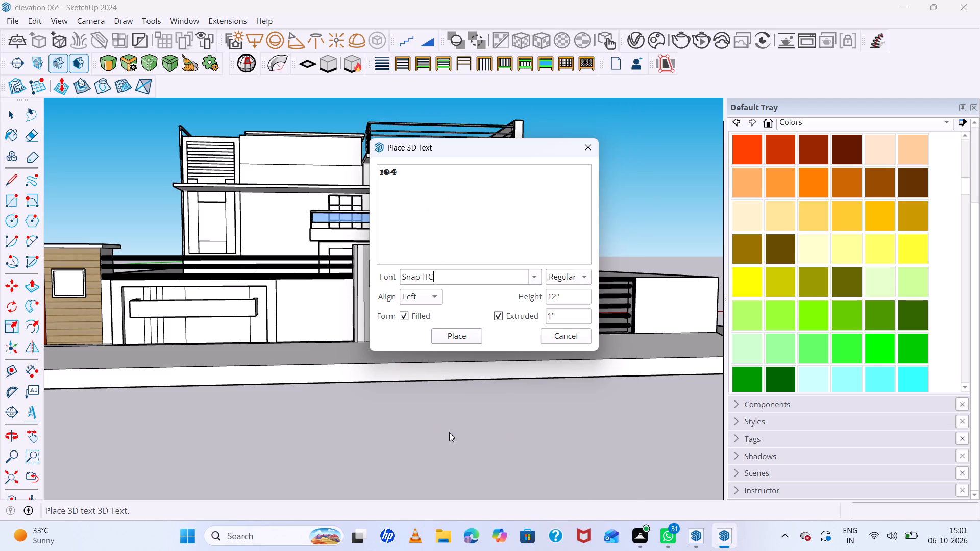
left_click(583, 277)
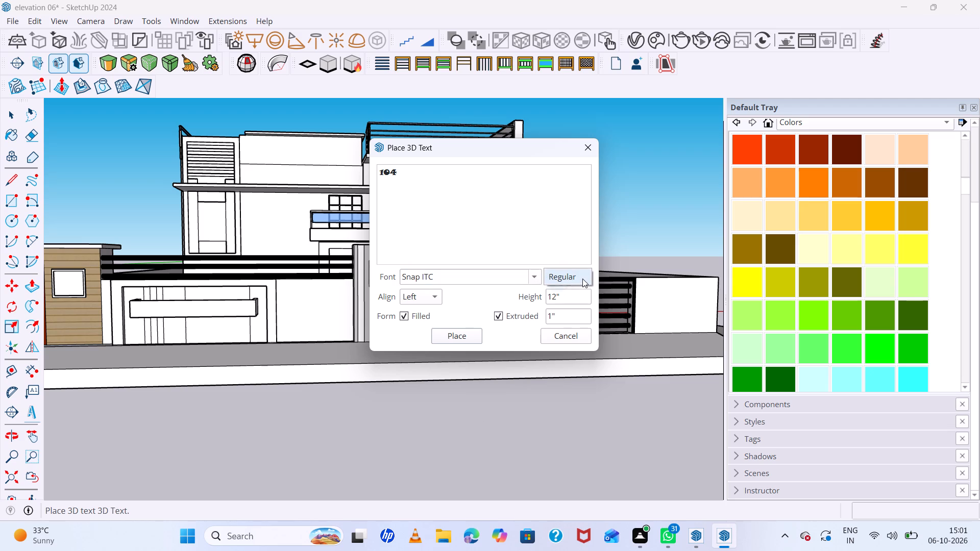
Set the 104 text's font to Lucida Calligraphy.
left_click(533, 275)
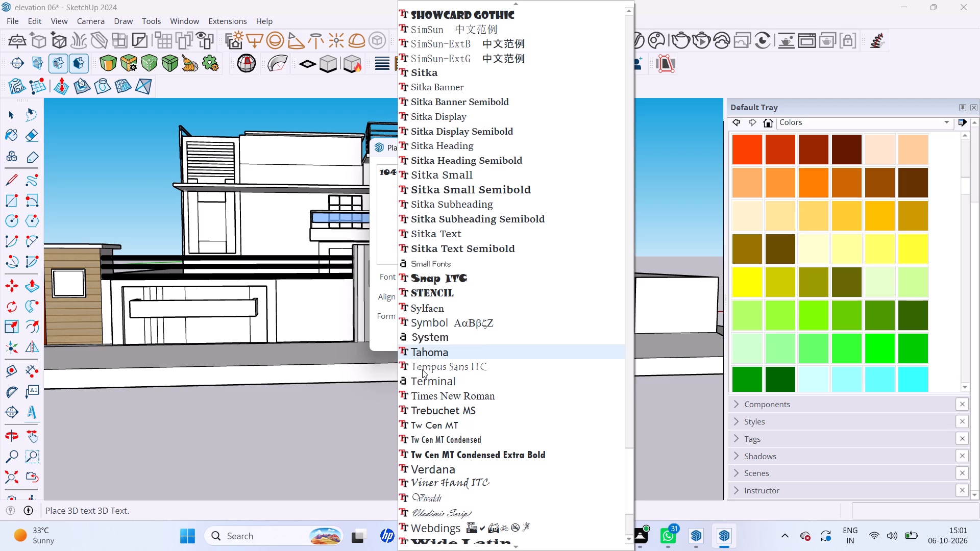
scroll(396, 390, "down", 4)
scroll(469, 462, "down", 3)
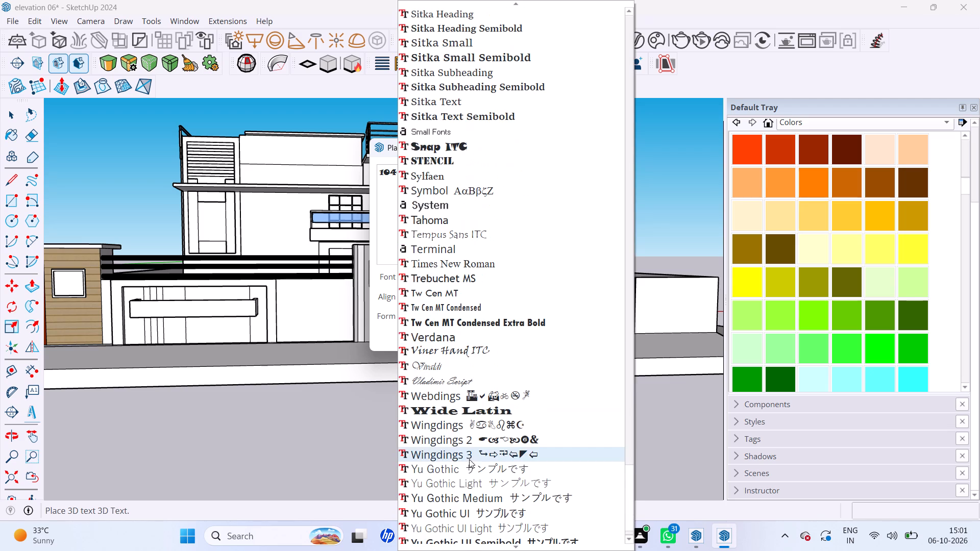
scroll(495, 409, "down", 1)
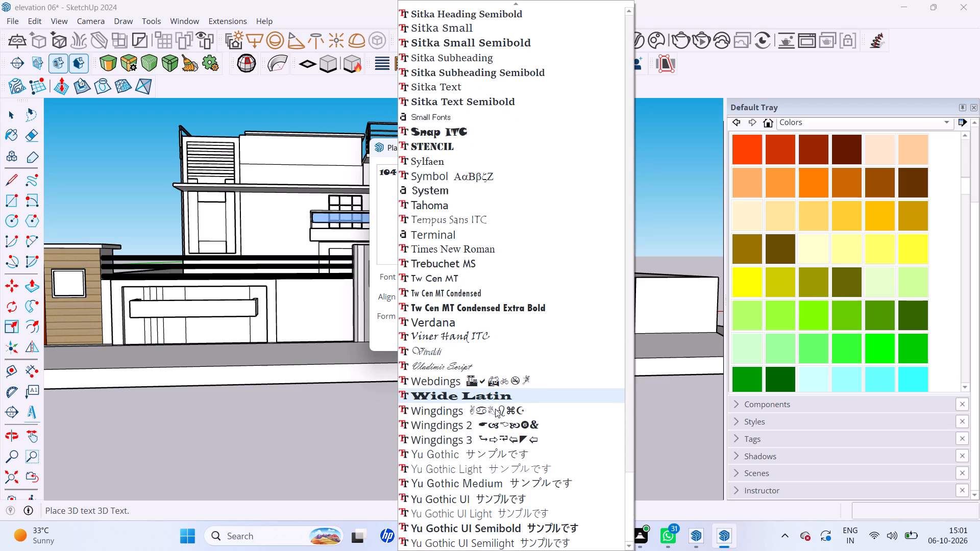
scroll(495, 409, "down", 11)
scroll(502, 404, "up", 7)
scroll(469, 359, "up", 6)
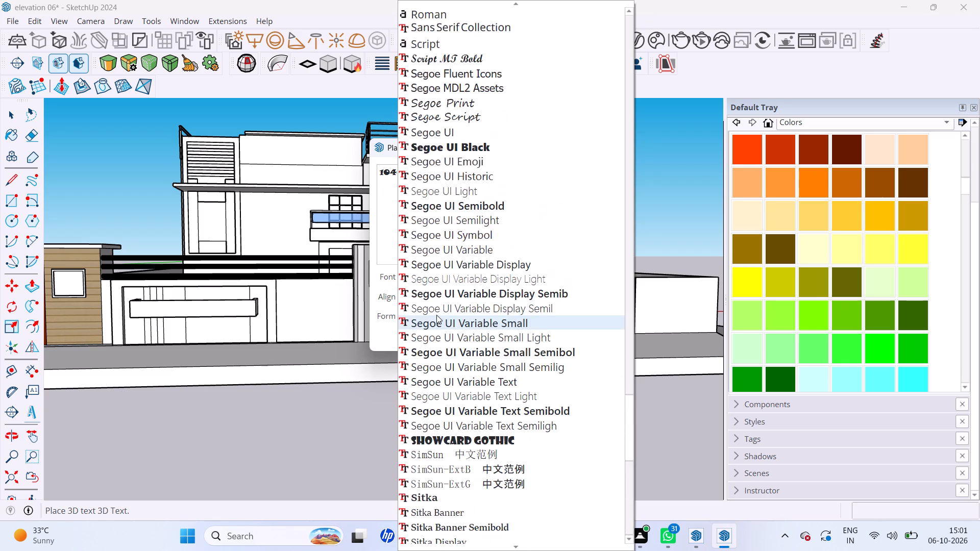
scroll(435, 302, "up", 15)
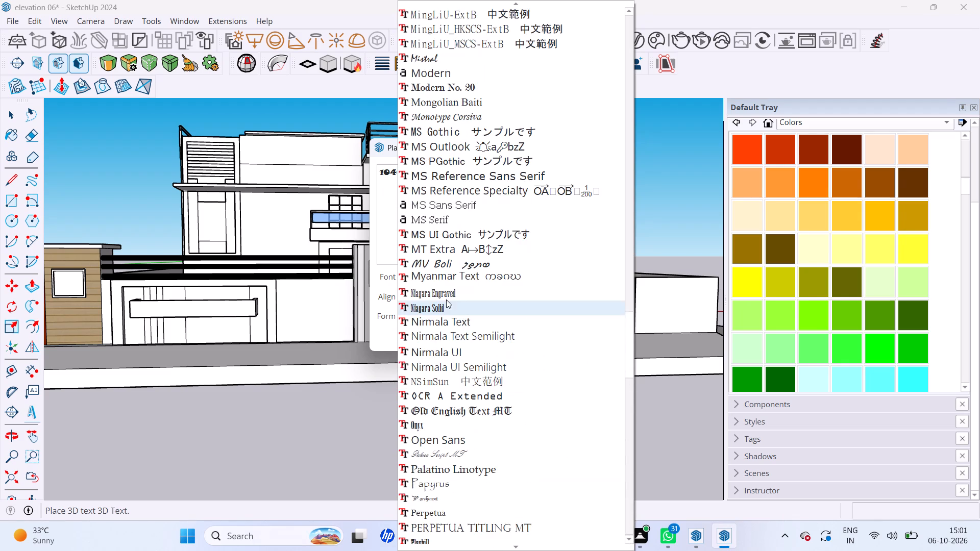
scroll(419, 187, "up", 14)
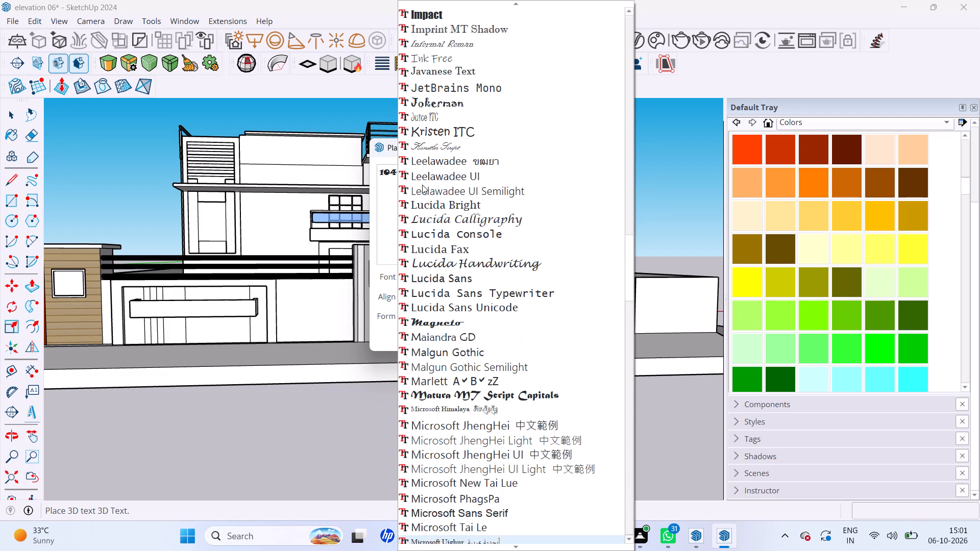
left_click(449, 222)
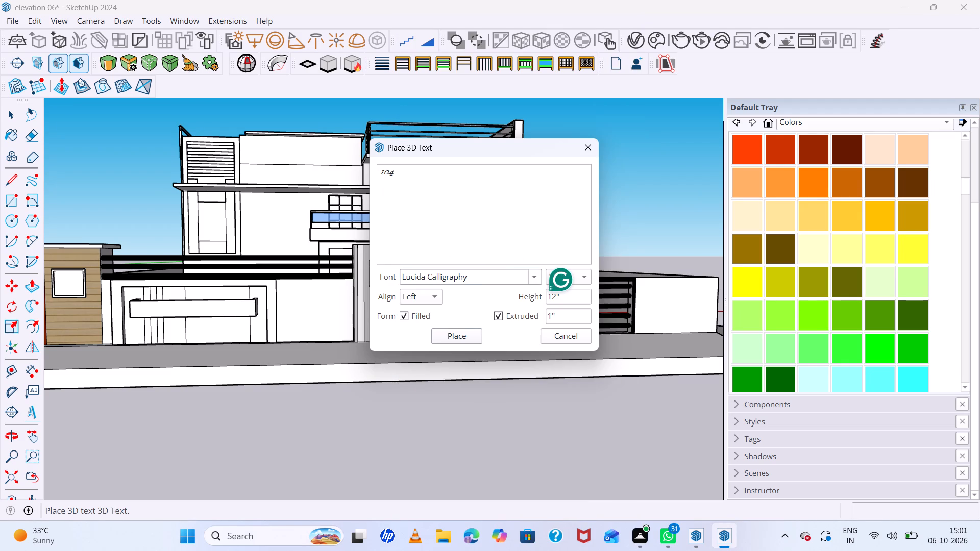
Place the 3D text 104 on the gate pillar's nameplate between the two pairs of groove lines and clear the selection.
left_click(466, 335)
scroll(388, 271, "up", 6)
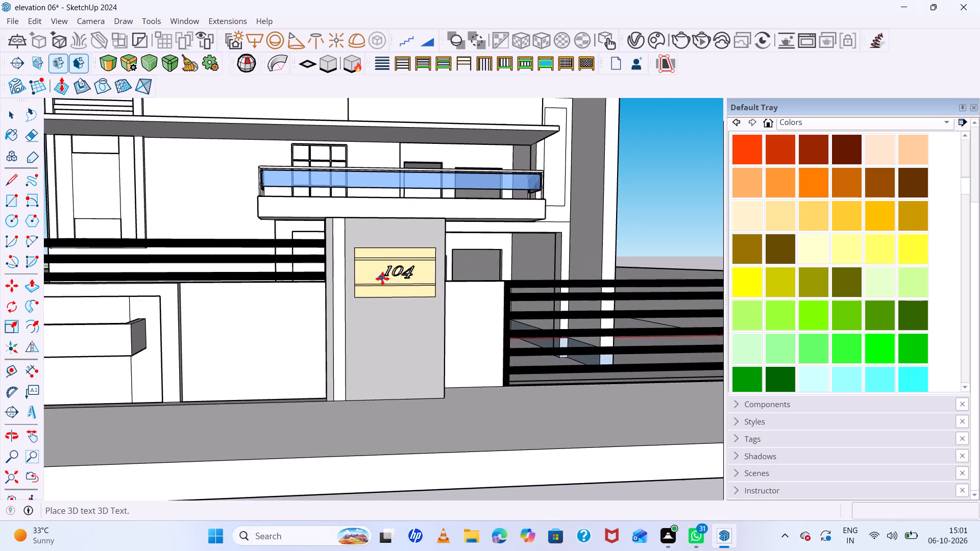
scroll(382, 279, "up", 11)
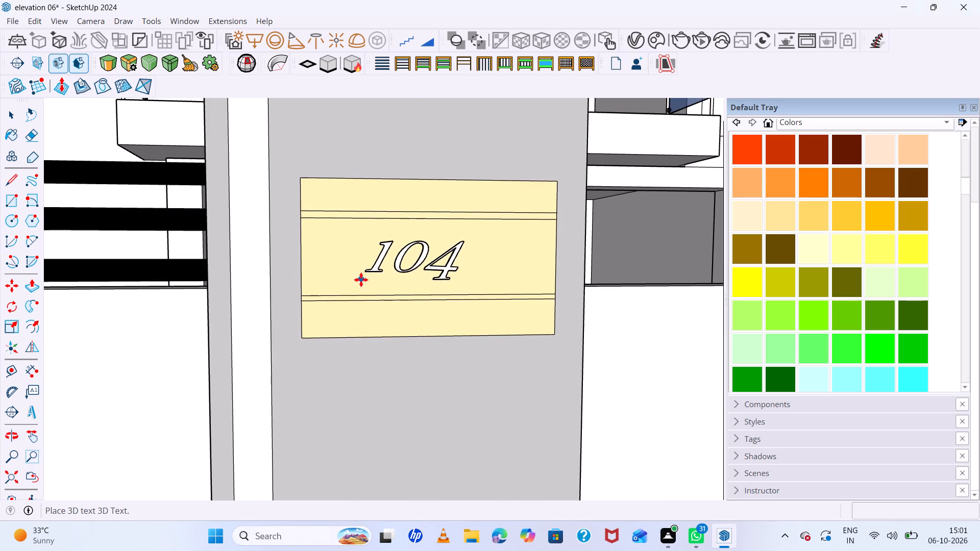
left_click(375, 275)
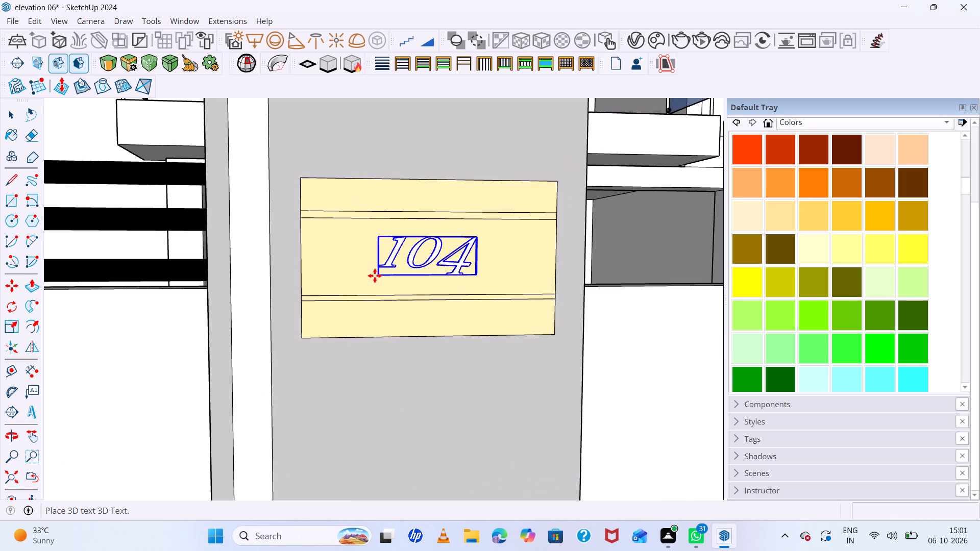
scroll(394, 305, "down", 13)
scroll(456, 329, "down", 4)
middle_click_drag(511, 370, 451, 380)
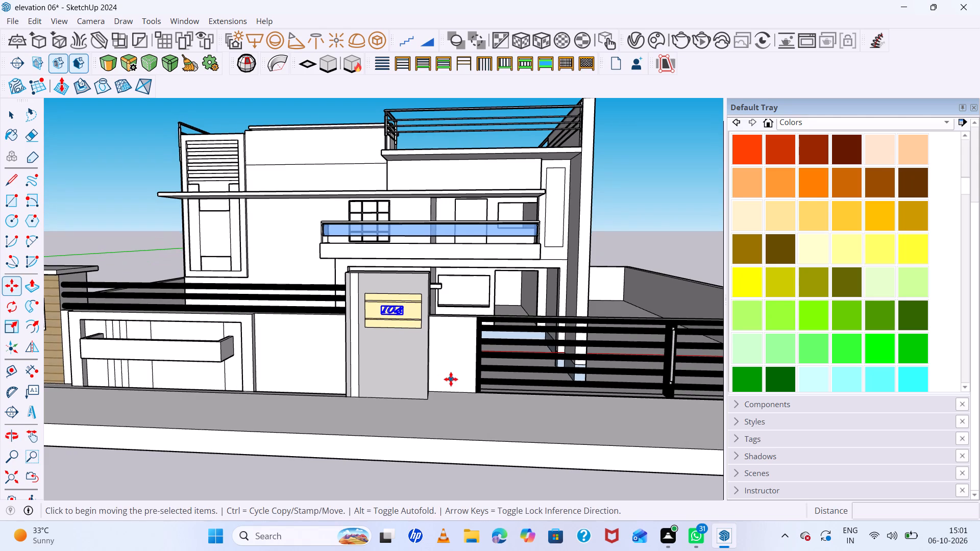
key("Escape")
key("space")
Examine the placed 104 text on the nameplate up close and from several angles, and the front boundary as a whole.
scroll(387, 461, "up", 4)
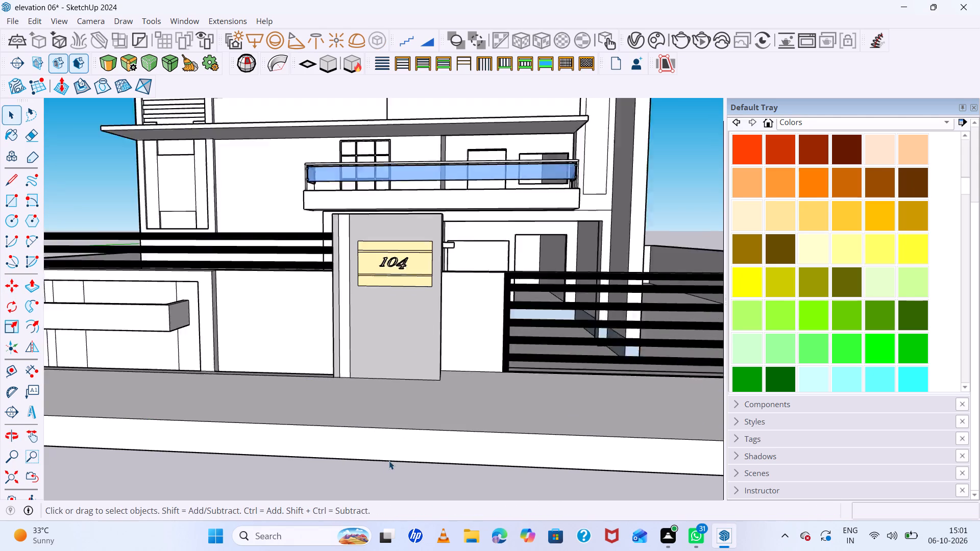
scroll(389, 461, "up", 2)
scroll(378, 213, "up", 7)
scroll(428, 204, "up", 5)
middle_click_drag(472, 245, 594, 252)
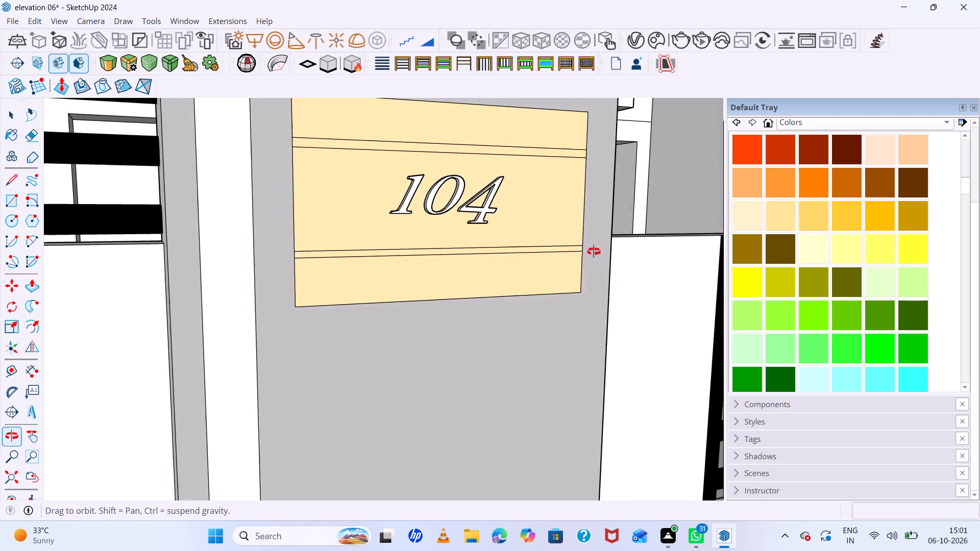
middle_click_drag(594, 252, 405, 259)
scroll(405, 265, "up", 1)
scroll(407, 266, "down", 7)
scroll(458, 314, "down", 7)
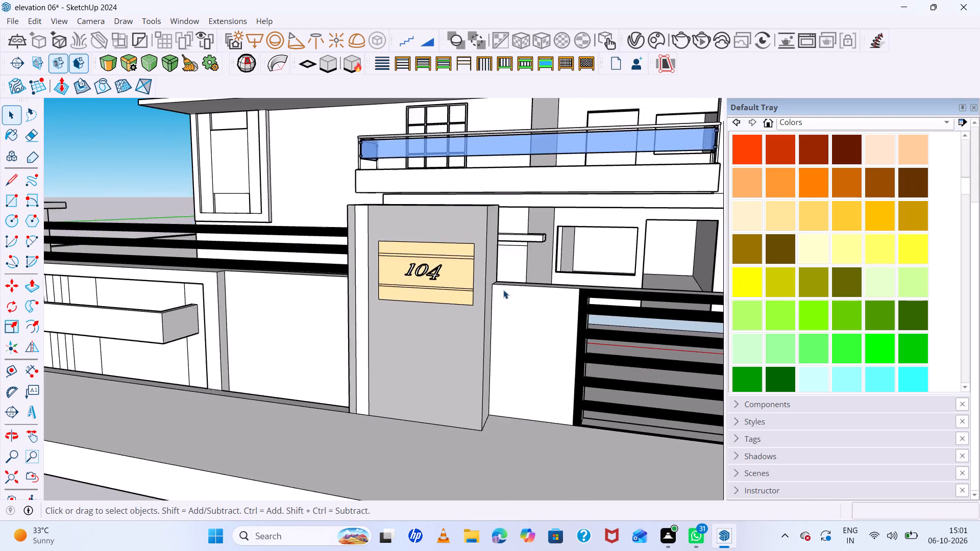
scroll(503, 290, "down", 14)
middle_click_drag(259, 362, 264, 298)
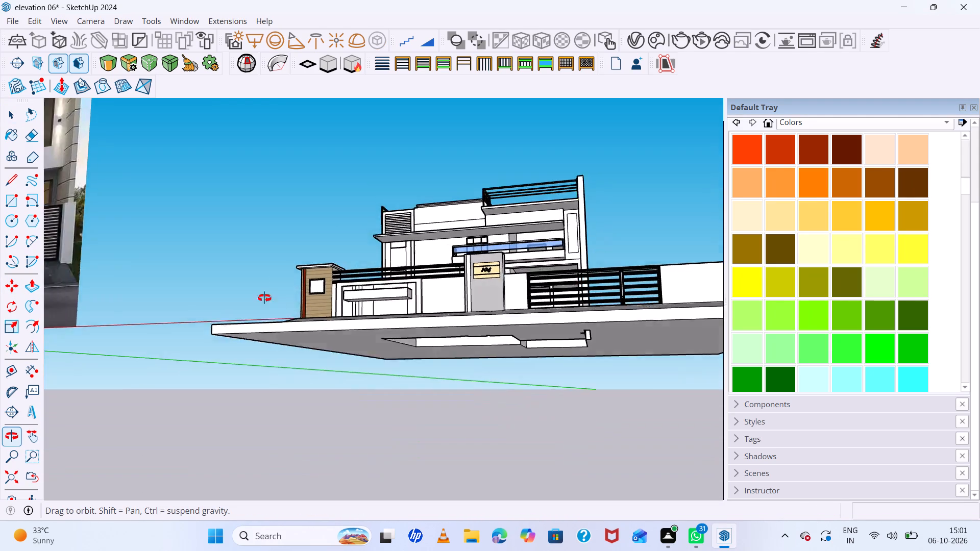
Compare the model's front elevation with the reference photo's facade finishes and front boundary.
middle_click_drag(264, 298, 258, 349)
scroll(500, 294, "up", 8)
middle_click_drag(518, 320, 596, 343)
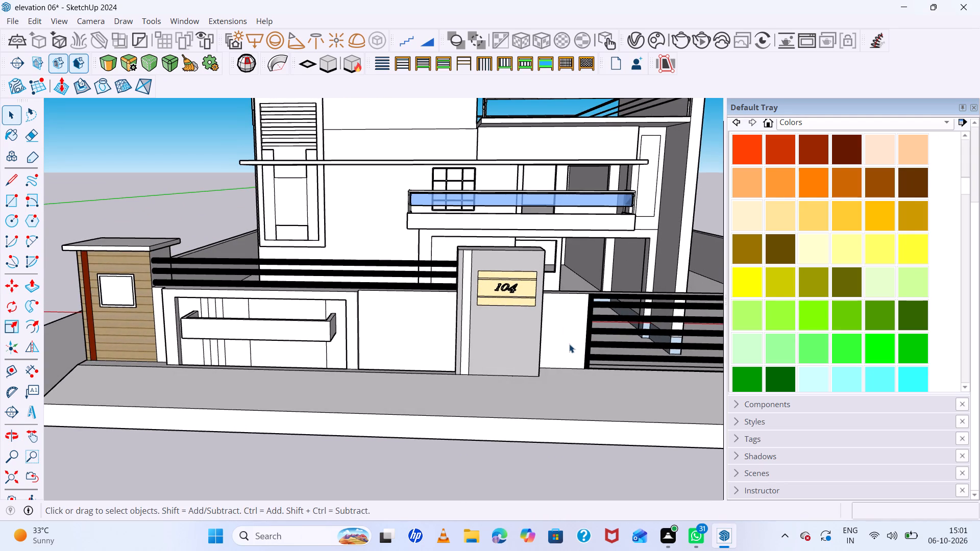
scroll(480, 304, "down", 14)
scroll(505, 242, "down", 7)
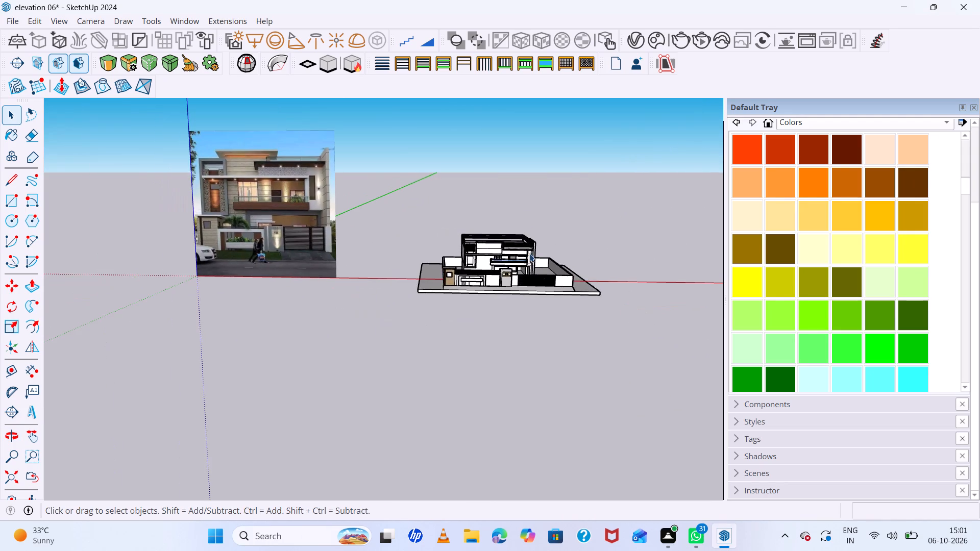
scroll(233, 205, "up", 18)
middle_click_drag(292, 228, 403, 229)
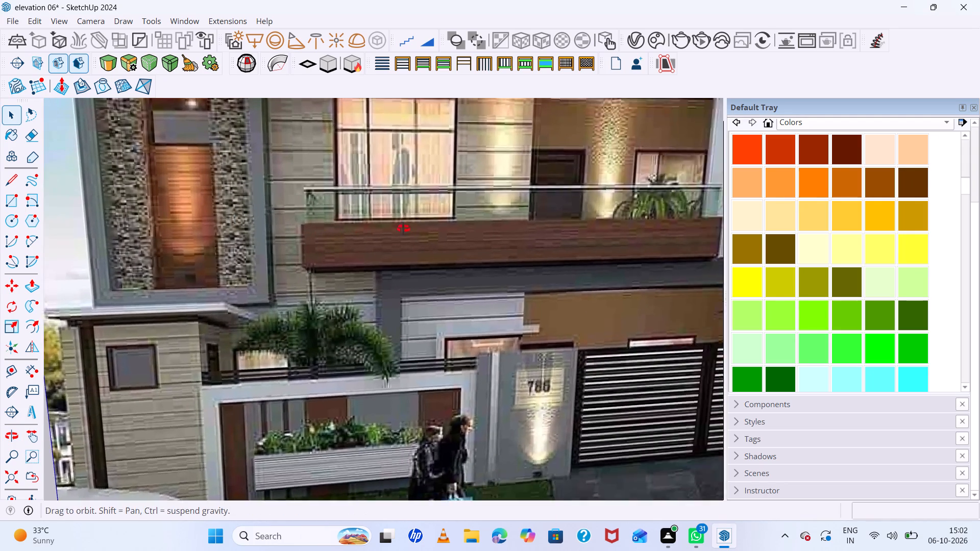
middle_click_drag(403, 229, 200, 194)
scroll(201, 191, "down", 8)
scroll(271, 210, "down", 6)
scroll(337, 240, "down", 3)
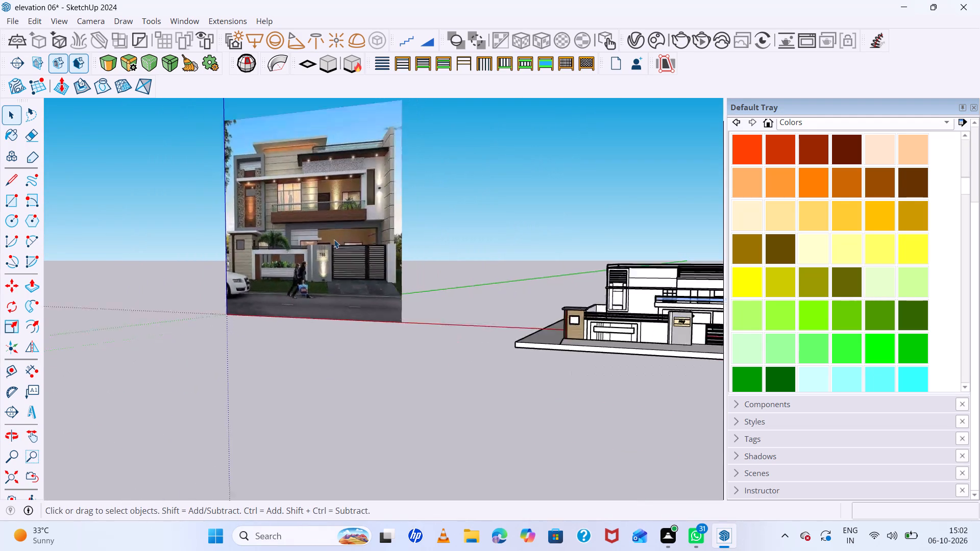
scroll(334, 239, "down", 4)
scroll(507, 267, "up", 13)
middle_click_drag(427, 272, 561, 311)
scroll(562, 282, "up", 2)
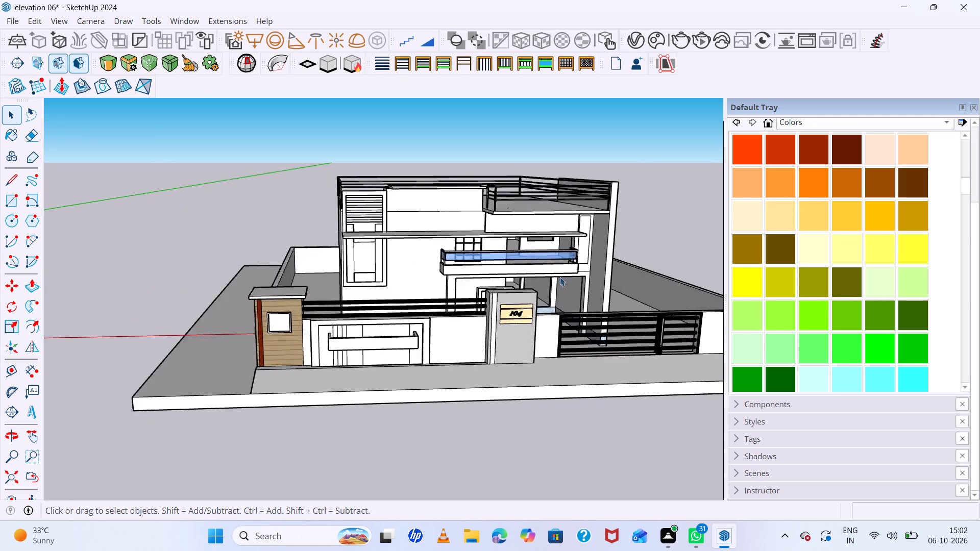
scroll(560, 277, "up", 5)
scroll(478, 222, "down", 6)
scroll(422, 215, "down", 13)
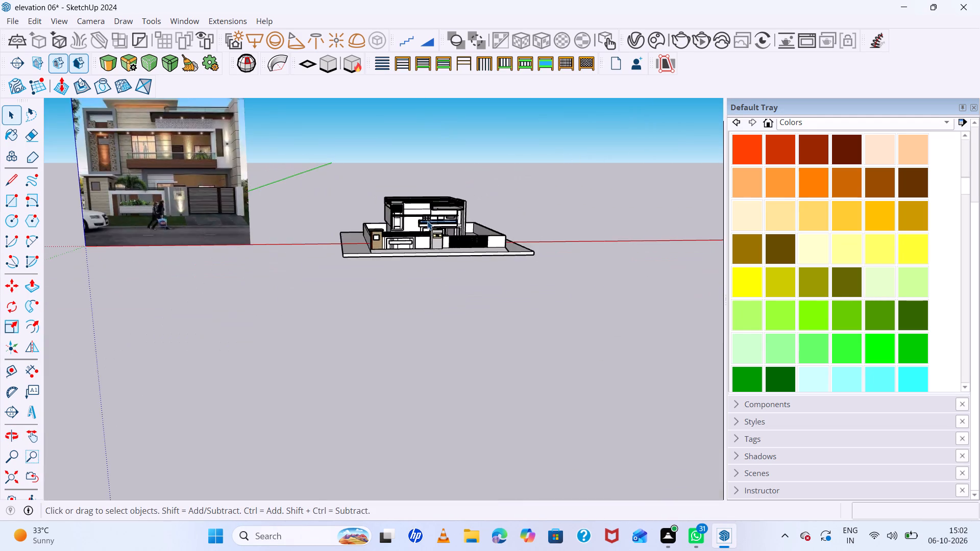
scroll(427, 221, "down", 6)
scroll(169, 172, "up", 7)
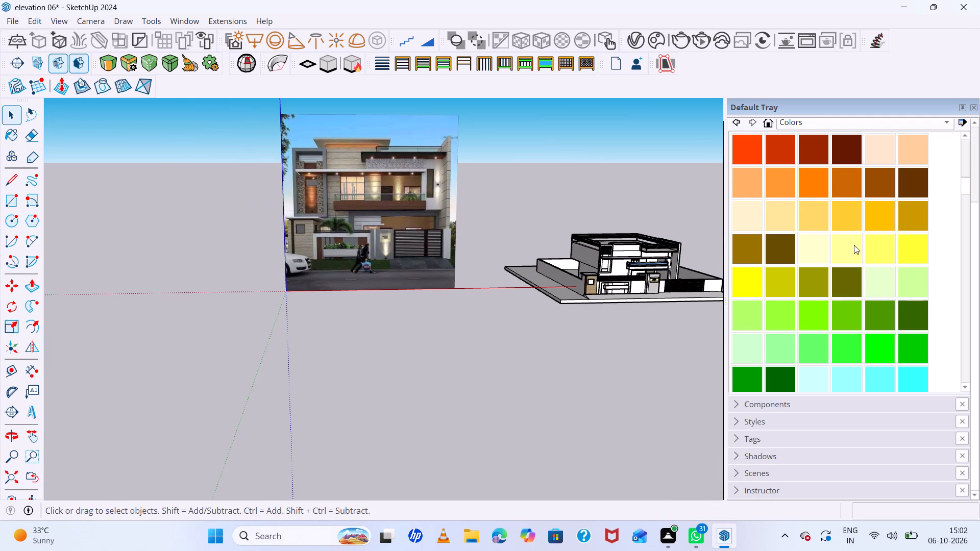
Paint the two vertical strips beside the tall tower panel with Carpet Berber Multi from the Carpet, Fabrics, Leathers, Textiles and Wallpaper collection.
left_click(828, 121)
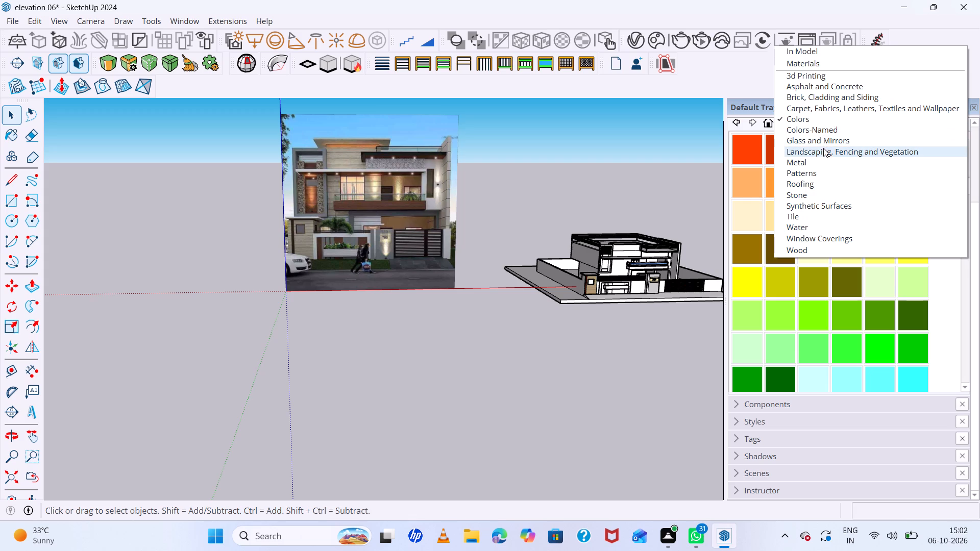
left_click(818, 107)
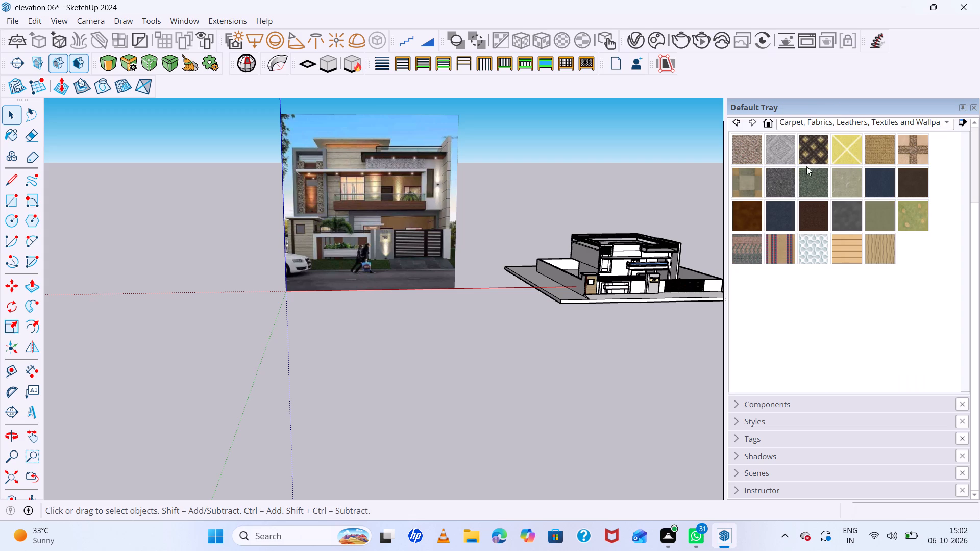
left_click(747, 149)
scroll(636, 220, "up", 6)
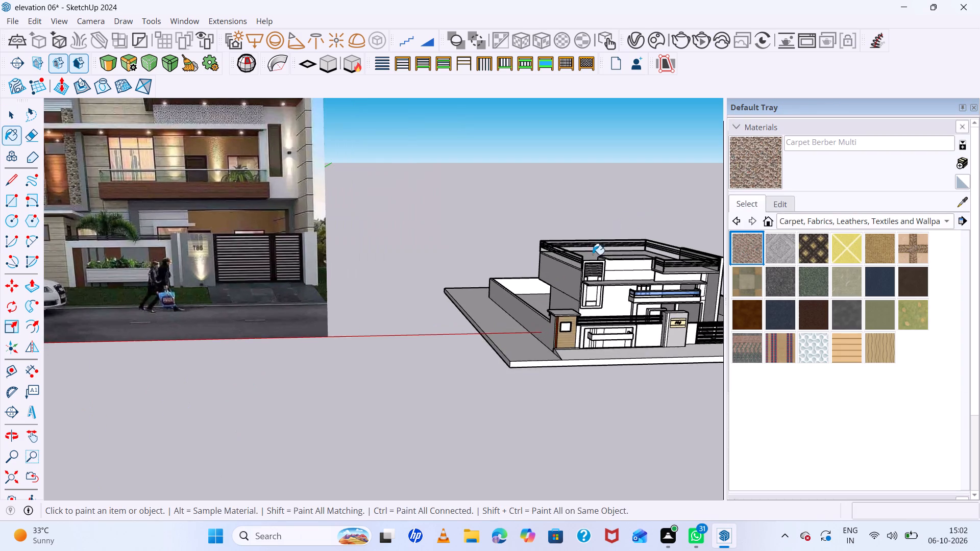
scroll(620, 303, "up", 18)
left_click(599, 276)
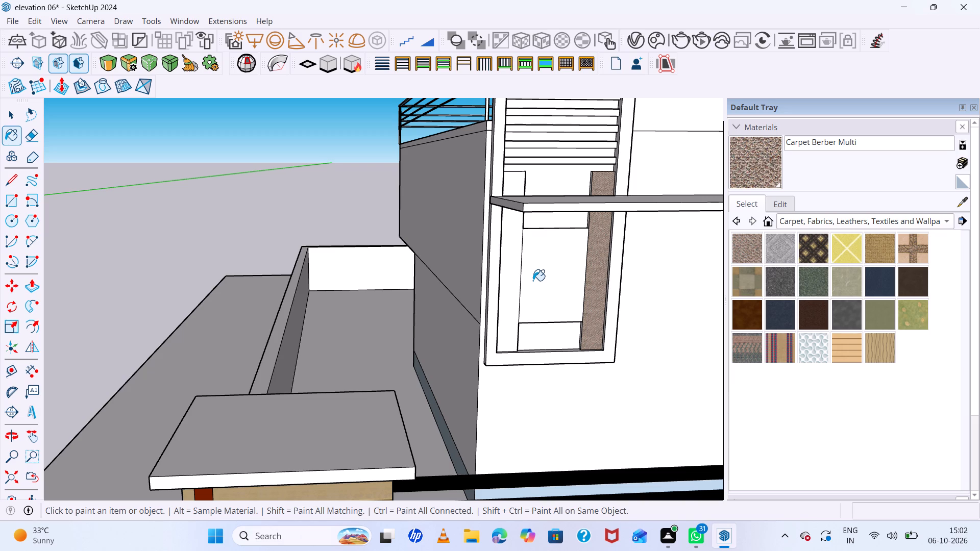
scroll(514, 262, "up", 5)
left_click(514, 256)
Enlarge the Carpet Berber Multi texture on the tower strips, trying a size of 10' and settling on 4'.
scroll(514, 257, "down", 2)
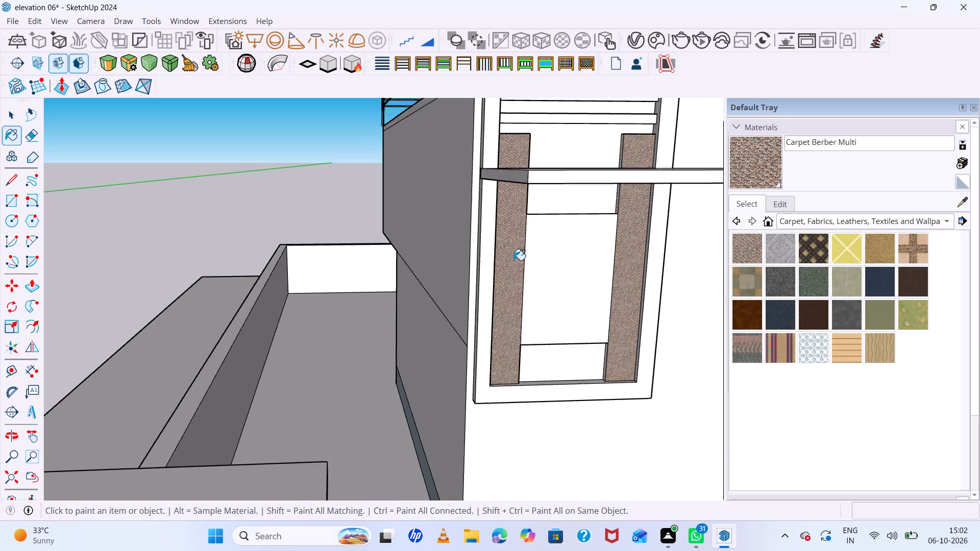
scroll(513, 260, "down", 11)
middle_click_drag(569, 292, 429, 246)
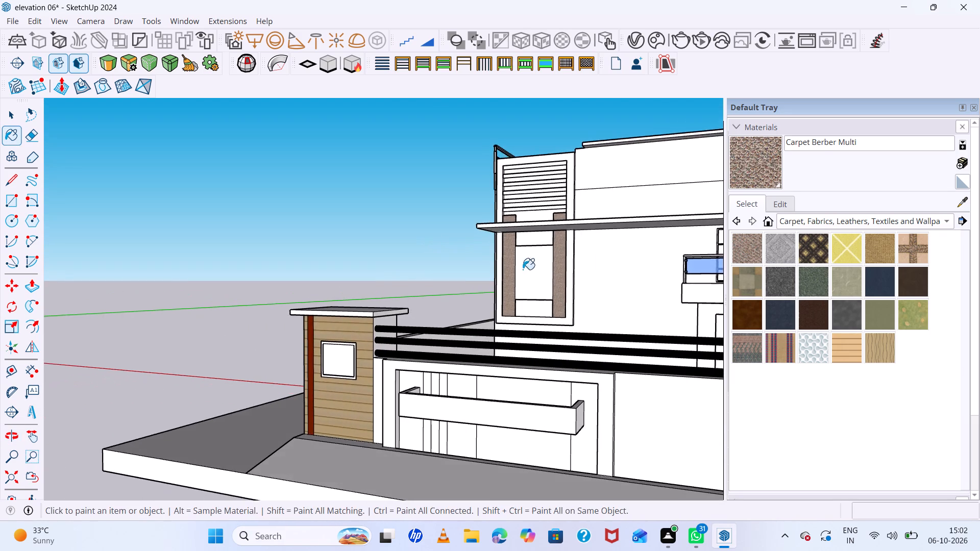
scroll(544, 273, "up", 7)
middle_click_drag(566, 296, 476, 242)
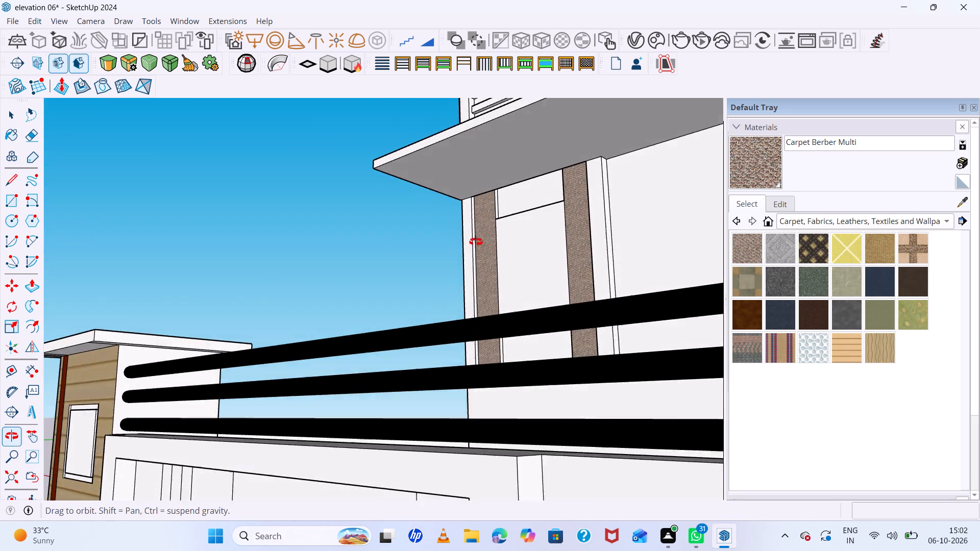
middle_click_drag(476, 242, 460, 247)
left_click(777, 204)
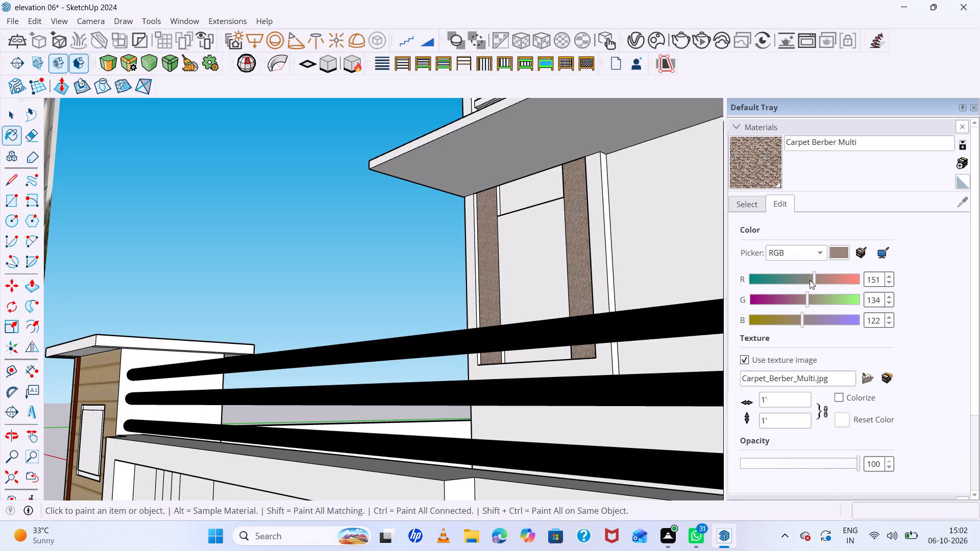
left_click(786, 397)
key("BackSpace")
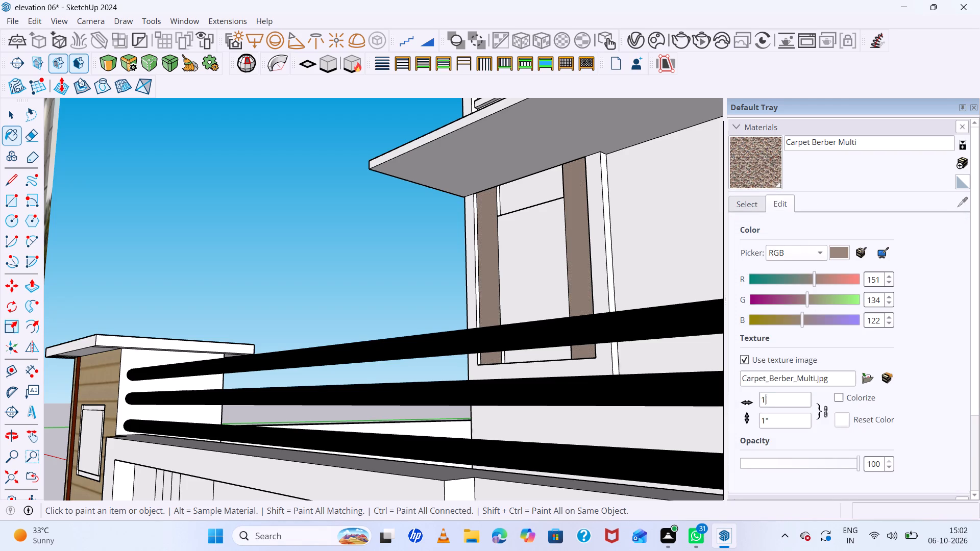
key("BackSpace")
type("10'")
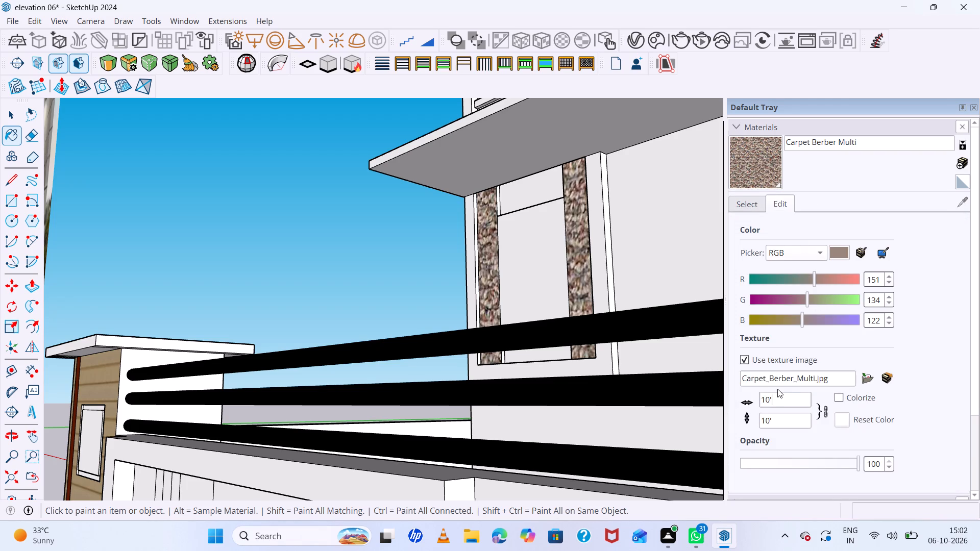
key("BackSpace")
key("BackSpace")
key("BackSpace")
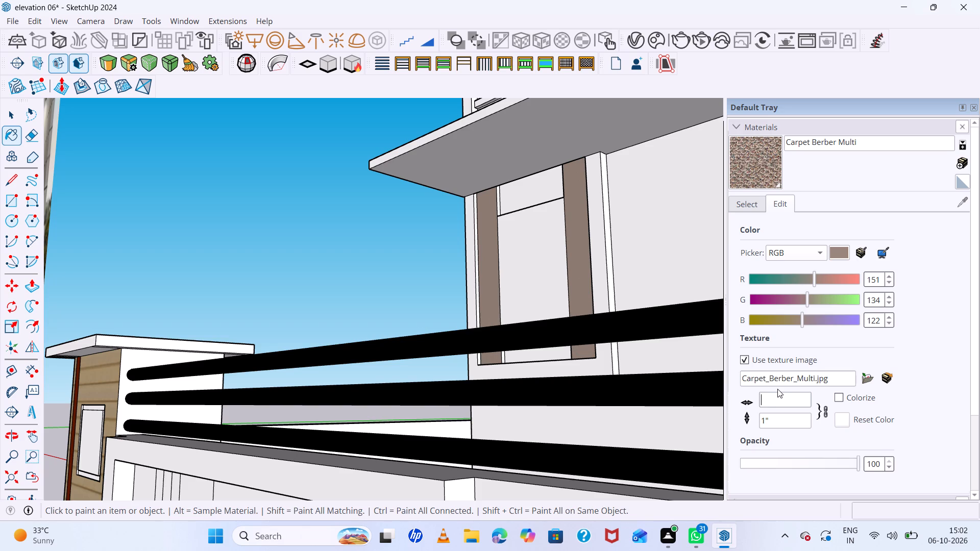
type("4'")
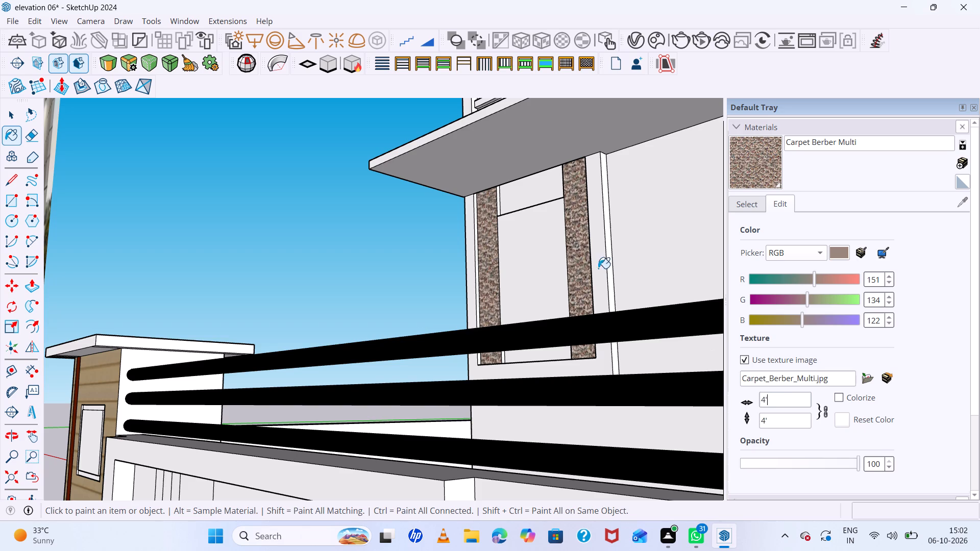
scroll(589, 266, "down", 11)
middle_click_drag(596, 288, 761, 346)
key("space")
left_click(361, 235)
Push/Pull the narrow horizontal ledge face at the top of the middle panel between the textured strips by about 2' 8 11/16".
scroll(503, 218, "up", 3)
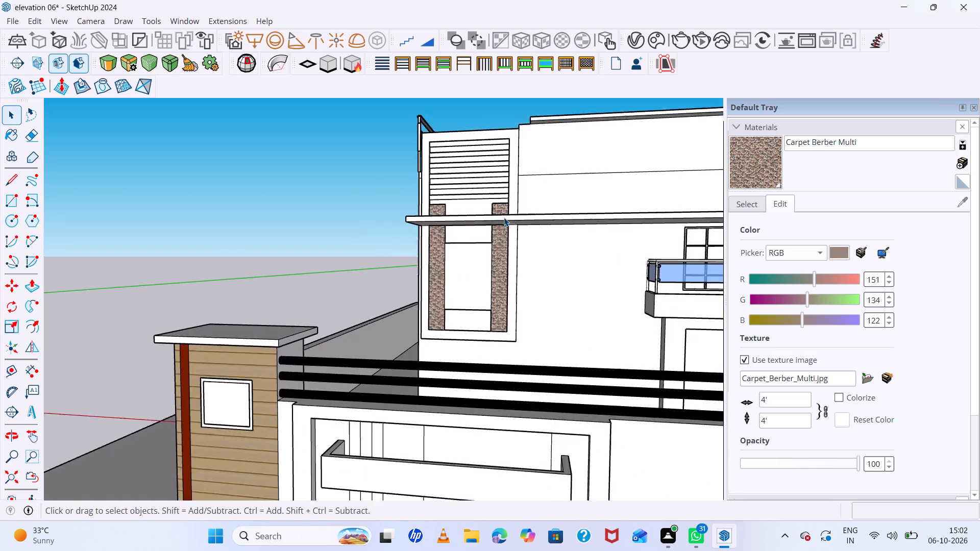
scroll(504, 217, "up", 9)
middle_click_drag(533, 290, 473, 322)
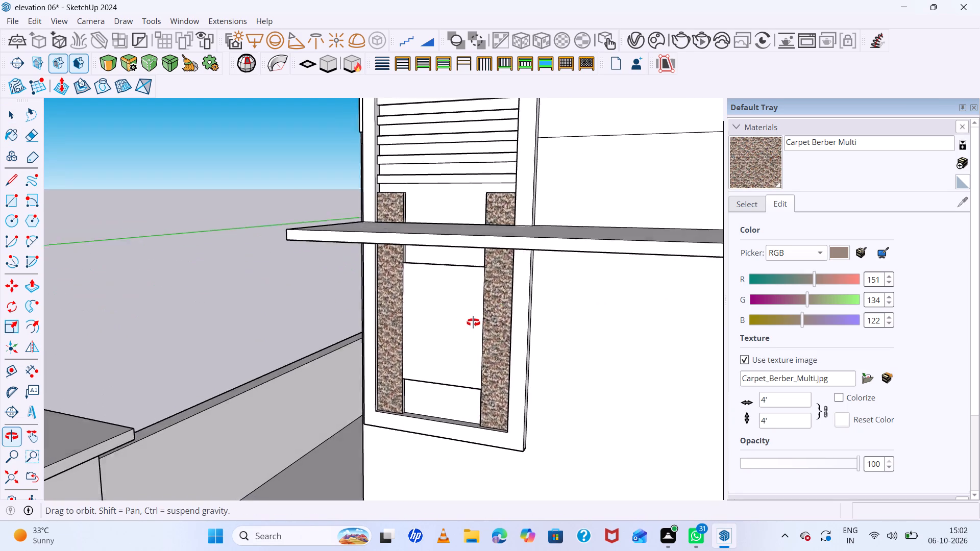
middle_click_drag(473, 322, 477, 274)
middle_click_drag(441, 242, 535, 340)
scroll(458, 308, "up", 7)
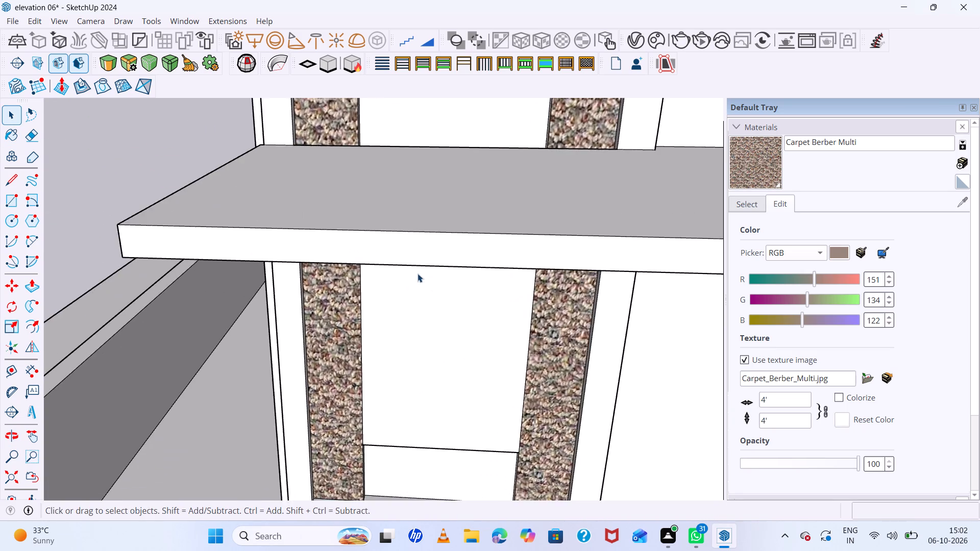
scroll(418, 273, "up", 5)
middle_click_drag(411, 254, 520, 194)
scroll(465, 199, "up", 6)
middle_click_drag(399, 217, 461, 245)
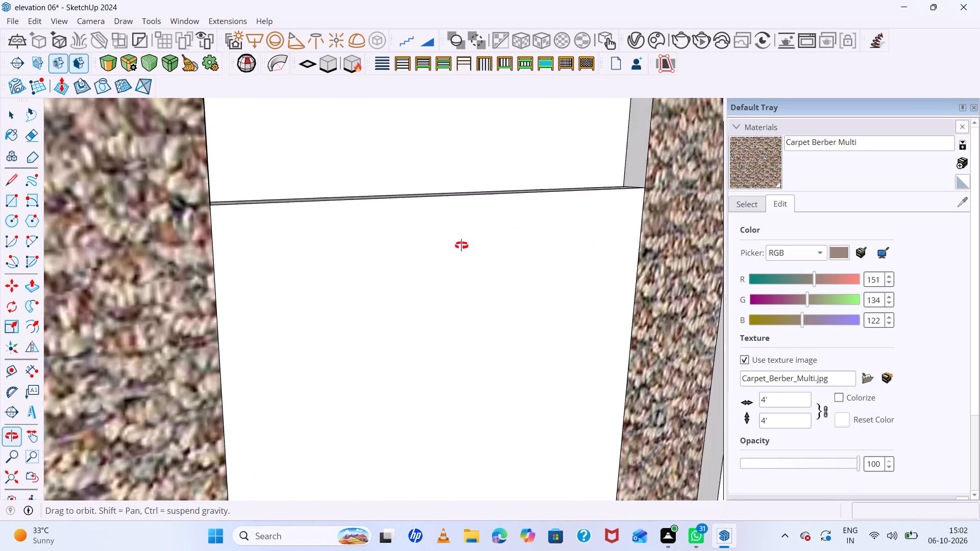
middle_click_drag(461, 245, 578, 269)
scroll(375, 219, "up", 4)
left_click(367, 205)
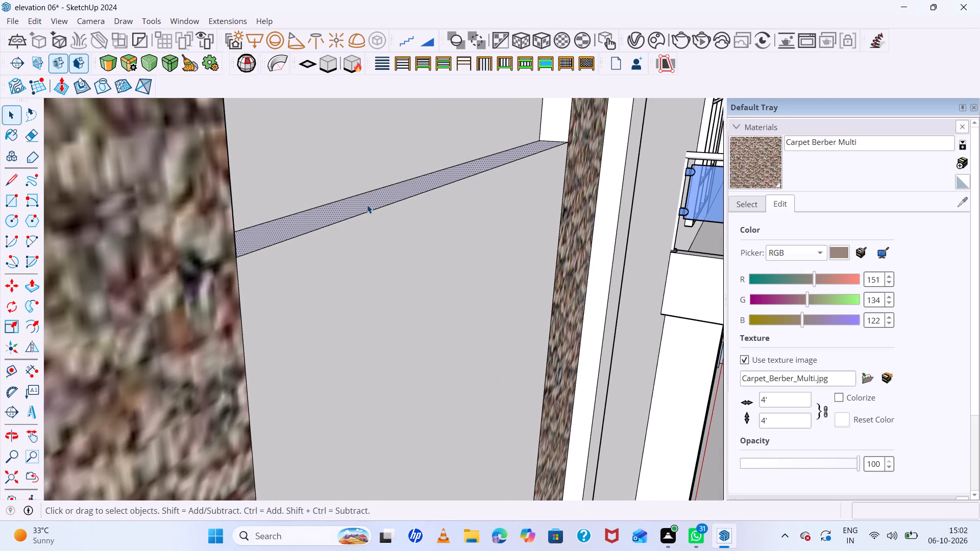
key("p")
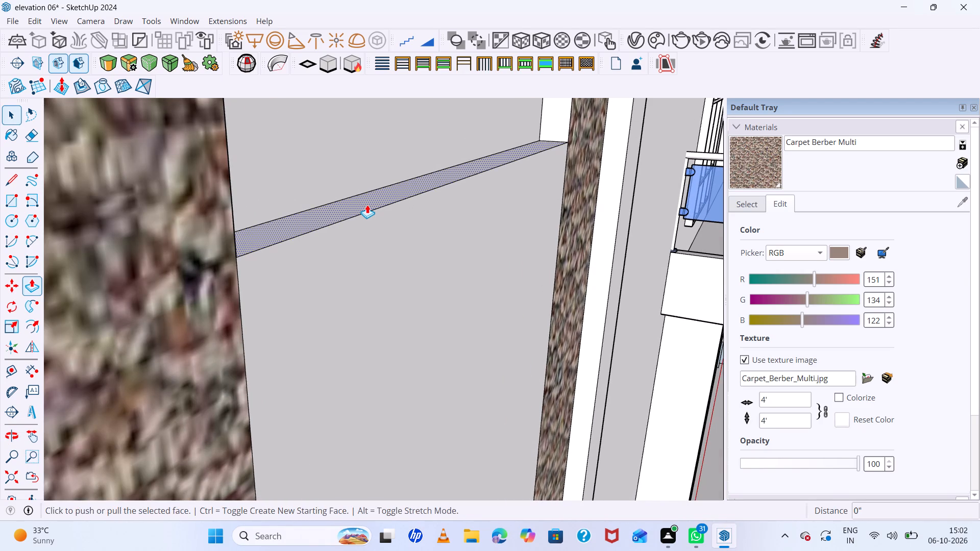
left_click(367, 205)
scroll(372, 179, "down", 11)
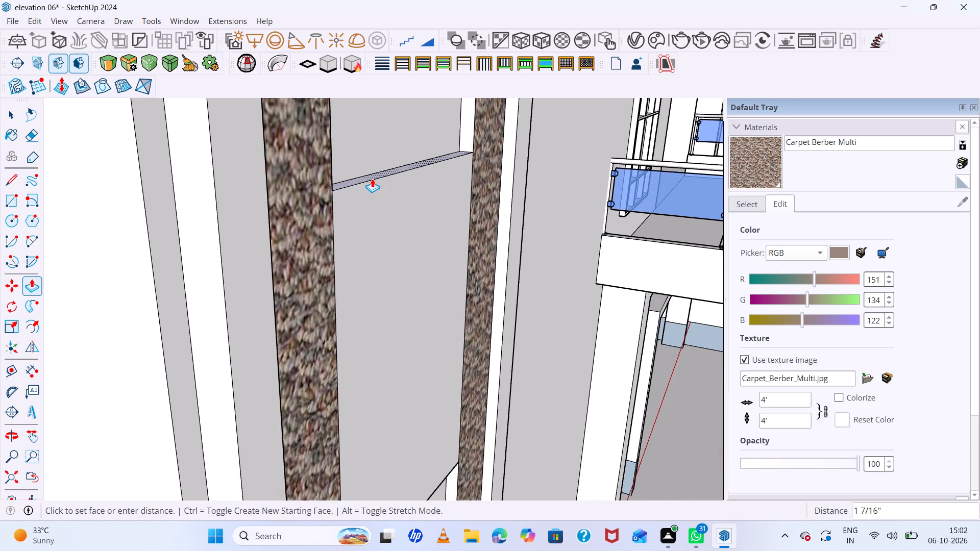
scroll(372, 179, "down", 10)
scroll(362, 110, "down", 3)
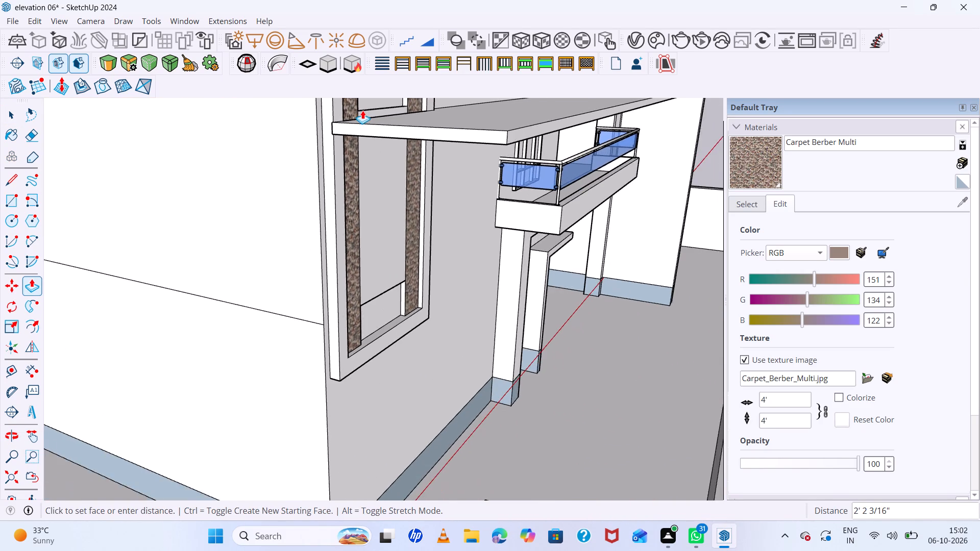
scroll(362, 110, "down", 15)
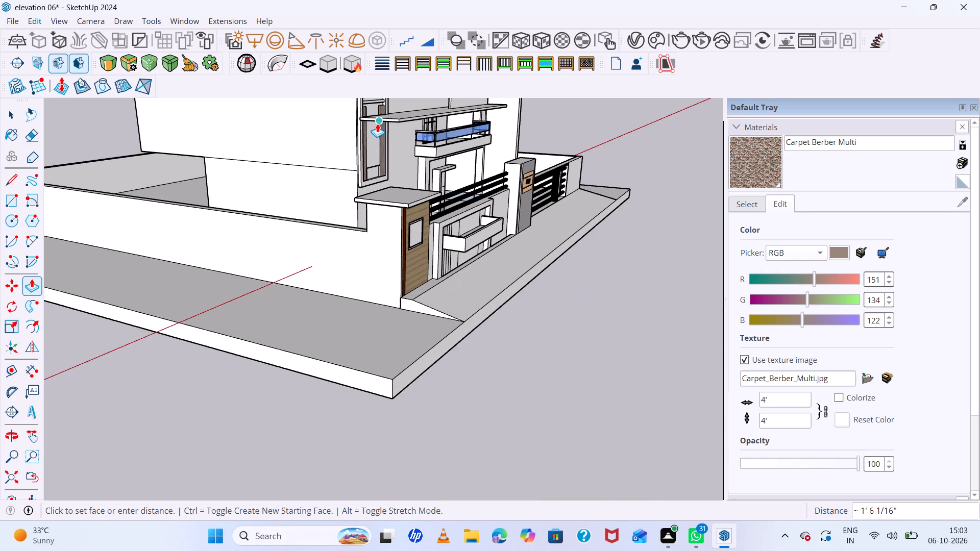
scroll(375, 113, "up", 5)
left_click(371, 109)
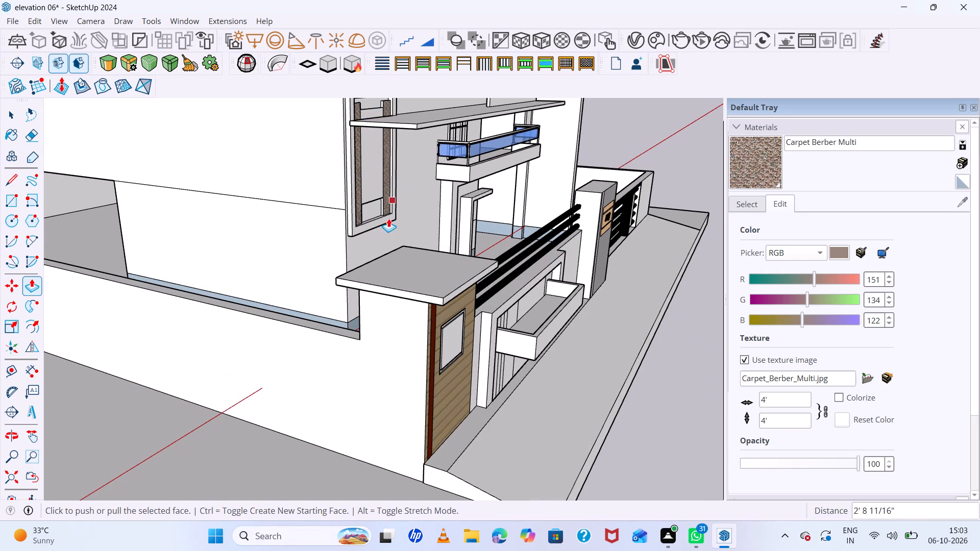
Inspect the edges of the lower recess between the tower's textured strips up close, and check the whole model against the reference photo.
middle_click_drag(390, 219, 283, 188)
scroll(336, 186, "up", 12)
scroll(352, 197, "up", 10)
middle_click_drag(357, 186, 300, 121)
key("space")
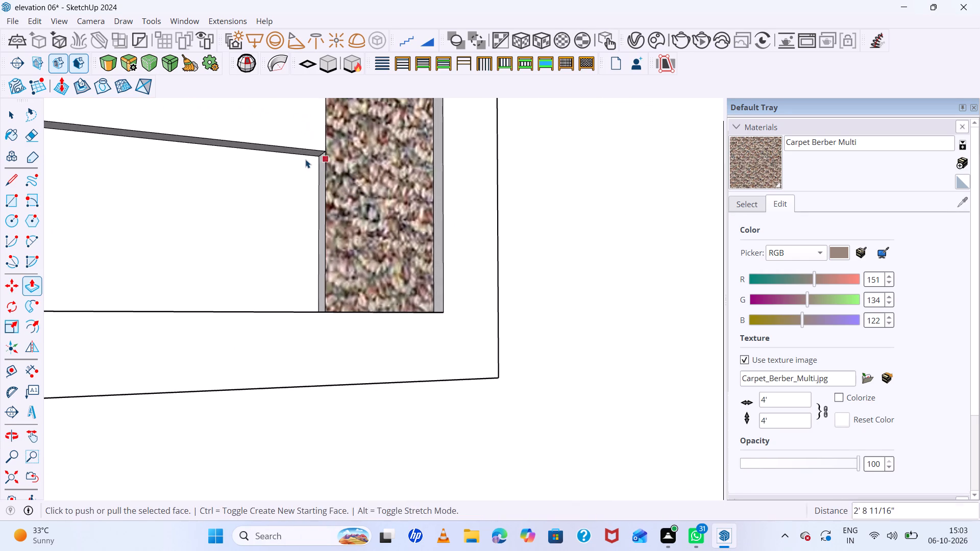
left_click(293, 153)
left_click(295, 149)
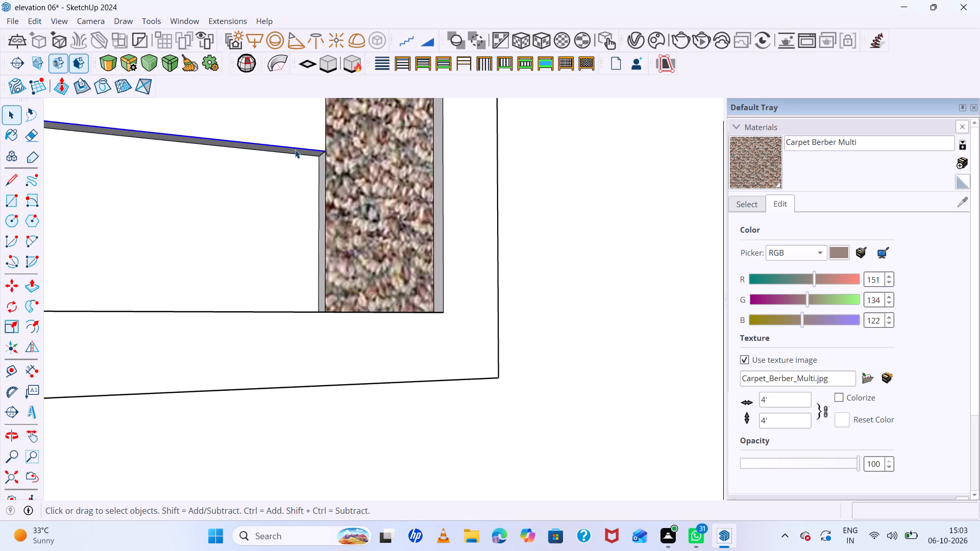
scroll(286, 154, "up", 5)
left_click(285, 153)
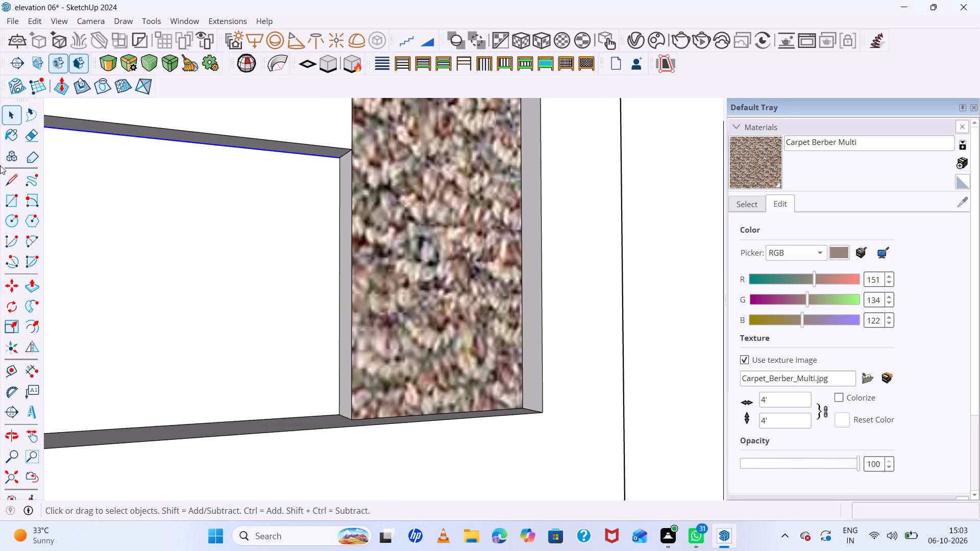
scroll(206, 168, "down", 7)
scroll(322, 163, "up", 1)
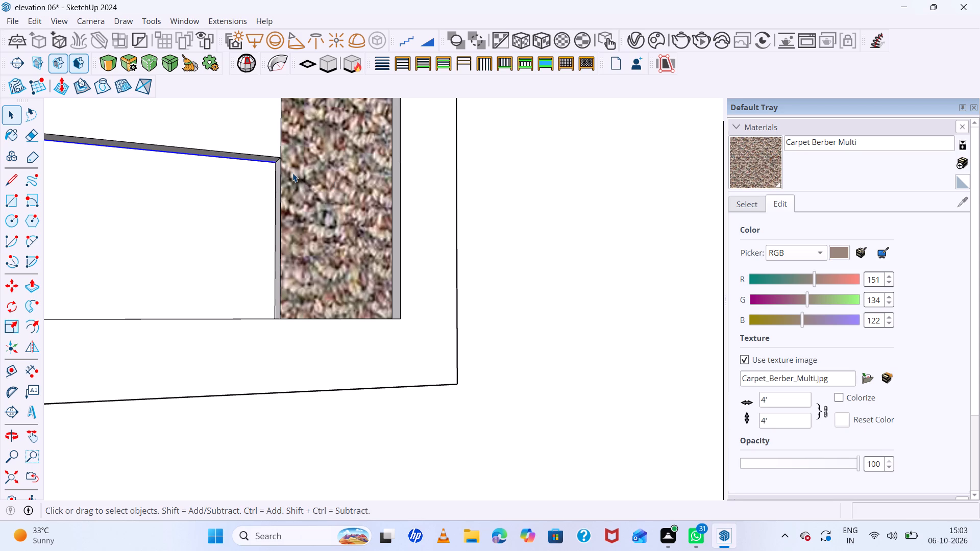
scroll(509, 185, "down", 10)
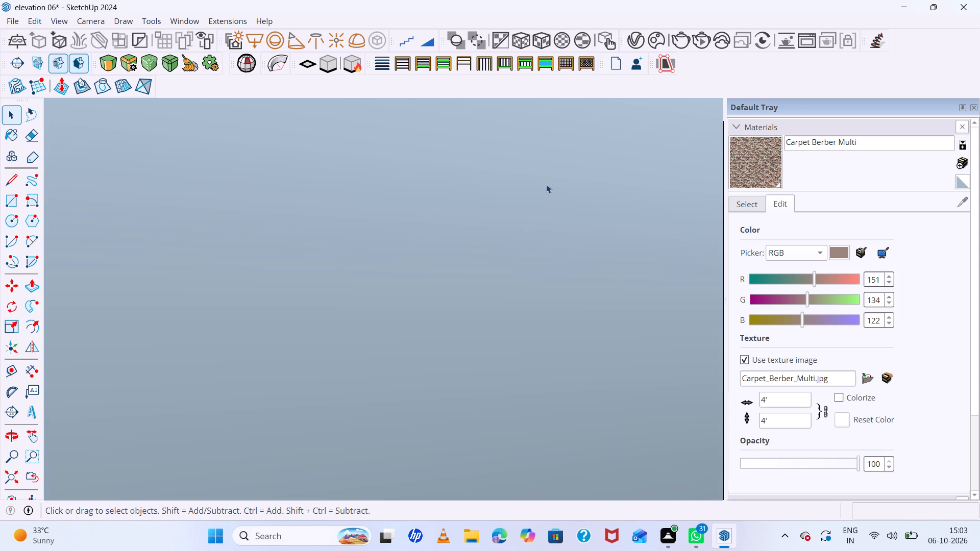
double_click(14, 483)
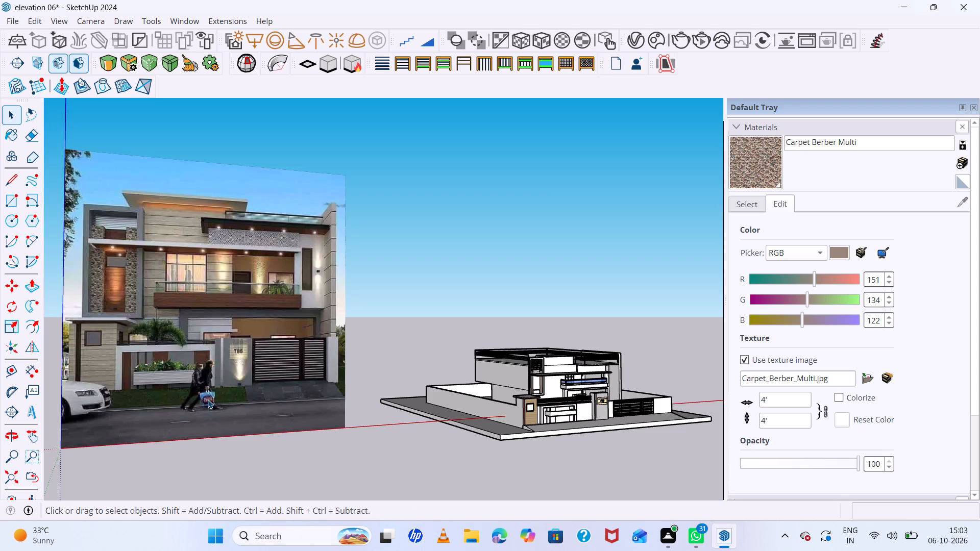
Push/Pull the narrow underside face above the lower recess between the tower's textured strips by about 1' 10 13/16", closing the recess.
middle_click_drag(432, 360, 292, 336)
scroll(641, 413, "up", 8)
scroll(505, 365, "up", 7)
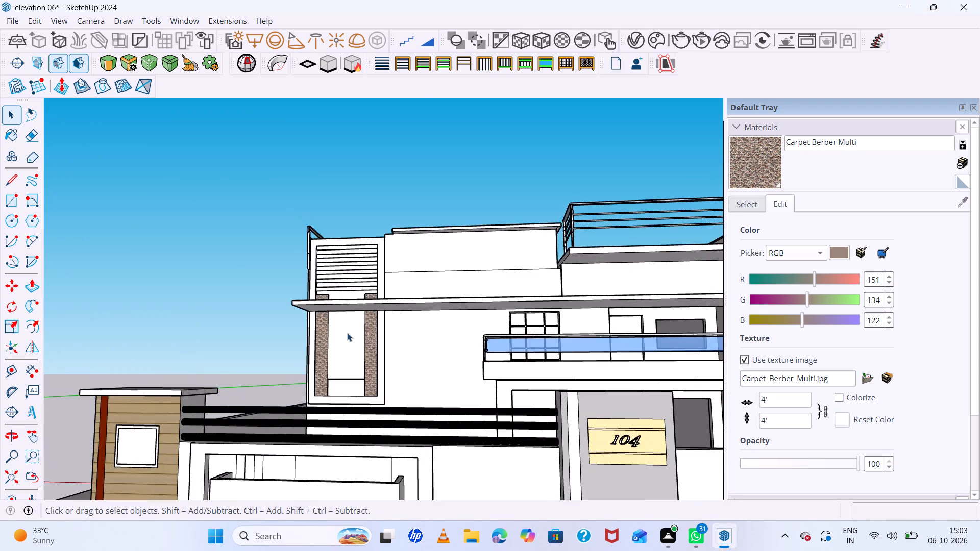
scroll(325, 334, "up", 7)
middle_click_drag(435, 375, 290, 308)
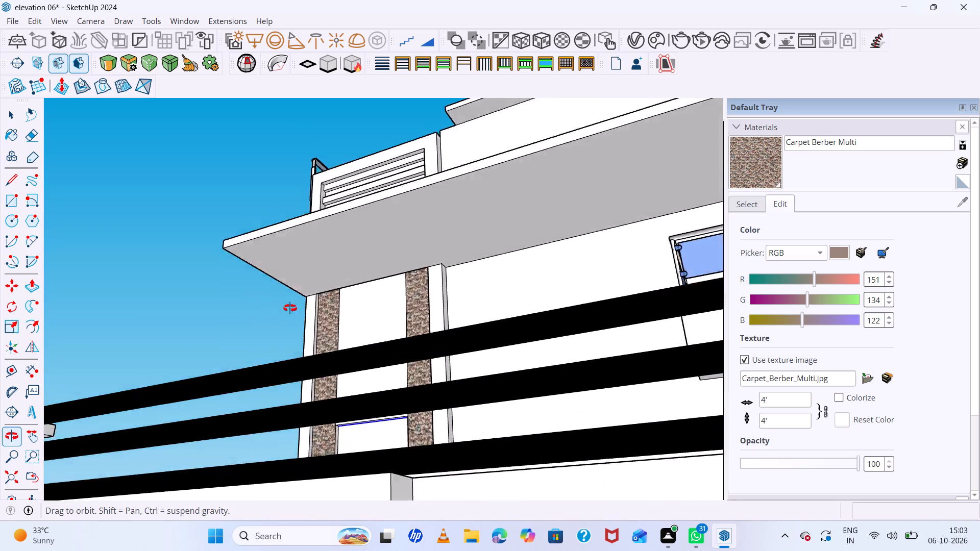
middle_click_drag(290, 308, 667, 384)
scroll(359, 471, "up", 7)
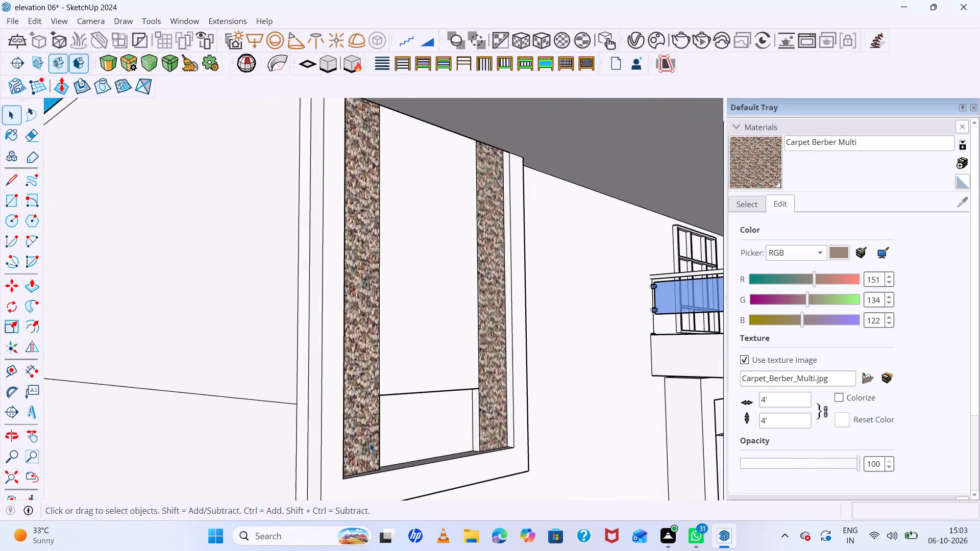
middle_click_drag(434, 385, 448, 420)
scroll(469, 458, "up", 6)
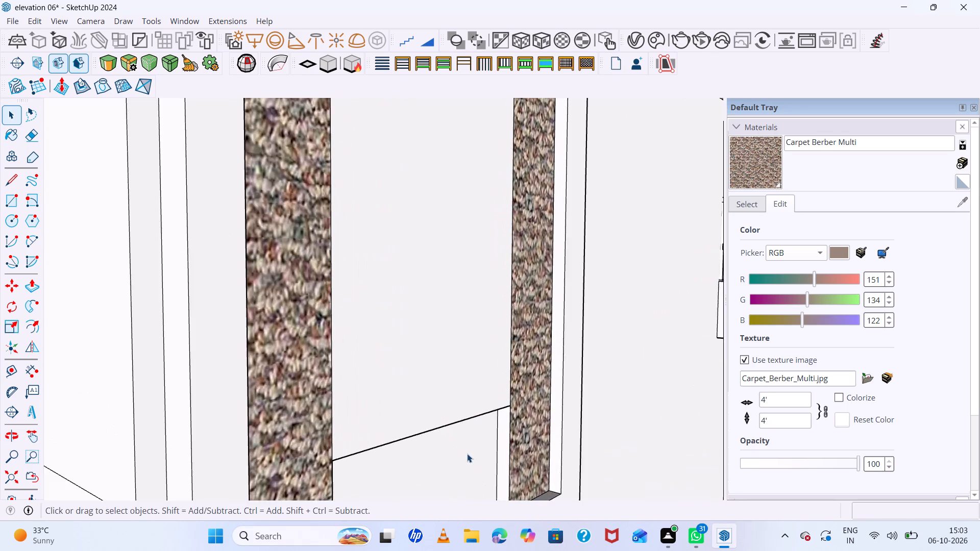
scroll(468, 449, "up", 6)
middle_click_drag(478, 437, 421, 319)
scroll(484, 418, "up", 6)
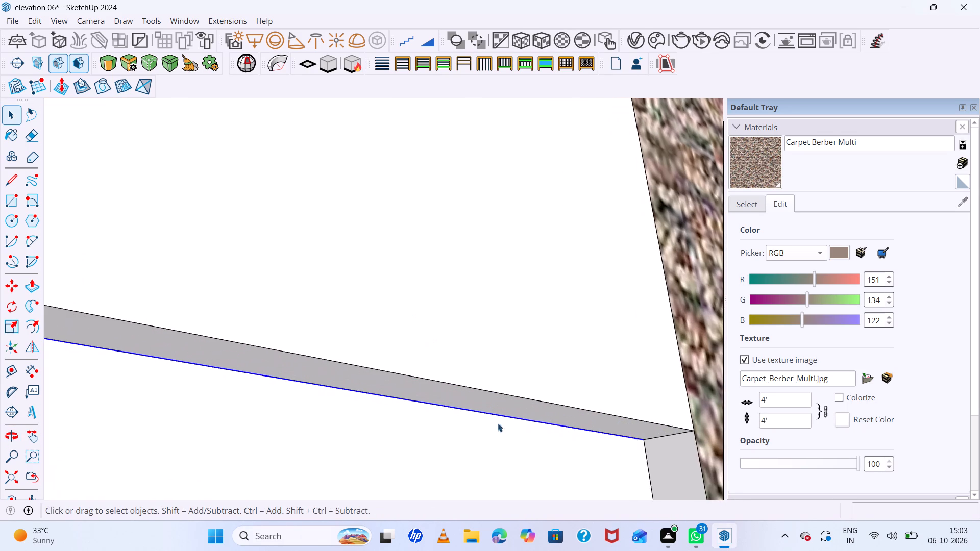
scroll(498, 423, "up", 1)
left_click(543, 413)
key("p")
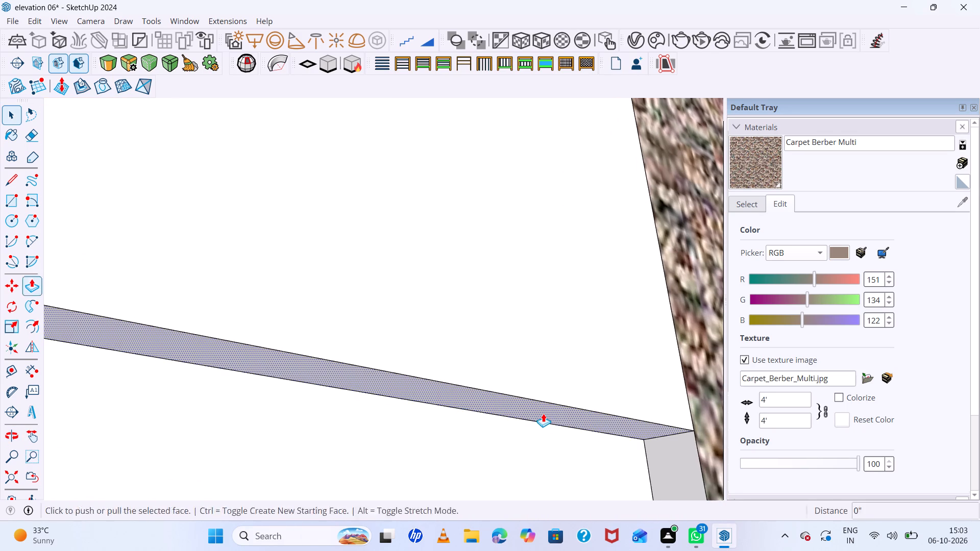
left_click(543, 413)
scroll(563, 457, "down", 7)
scroll(559, 445, "down", 14)
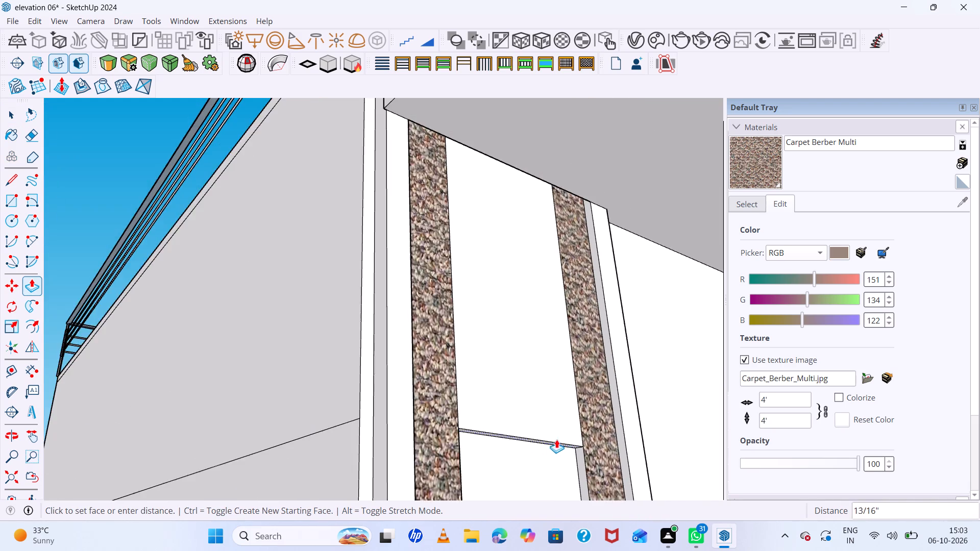
scroll(549, 424, "down", 15)
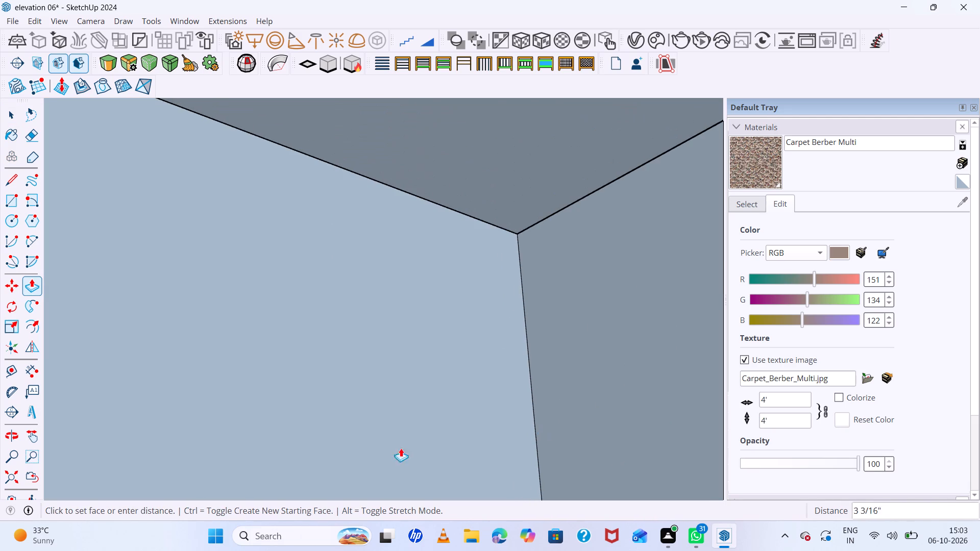
left_click(10, 479)
scroll(562, 427, "up", 6)
middle_click_drag(517, 401, 494, 493)
scroll(535, 444, "up", 18)
scroll(510, 419, "up", 5)
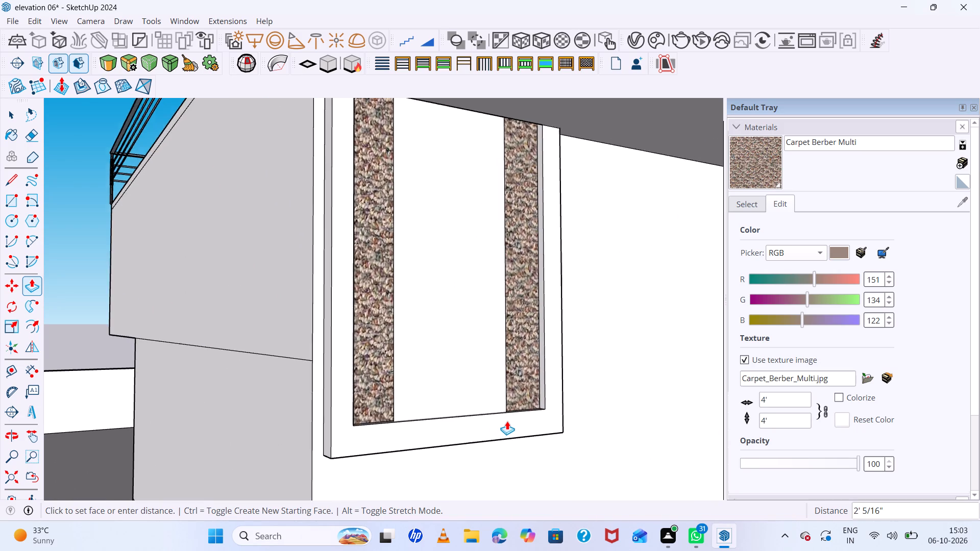
scroll(507, 421, "up", 5)
double_click(506, 414)
Check the whole model and compare the tower's middle panel with the reference photo.
scroll(366, 428, "down", 8)
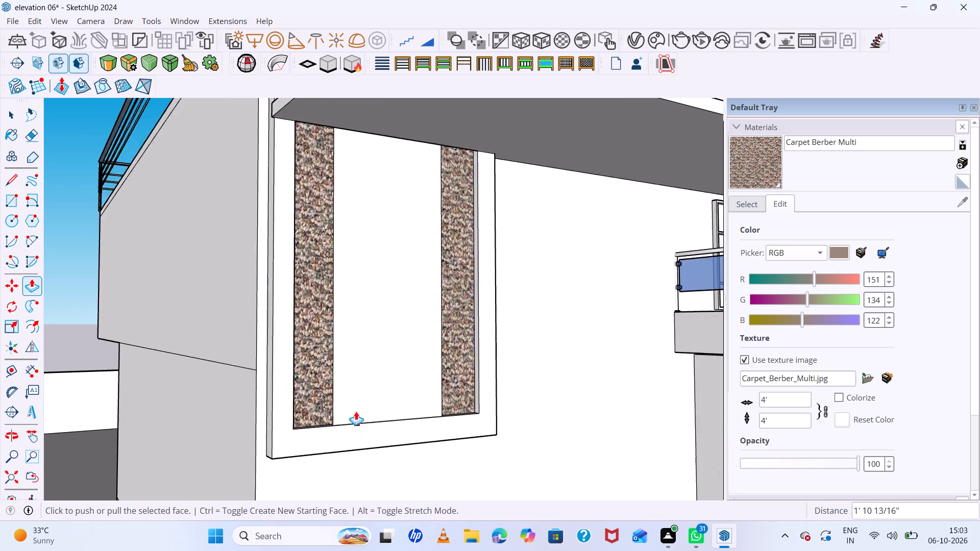
scroll(356, 411, "down", 20)
scroll(356, 411, "down", 4)
middle_click_drag(391, 412, 176, 430)
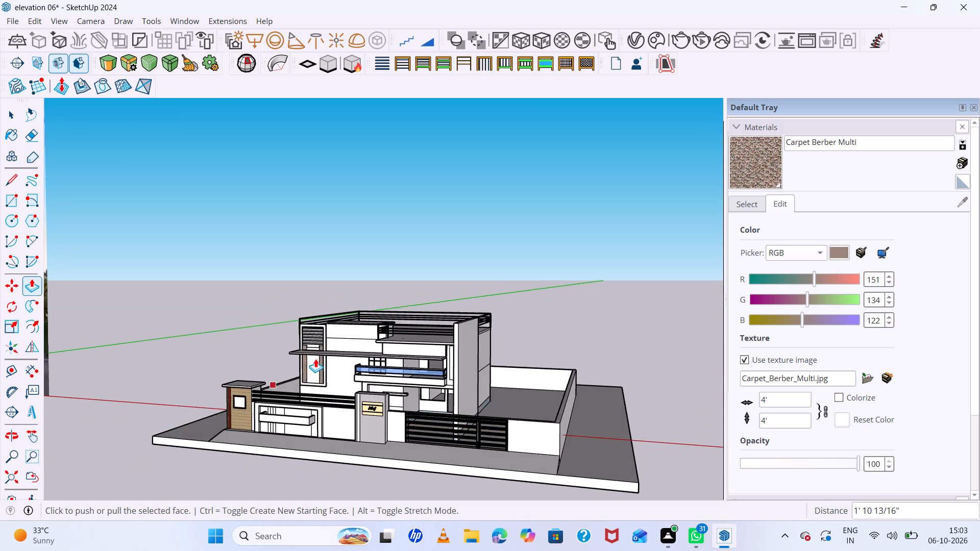
scroll(324, 353, "up", 14)
middle_click_drag(297, 355, 425, 366)
scroll(434, 355, "down", 15)
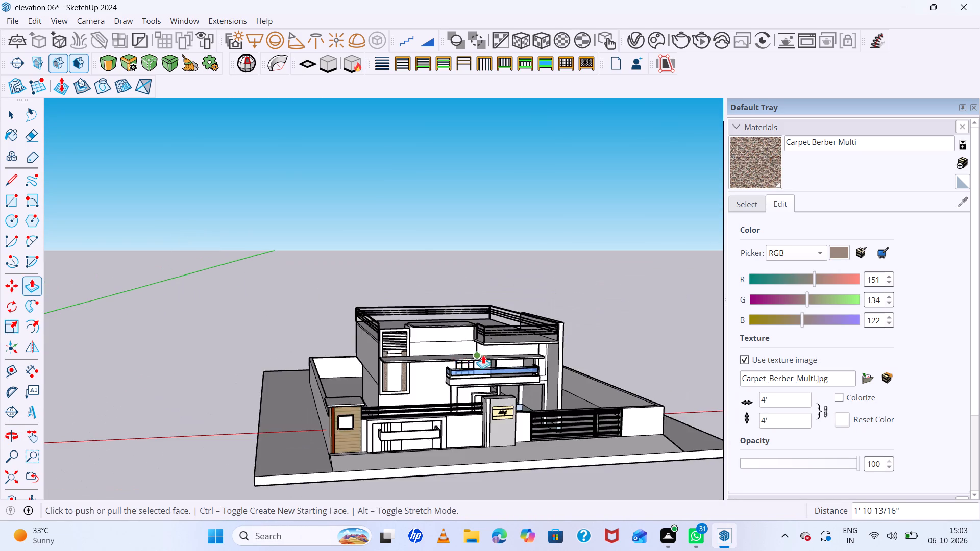
scroll(491, 366, "down", 16)
scroll(340, 336, "up", 18)
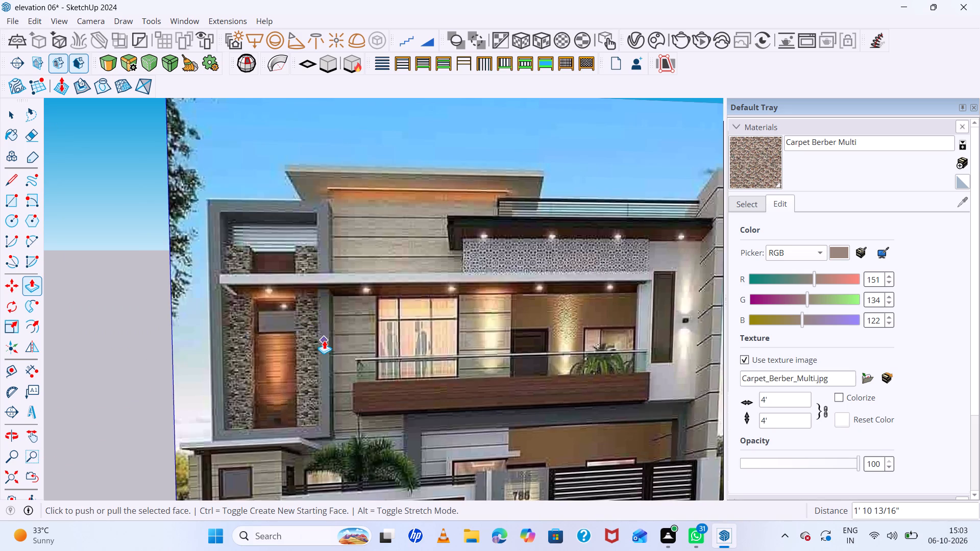
middle_click_drag(387, 356, 264, 332)
key("space")
scroll(233, 305, "down", 13)
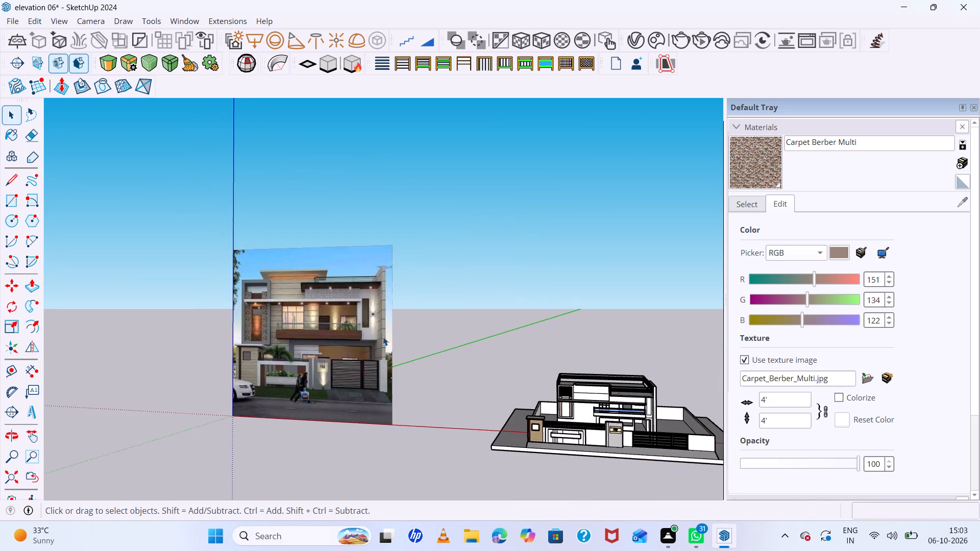
Paint the tower's middle panel between the textured strips with Wallpaper Stripe from the Carpet, Fabrics, Leathers, Textiles and Wallpaper collection.
scroll(688, 381, "up", 5)
scroll(513, 421, "up", 12)
left_click(482, 411)
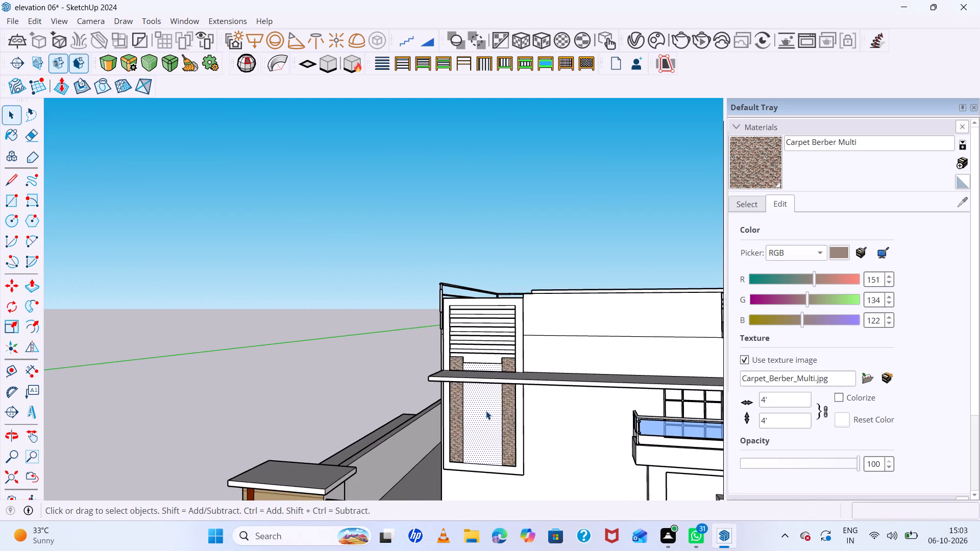
scroll(492, 411, "up", 5)
left_click(750, 199)
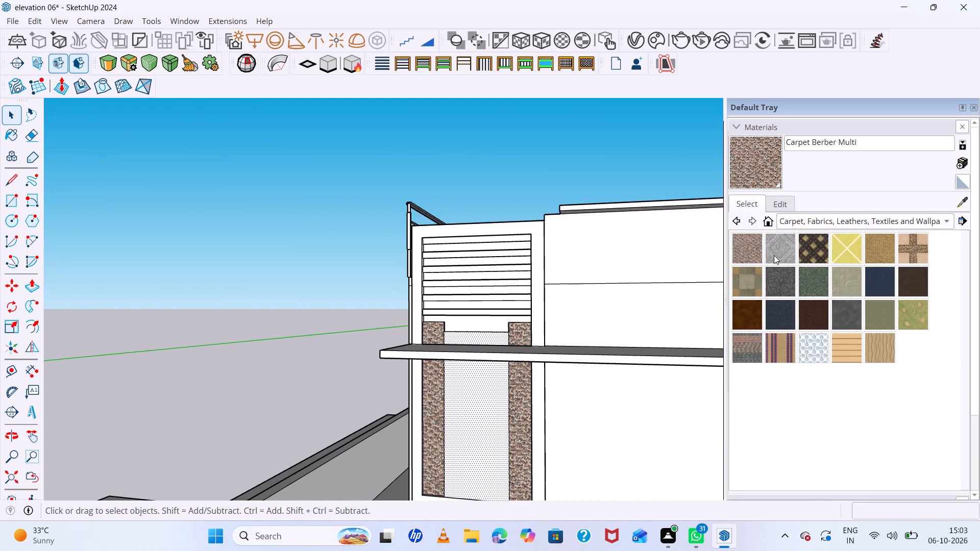
left_click(851, 348)
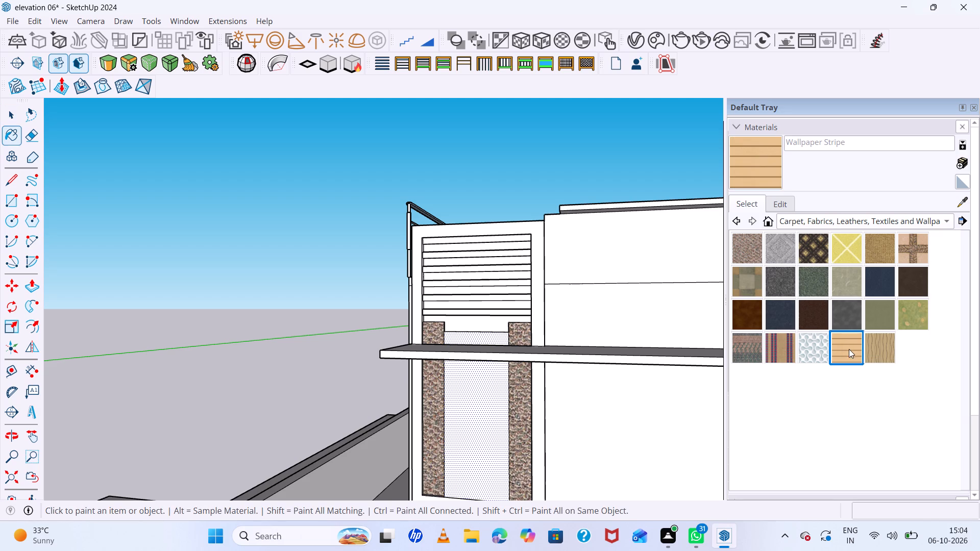
left_click(468, 410)
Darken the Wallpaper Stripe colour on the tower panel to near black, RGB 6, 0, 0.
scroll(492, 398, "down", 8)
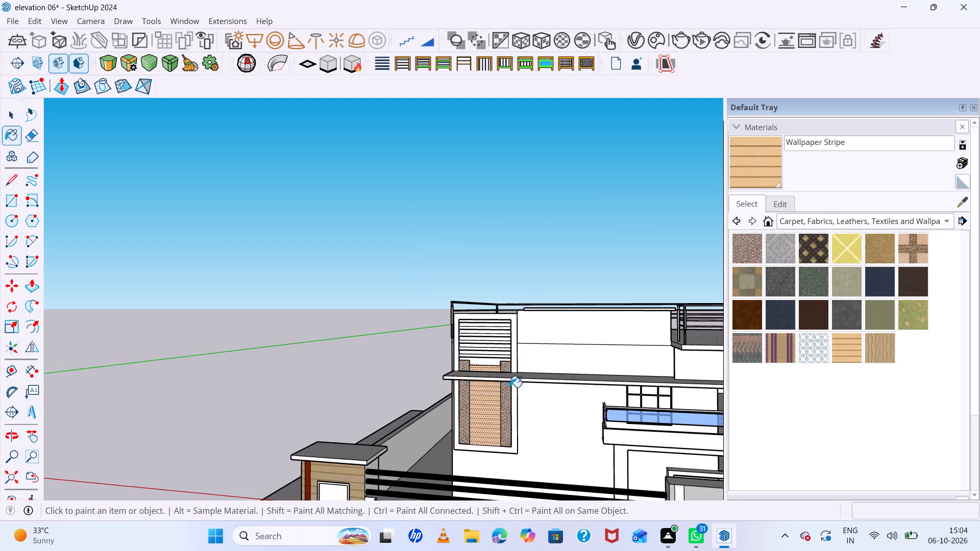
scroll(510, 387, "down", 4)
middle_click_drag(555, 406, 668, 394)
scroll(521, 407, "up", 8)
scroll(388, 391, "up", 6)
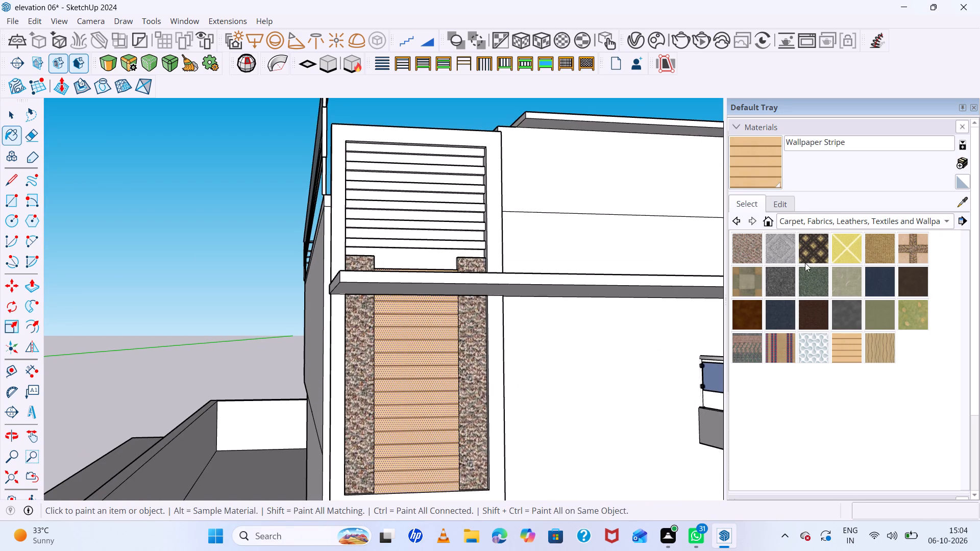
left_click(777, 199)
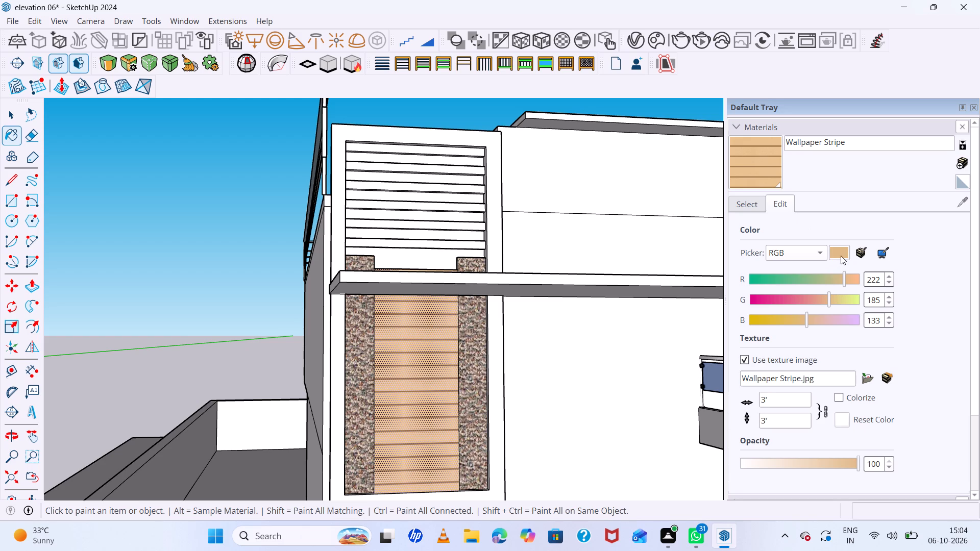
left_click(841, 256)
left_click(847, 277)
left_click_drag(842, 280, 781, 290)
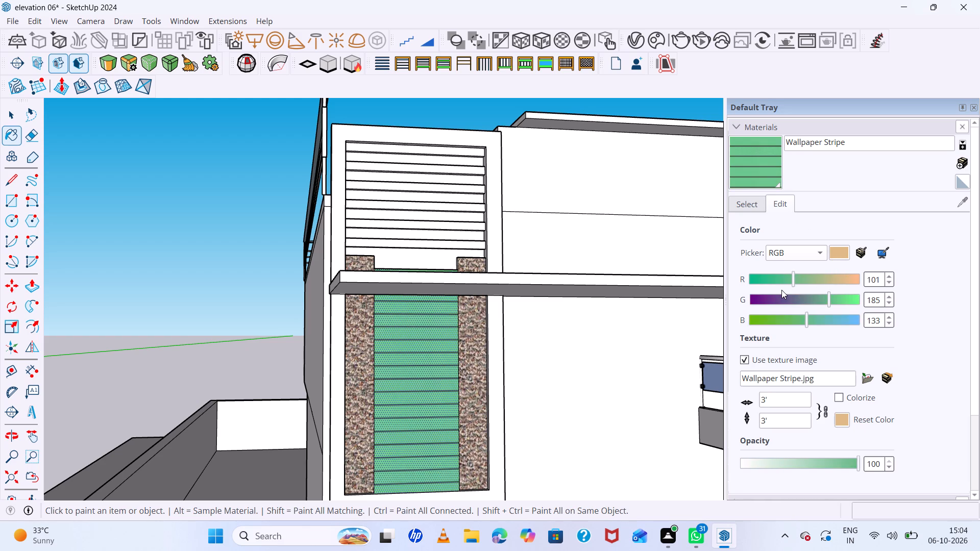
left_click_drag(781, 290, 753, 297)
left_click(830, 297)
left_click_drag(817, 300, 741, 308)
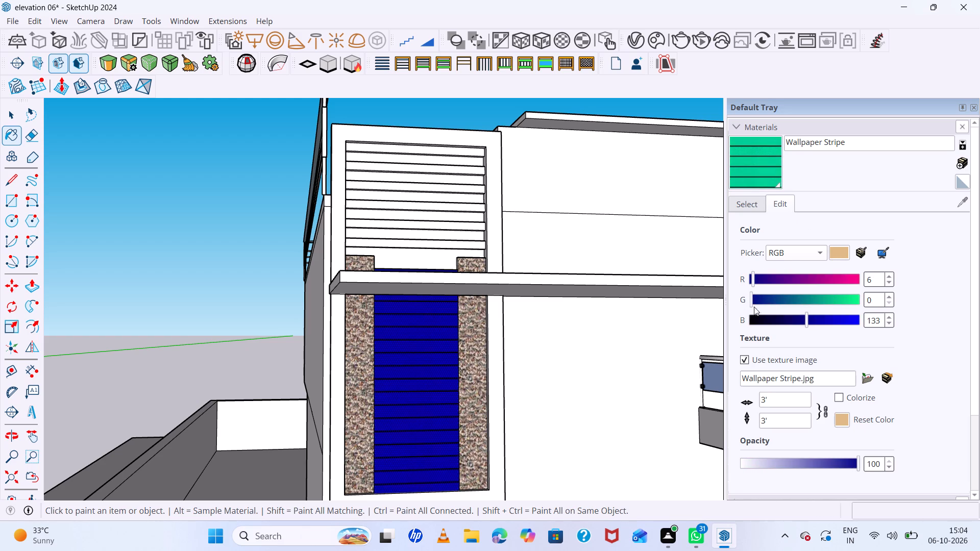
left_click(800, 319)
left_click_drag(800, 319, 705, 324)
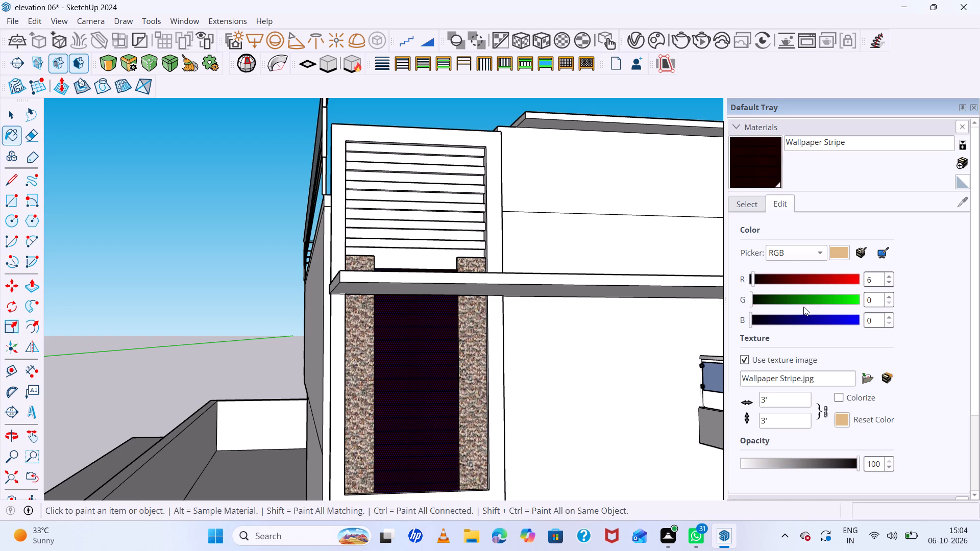
Recolour the Wallpaper Stripe material on the tower panel to a dark reddish brown, RGB 70, 36, 30.
left_click(752, 280)
left_click_drag(752, 280, 753, 279)
left_click_drag(753, 279, 801, 277)
left_click(801, 277)
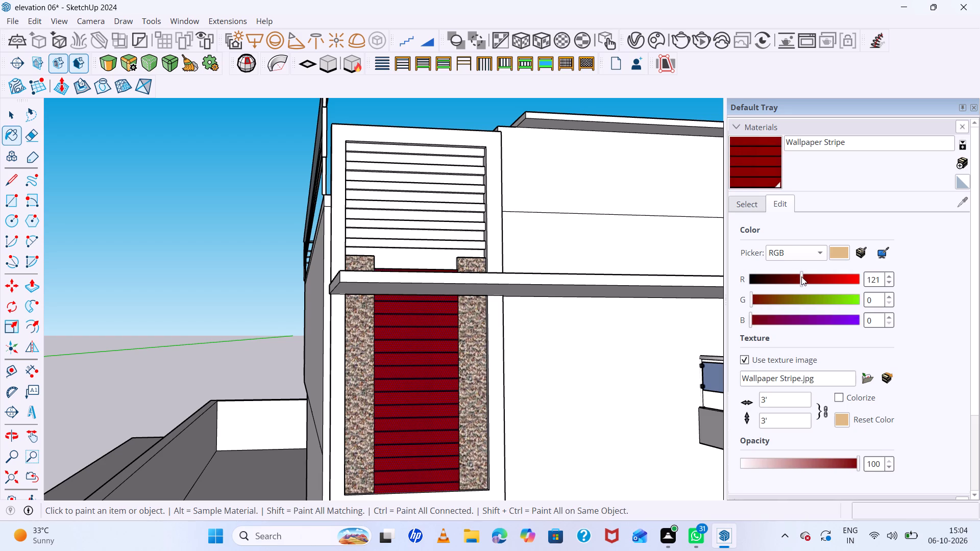
scroll(801, 277, "up", 8)
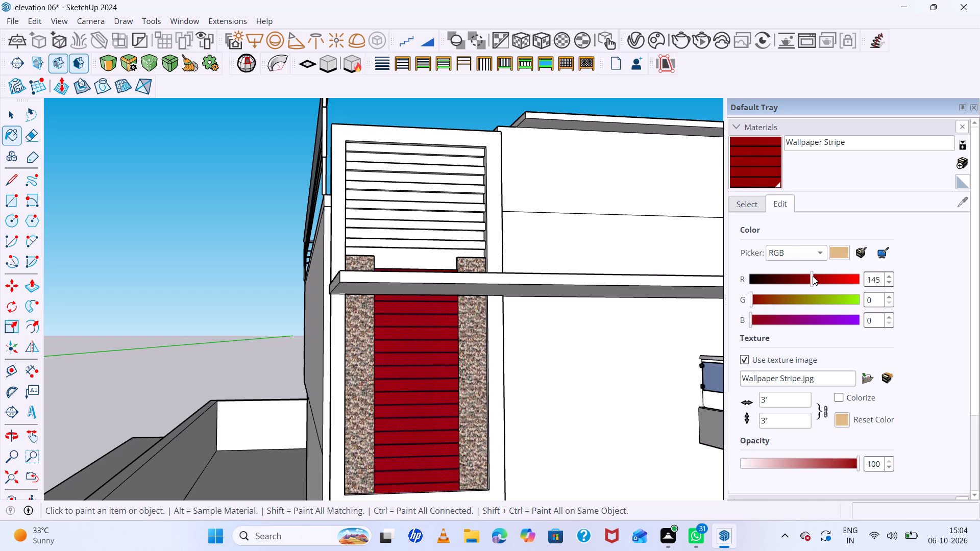
scroll(813, 276, "down", 19)
scroll(813, 275, "down", 6)
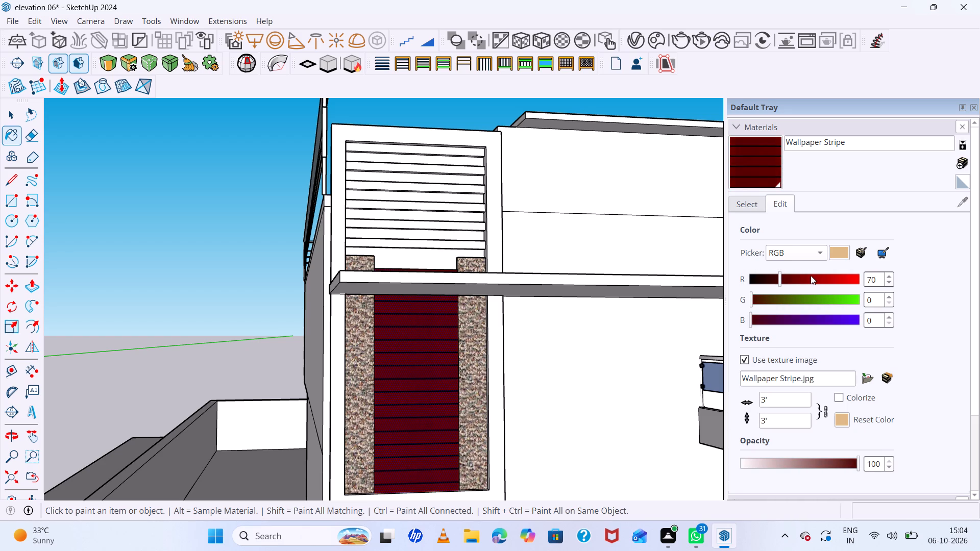
scroll(774, 307, "up", 14)
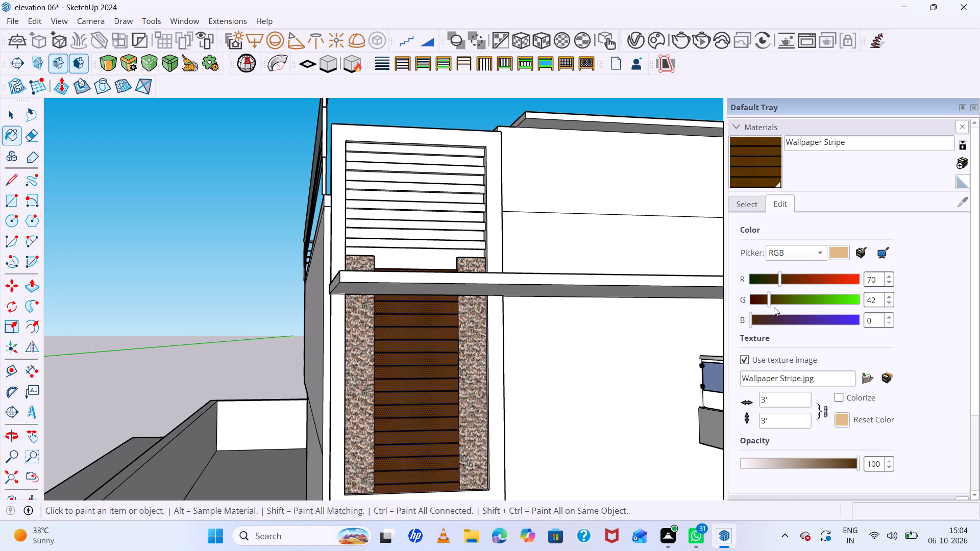
scroll(774, 307, "up", 4)
scroll(774, 307, "down", 6)
scroll(768, 321, "up", 10)
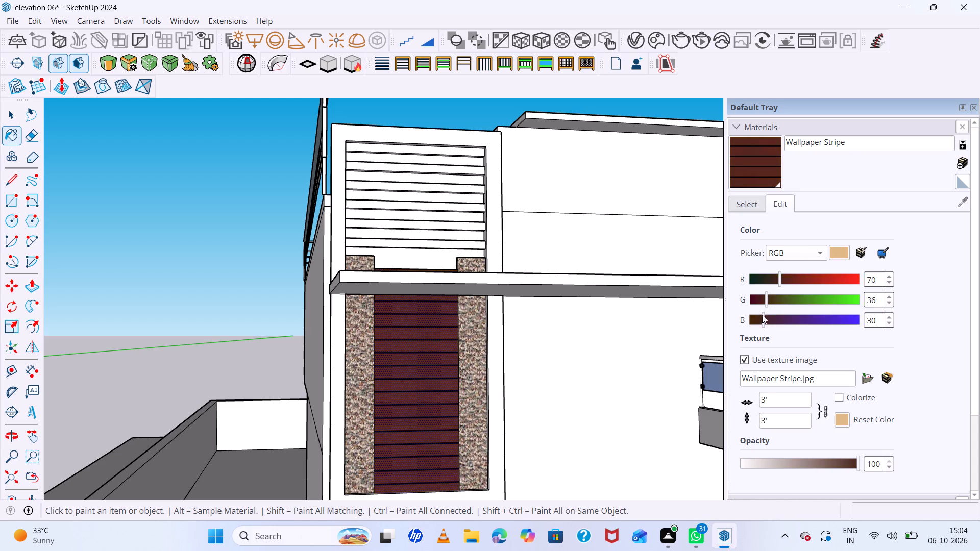
Lower the Wallpaper Stripe material's opacity to 89 and clear the panel selection.
left_click(860, 464)
left_click_drag(860, 464, 843, 464)
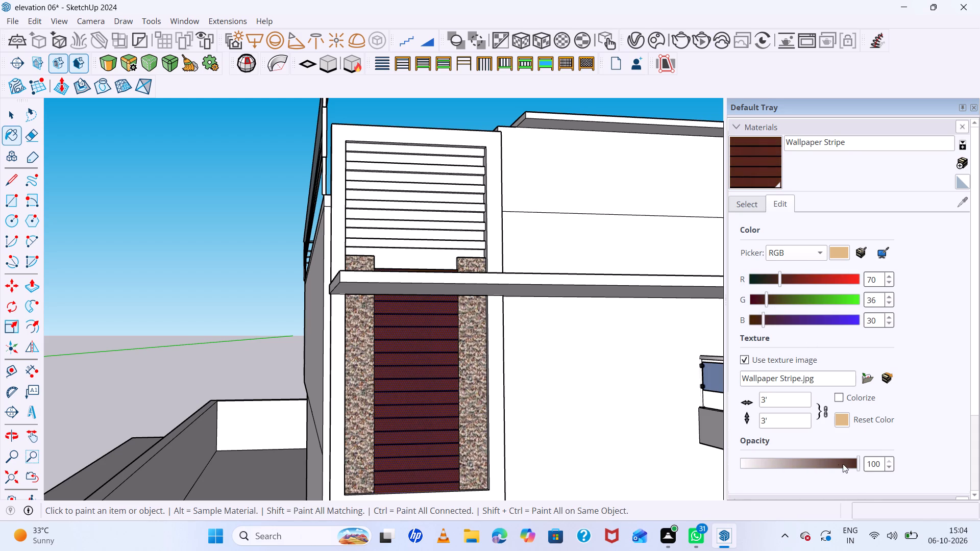
left_click_drag(843, 464, 835, 465)
left_click_drag(857, 461, 844, 463)
left_click(844, 463)
key("space")
left_click(232, 219)
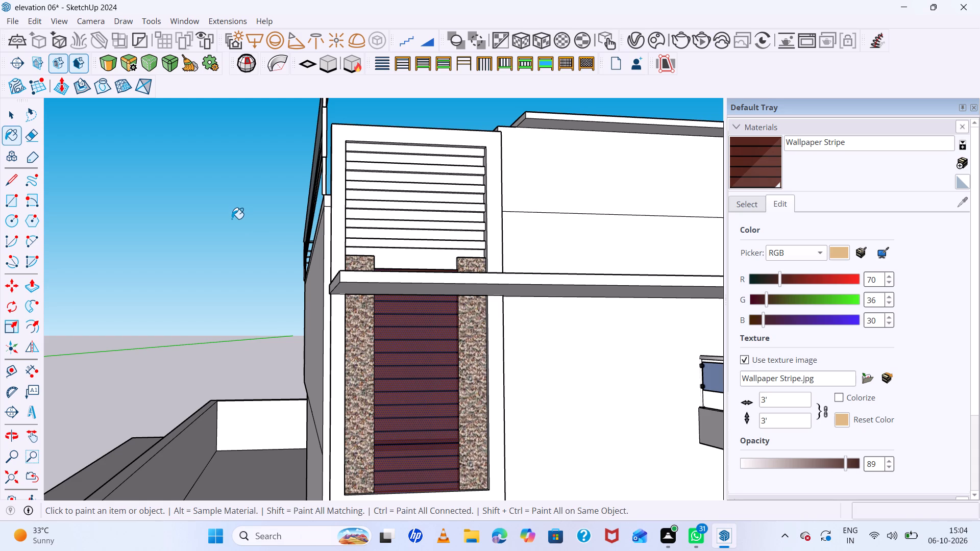
key("space")
triple_click(213, 189)
Examine the recoloured tower panel in the whole facade and the blank upper wall beside the tower.
scroll(228, 208, "down", 5)
middle_click_drag(458, 218, 445, 251)
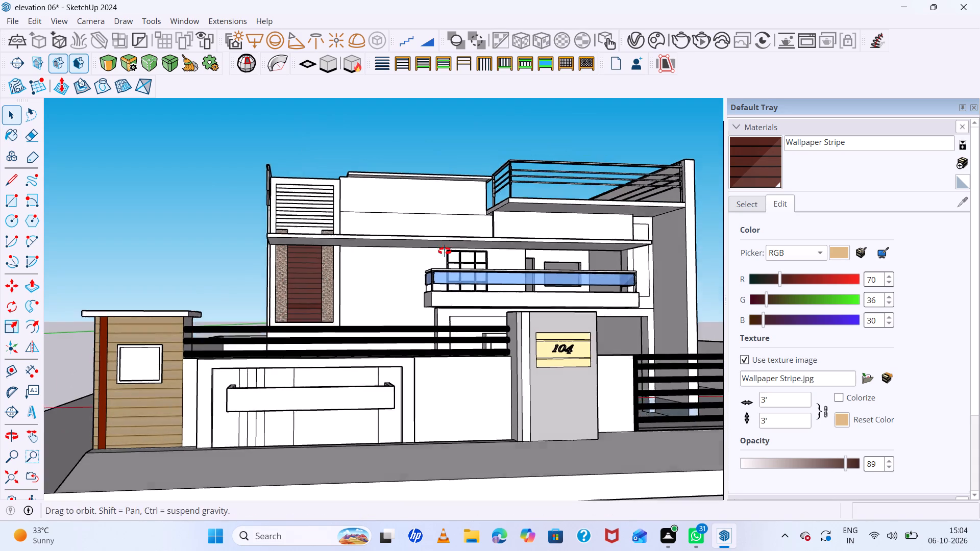
middle_click_drag(445, 251, 438, 263)
left_click(379, 145)
scroll(364, 167, "up", 5)
scroll(425, 182, "up", 6)
scroll(427, 175, "down", 2)
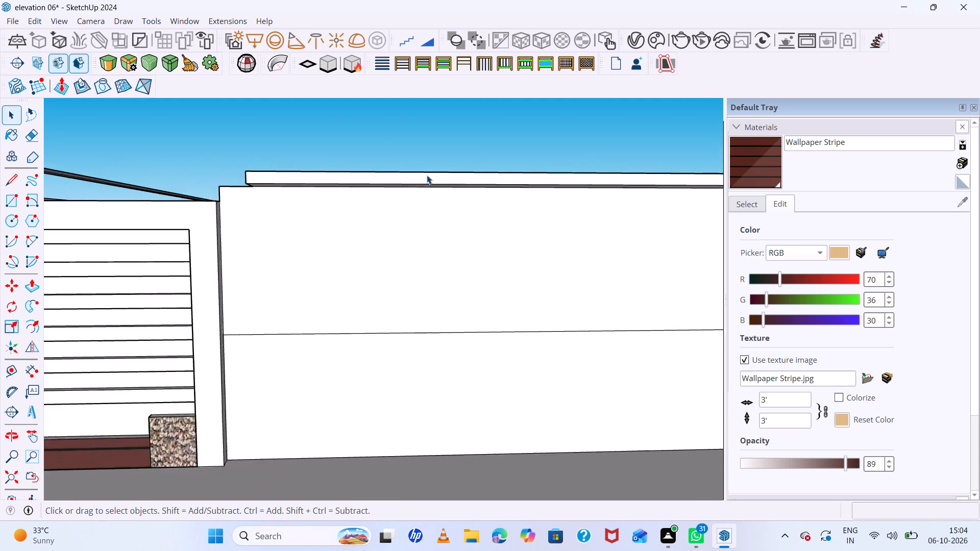
scroll(427, 175, "down", 3)
scroll(541, 212, "down", 3)
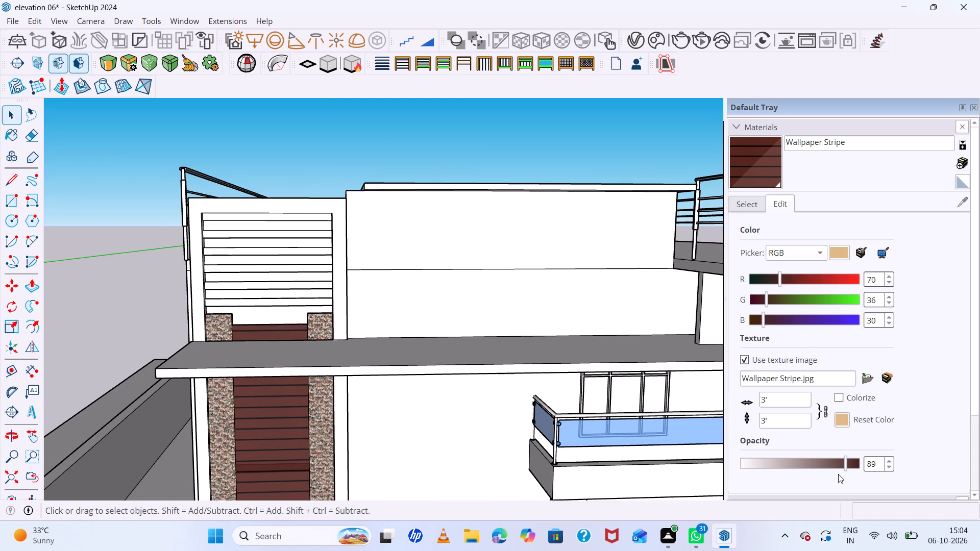
Restore the Wallpaper Stripe material's opacity to 100 on the tower's middle panel.
left_click(846, 467)
left_click_drag(846, 467, 866, 465)
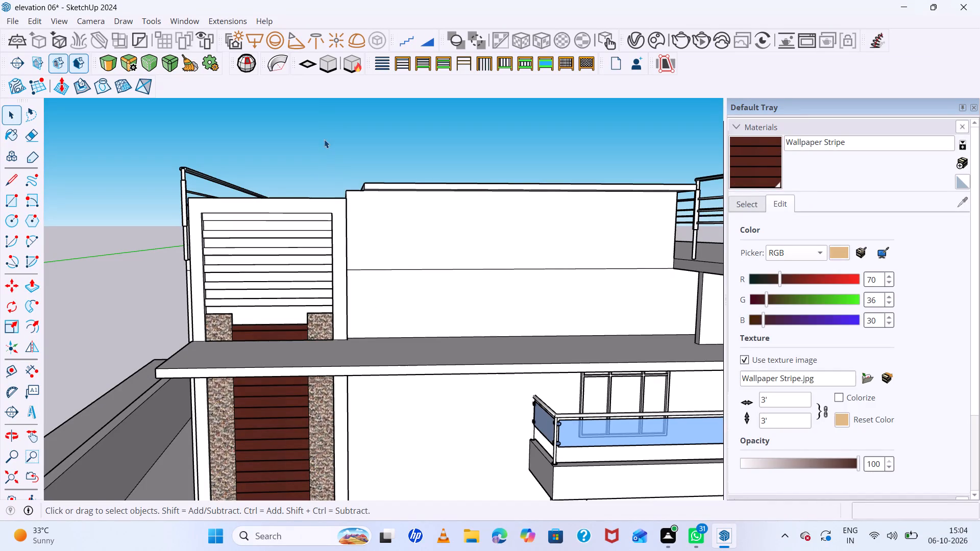
Compare the tower's striped panel and stone strips with the reference photo, then examine the whole front facade.
scroll(400, 252, "down", 12)
scroll(356, 298, "up", 8)
middle_click_drag(467, 315, 554, 283)
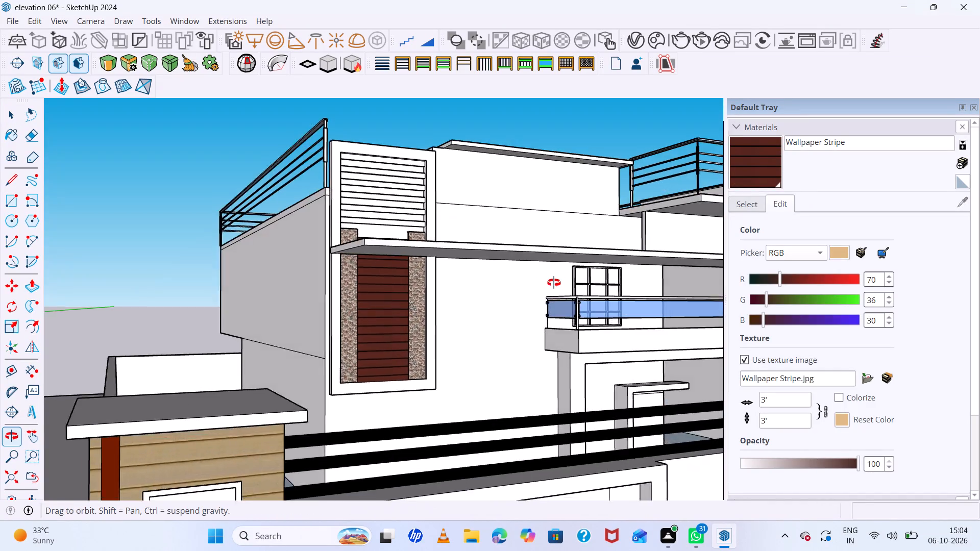
middle_click_drag(554, 283, 367, 220)
scroll(528, 228, "down", 8)
scroll(569, 242, "down", 14)
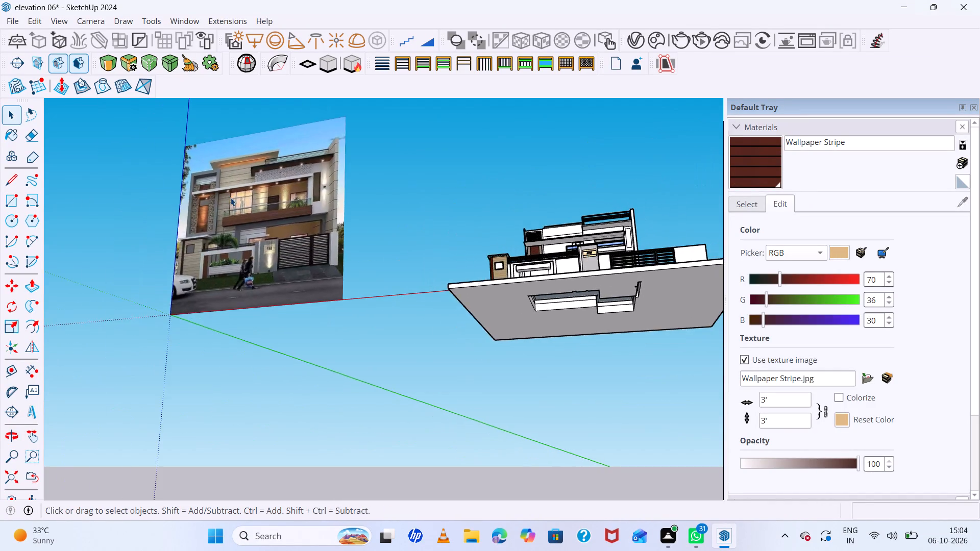
scroll(211, 192, "up", 7)
middle_click_drag(220, 204, 321, 306)
scroll(249, 189, "down", 2)
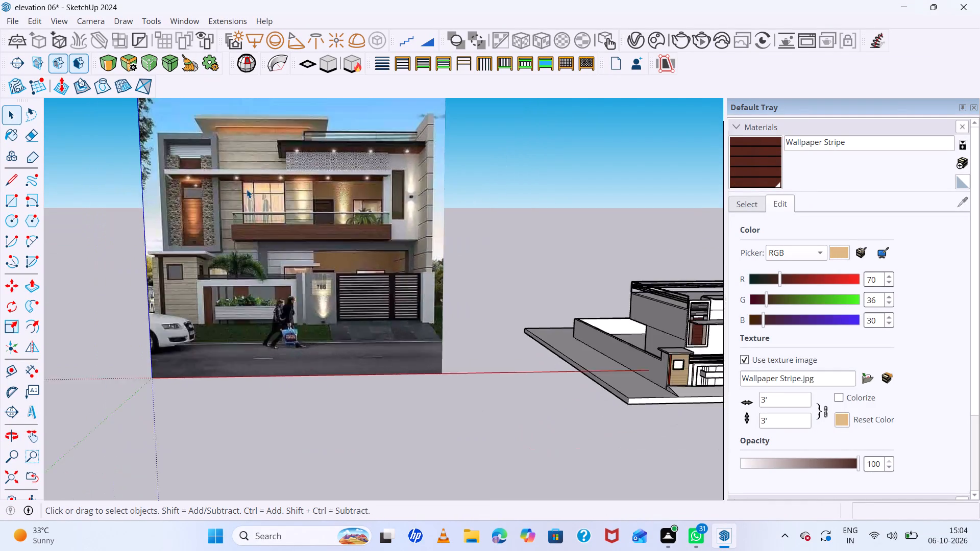
scroll(247, 189, "down", 9)
scroll(490, 264, "up", 20)
scroll(490, 264, "up", 1)
middle_click_drag(367, 226, 418, 234)
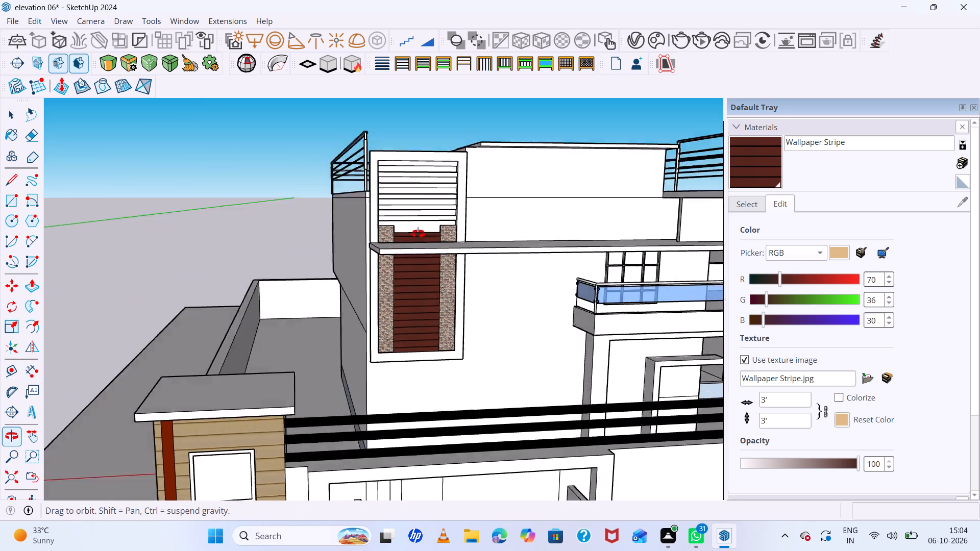
middle_click_drag(418, 234, 291, 193)
scroll(359, 241, "up", 4)
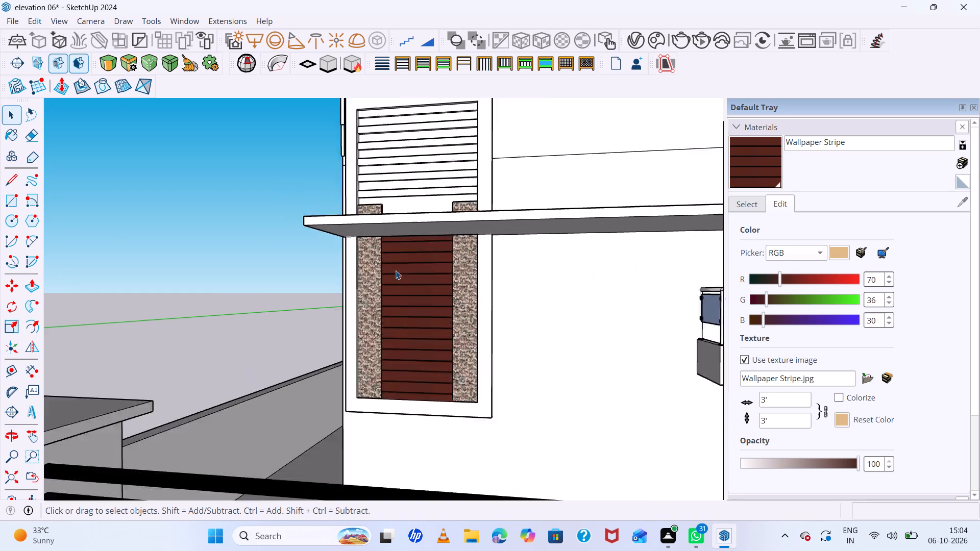
scroll(396, 270, "up", 4)
middle_click_drag(498, 300, 374, 322)
middle_click(374, 321)
scroll(350, 220, "down", 8)
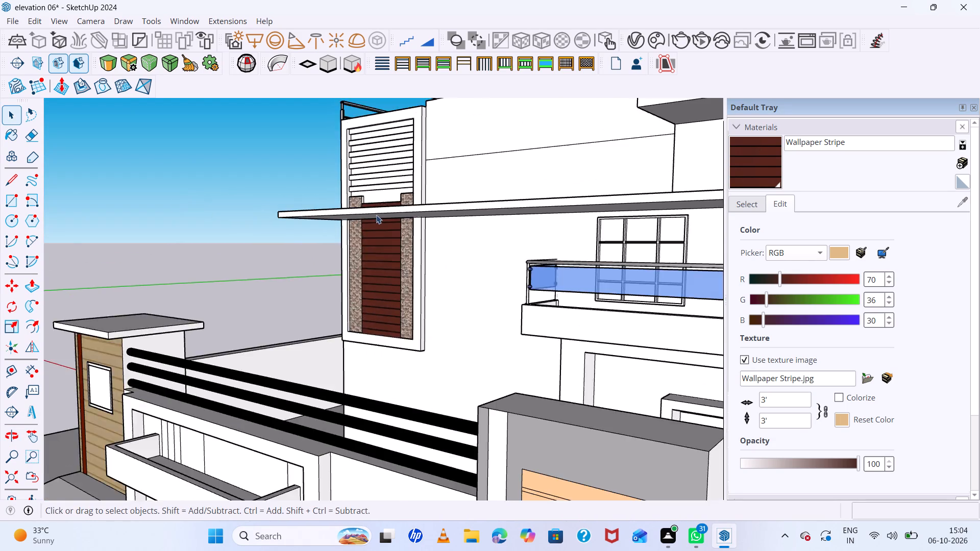
scroll(376, 215, "down", 6)
middle_click_drag(426, 261, 641, 273)
scroll(641, 273, "up", 1)
scroll(641, 273, "down", 2)
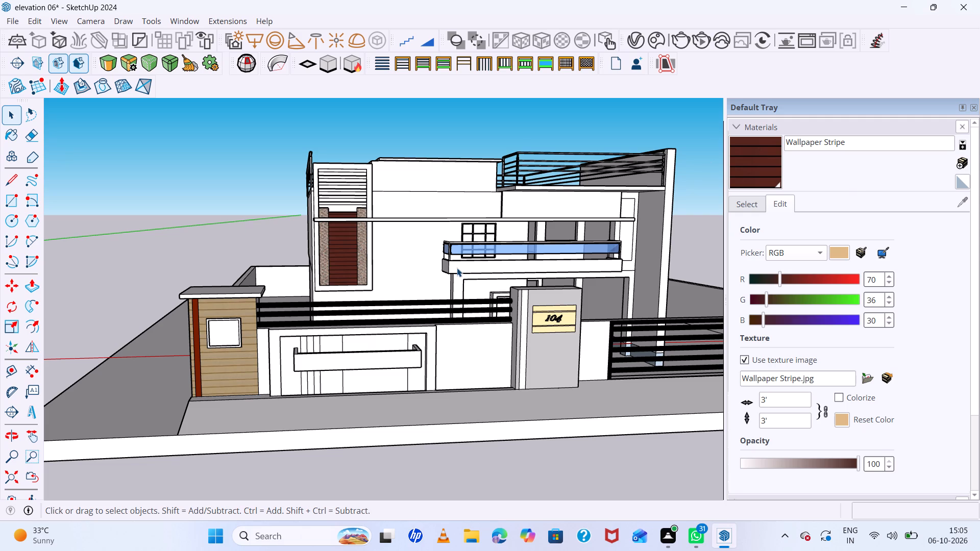
scroll(407, 263, "up", 12)
scroll(471, 266, "down", 16)
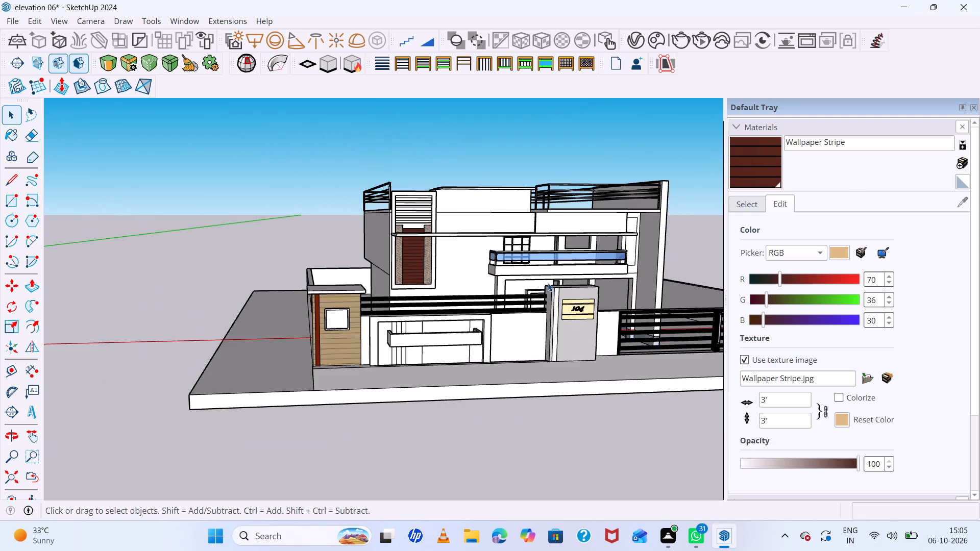
scroll(554, 269, "down", 6)
Examine the reference photo's tower, upper-floor and end-wall finishes for the next surfaces to texture.
middle_click_drag(638, 266, 509, 267)
scroll(101, 171, "up", 9)
scroll(297, 178, "down", 8)
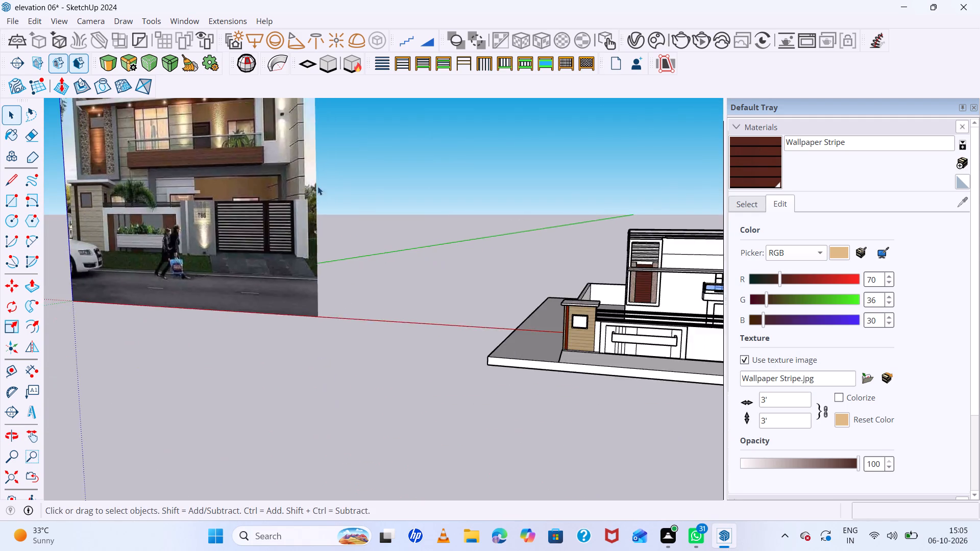
scroll(317, 186, "down", 9)
scroll(291, 222, "up", 8)
scroll(187, 171, "down", 8)
scroll(194, 133, "up", 5)
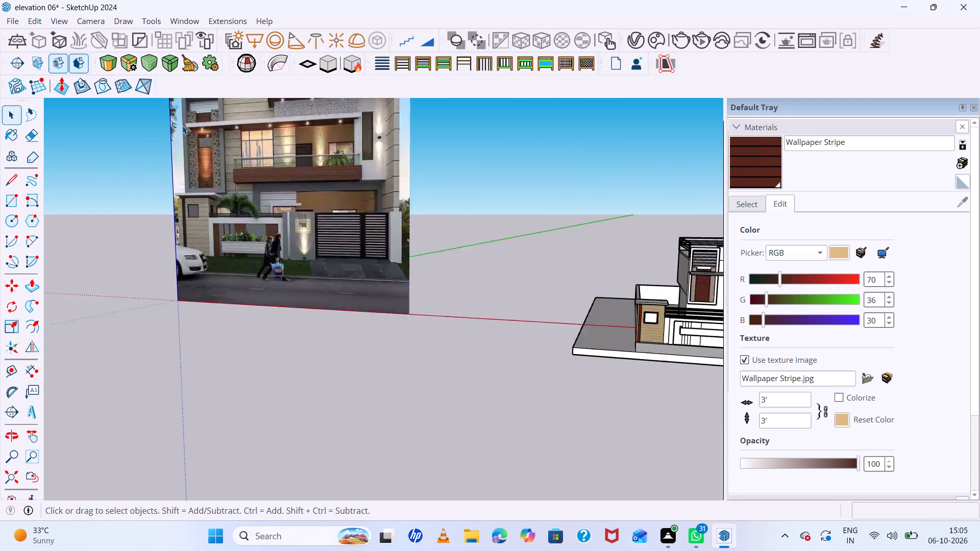
scroll(182, 126, "up", 3)
scroll(240, 158, "up", 7)
scroll(297, 179, "down", 8)
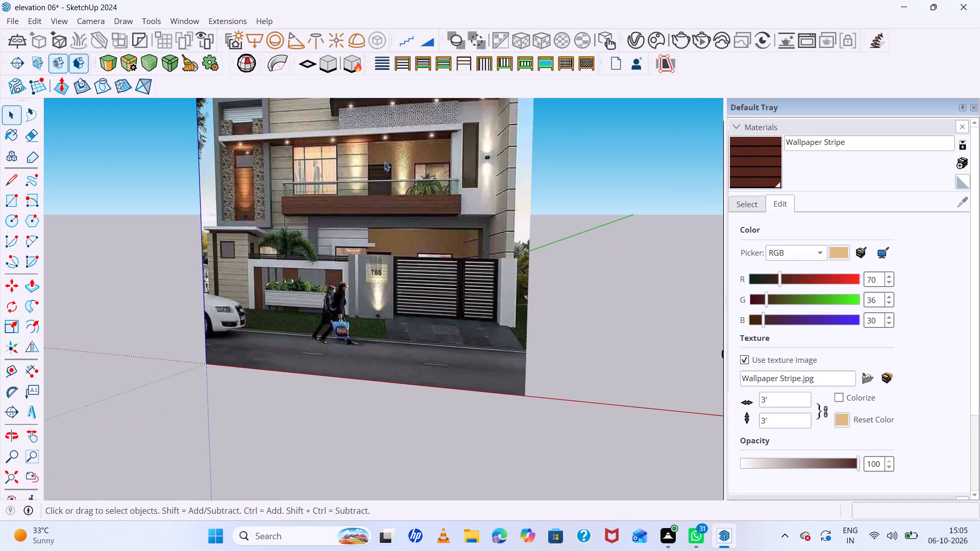
middle_click_drag(401, 126, 415, 96)
scroll(230, 133, "up", 8)
scroll(274, 172, "up", 4)
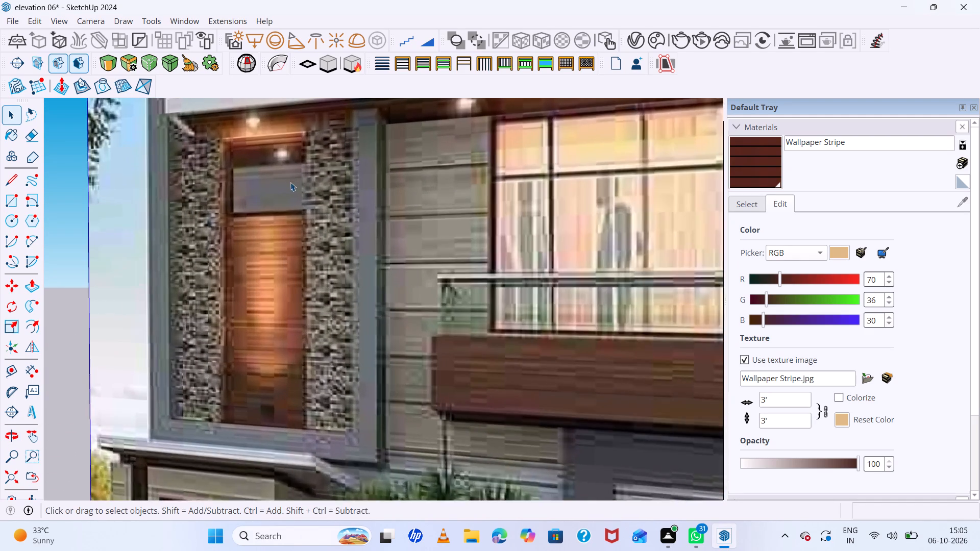
scroll(290, 182, "up", 3)
middle_click_drag(316, 198, 343, 240)
scroll(324, 231, "up", 1)
scroll(275, 189, "down", 9)
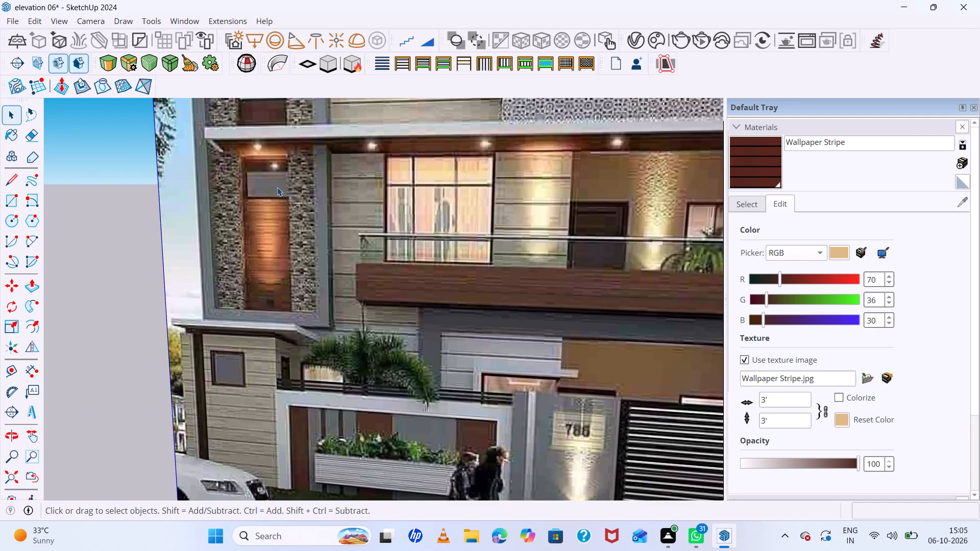
scroll(277, 187, "down", 9)
scroll(231, 181, "down", 7)
scroll(350, 155, "up", 17)
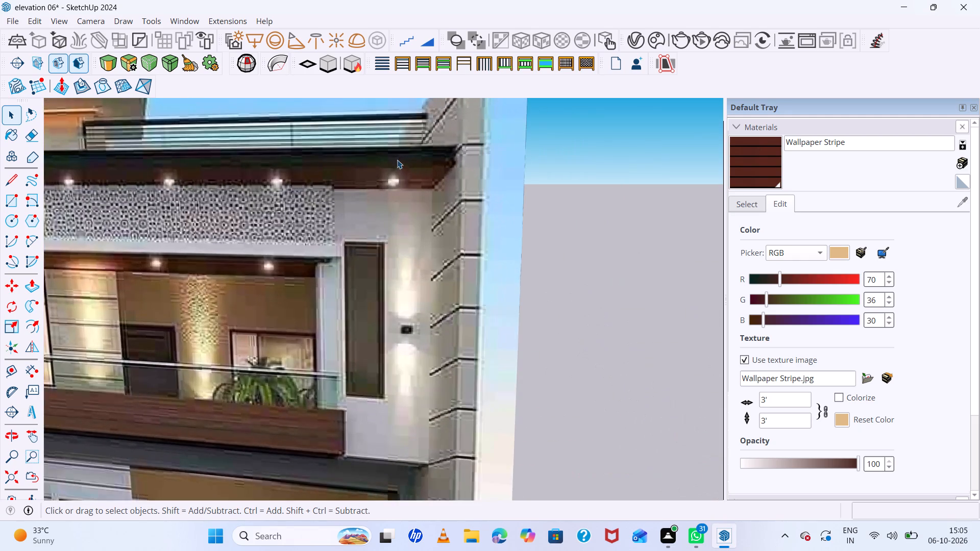
scroll(467, 183, "up", 6)
scroll(467, 184, "down", 8)
scroll(389, 176, "down", 8)
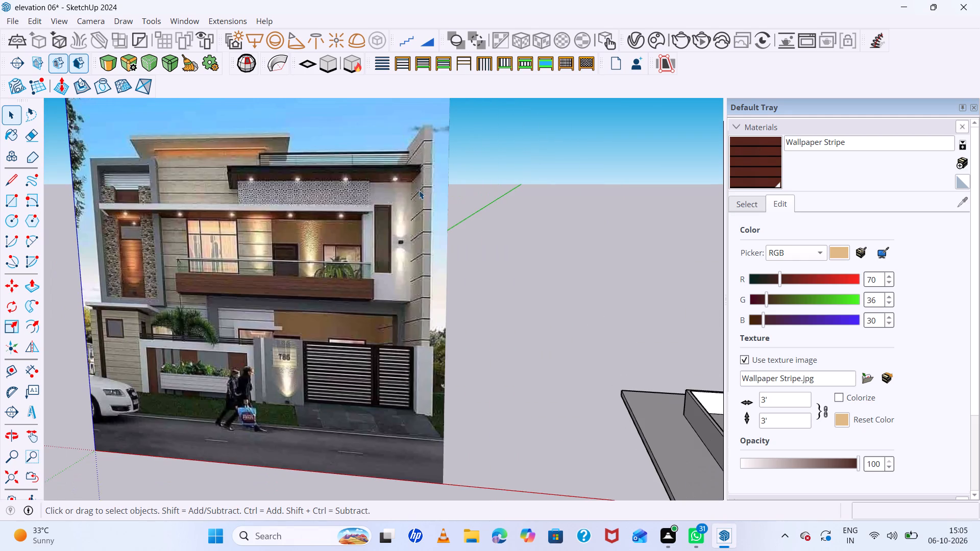
scroll(334, 193, "down", 8)
Paint the inner face of the tall end wall beside the balcony with the original tan Wallpaper Stripe material.
middle_click_drag(536, 252, 626, 261)
scroll(617, 274, "up", 8)
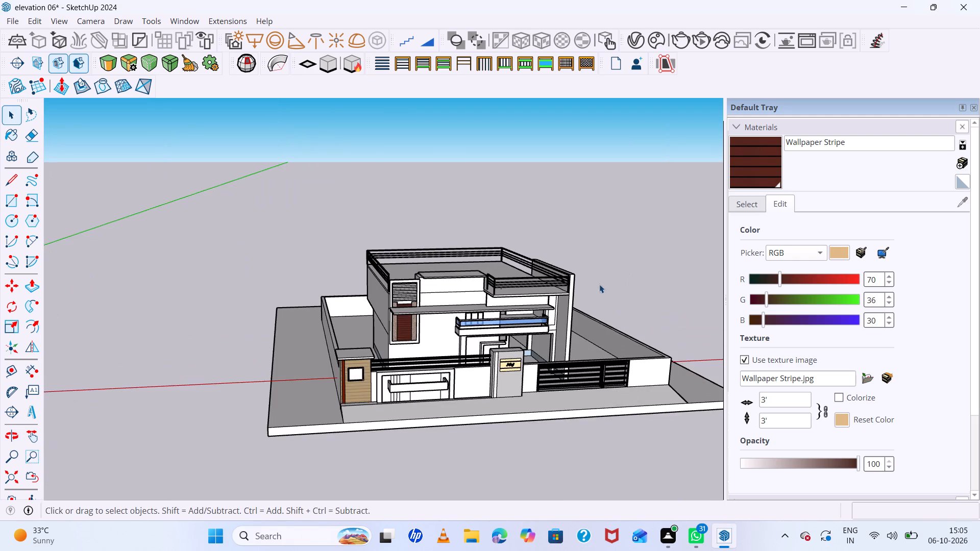
scroll(587, 294, "up", 7)
scroll(556, 328, "up", 6)
middle_click_drag(556, 328, 555, 299)
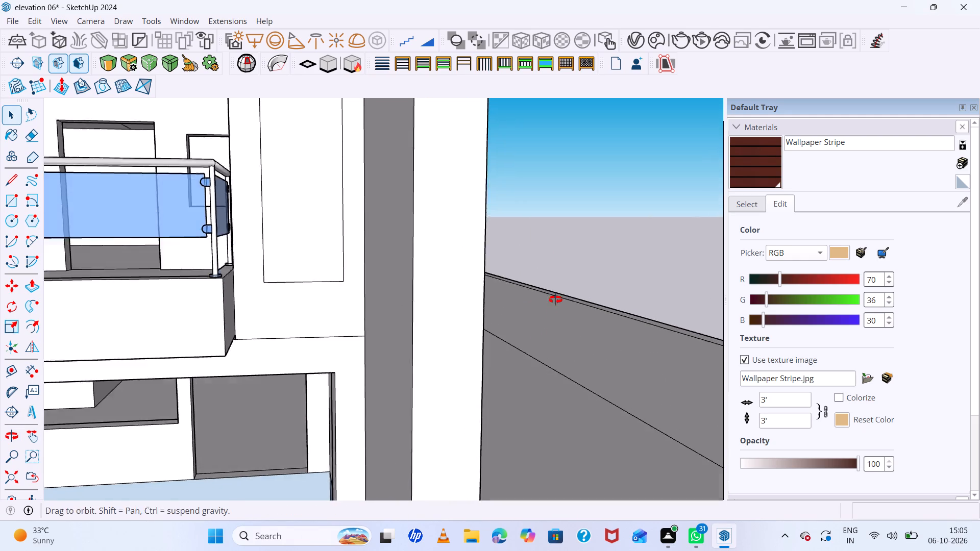
middle_click_drag(555, 299, 556, 297)
scroll(556, 297, "up", 1)
left_click(750, 203)
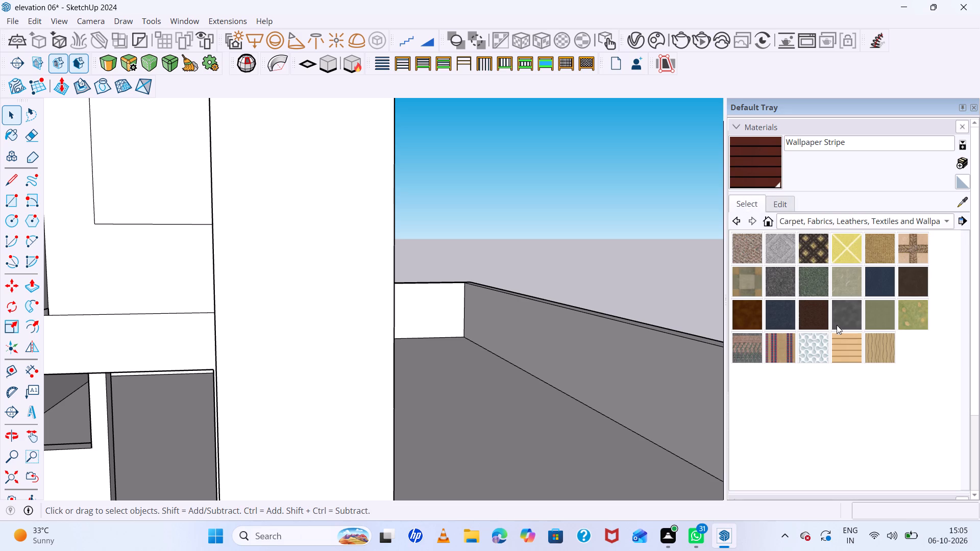
left_click(841, 343)
scroll(561, 240, "down", 13)
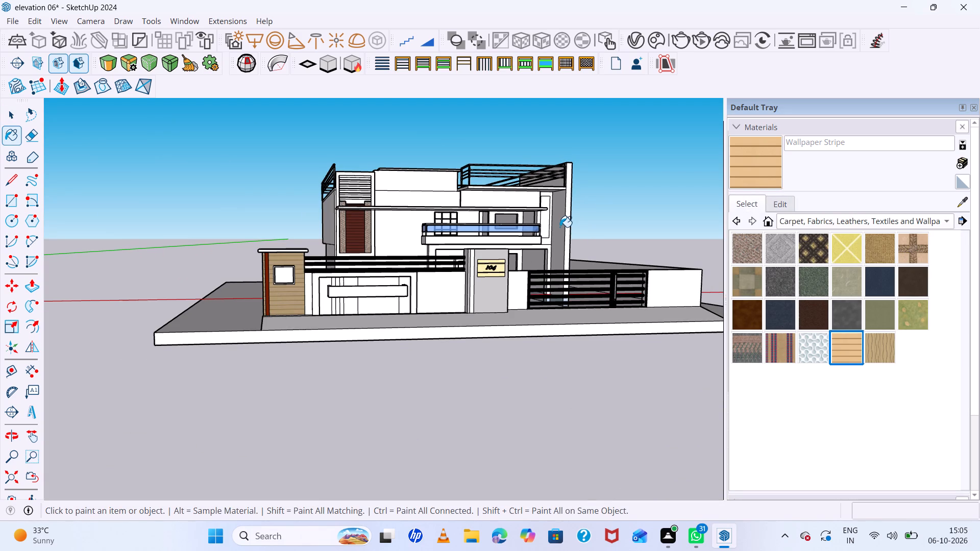
scroll(562, 219, "up", 13)
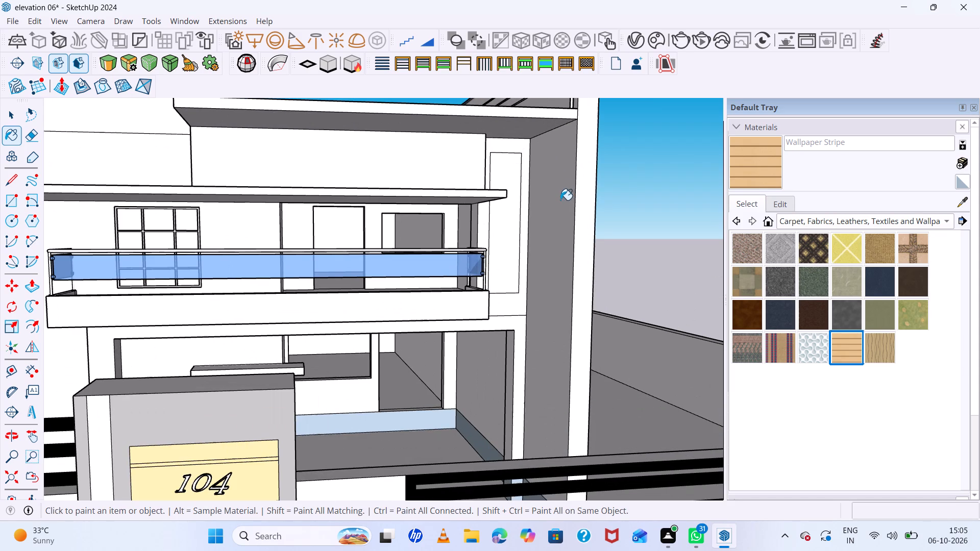
left_click(560, 200)
Set the end wall's striped texture size to 10' by 10'.
scroll(569, 200, "down", 8)
middle_click_drag(690, 232, 780, 259)
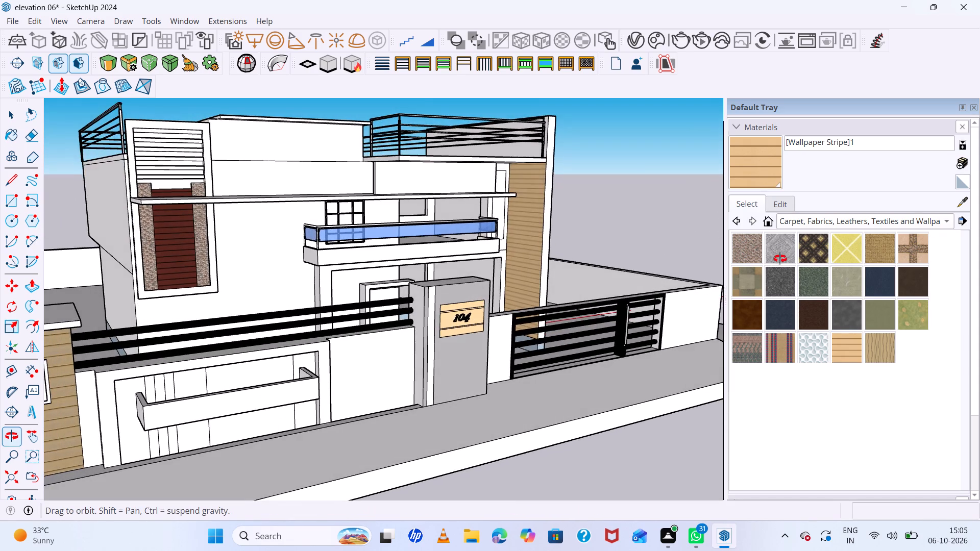
middle_click_drag(780, 259, 698, 263)
left_click(789, 207)
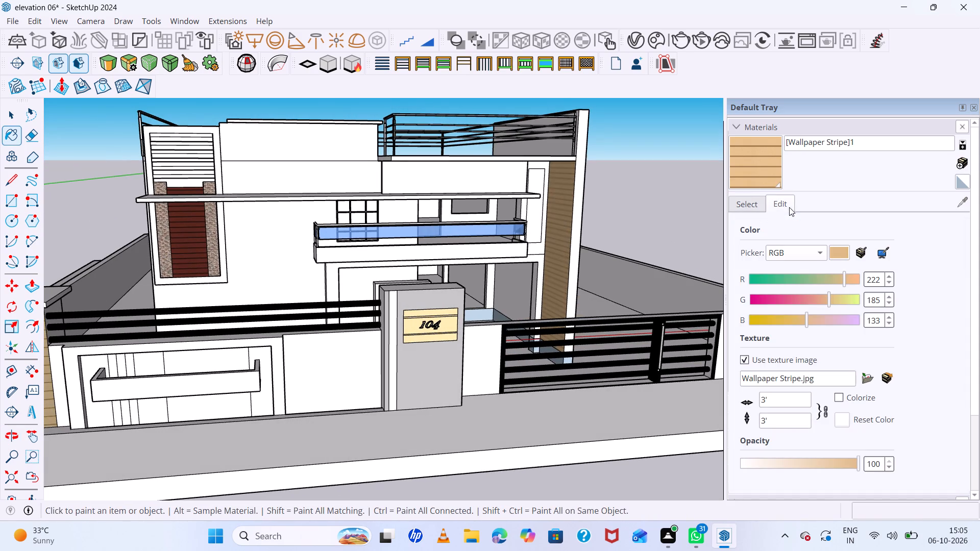
left_click(791, 410)
double_click(788, 398)
key("BackSpace")
key("BackSpace")
type("4'")
type("10")
key("BackSpace")
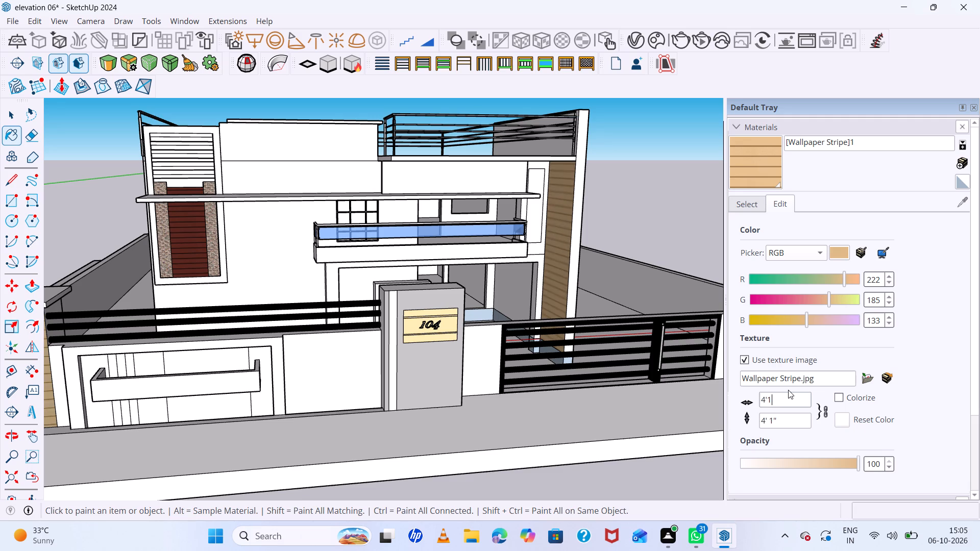
key("BackSpace")
key("BackSpace")
key("BackSpace")
type("10'")
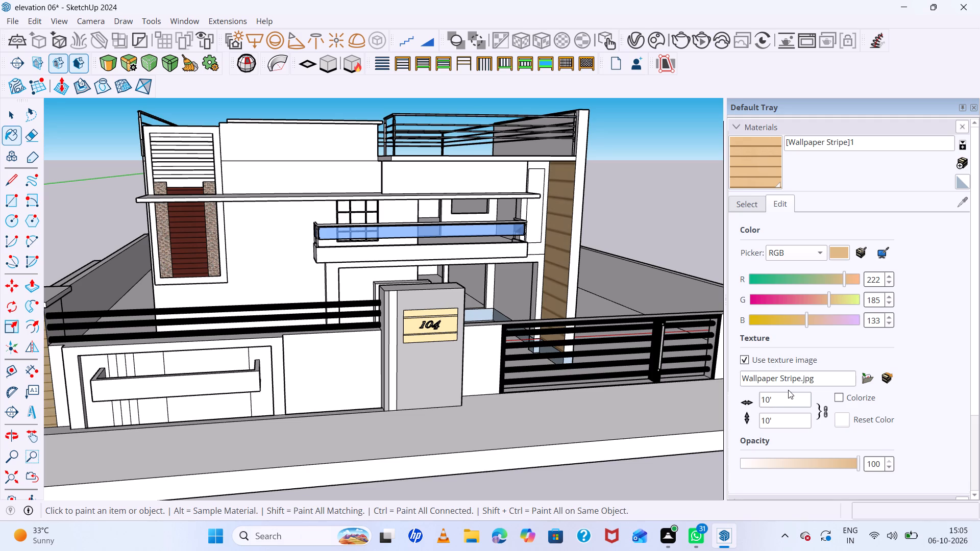
Inspect the striped texture on the tall end wall beside the balcony from several angles.
scroll(567, 229, "down", 8)
middle_click_drag(661, 262, 690, 261)
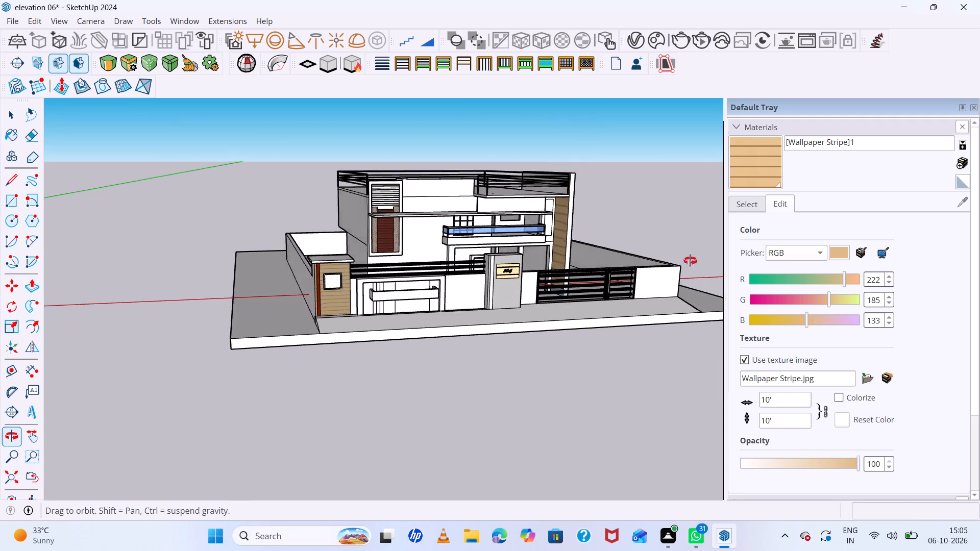
middle_click_drag(690, 261, 578, 217)
scroll(578, 216, "up", 8)
middle_click_drag(554, 282, 584, 297)
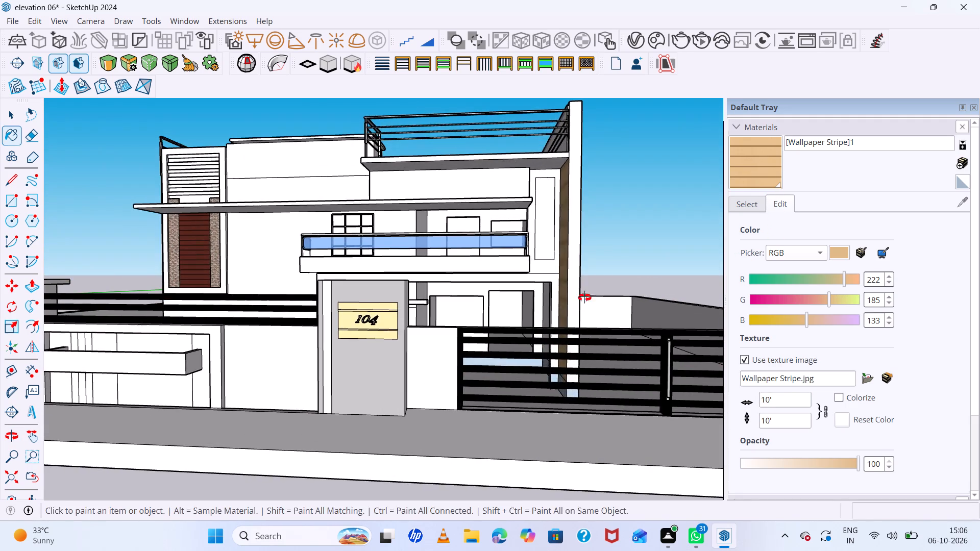
middle_click_drag(584, 297, 619, 365)
scroll(648, 218, "up", 8)
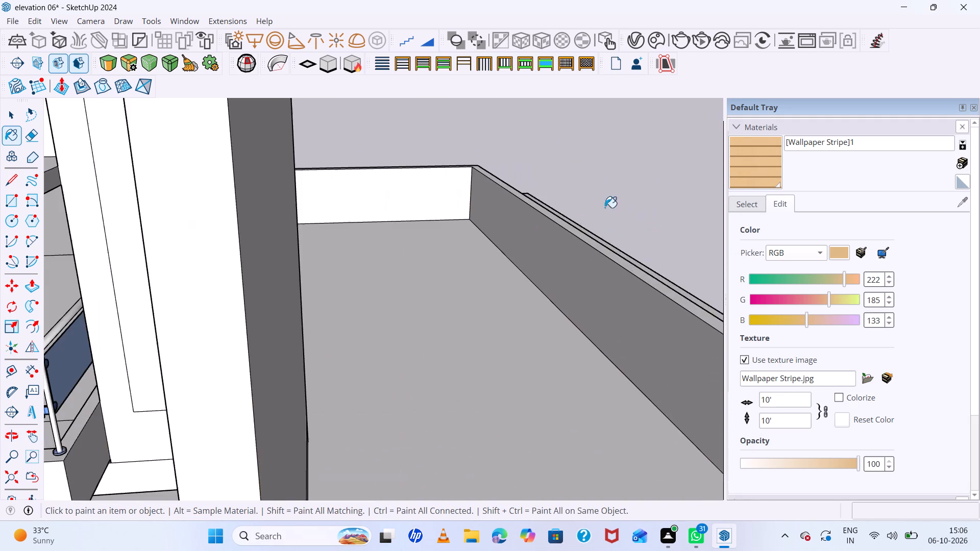
scroll(572, 220, "down", 7)
middle_click_drag(599, 255, 681, 201)
key("space")
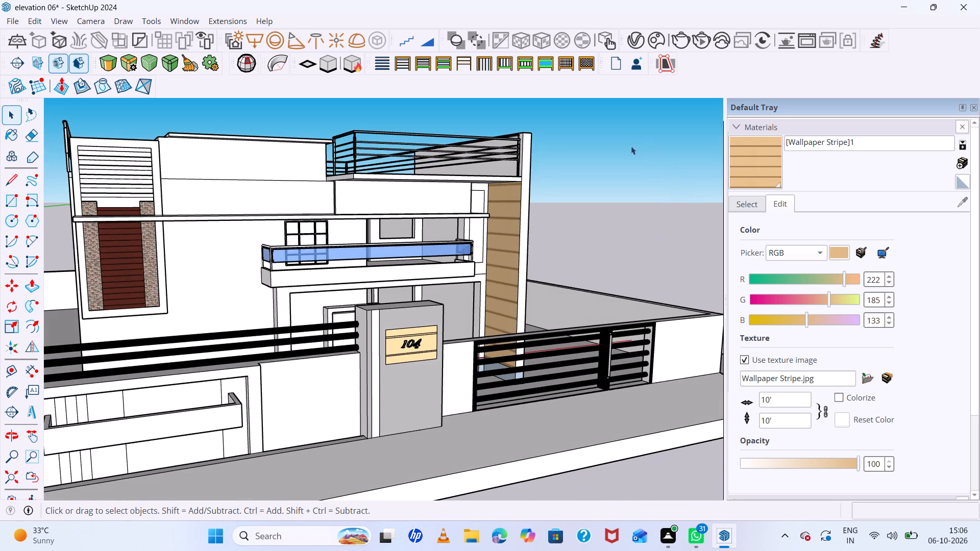
left_click(629, 146)
Compare the model's front facade with the reference photo's upper-floor wall finishes to choose the next surfaces to texture.
scroll(562, 202, "up", 6)
scroll(592, 187, "down", 13)
middle_click_drag(632, 193, 543, 201)
scroll(541, 200, "up", 6)
scroll(520, 192, "down", 5)
middle_click_drag(579, 210, 627, 205)
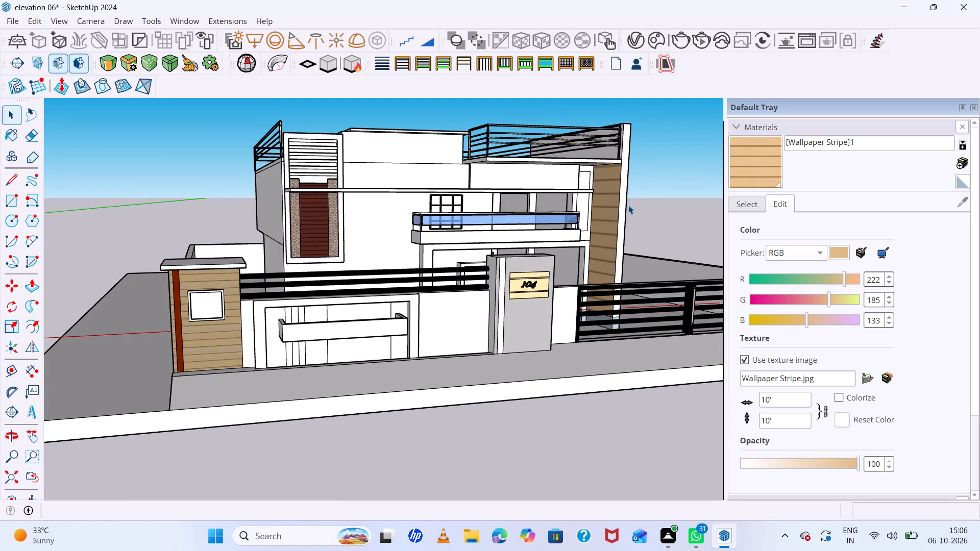
scroll(635, 195, "down", 5)
scroll(565, 183, "down", 8)
scroll(412, 180, "down", 7)
scroll(255, 117, "up", 7)
scroll(311, 167, "up", 4)
middle_click_drag(359, 192, 467, 211)
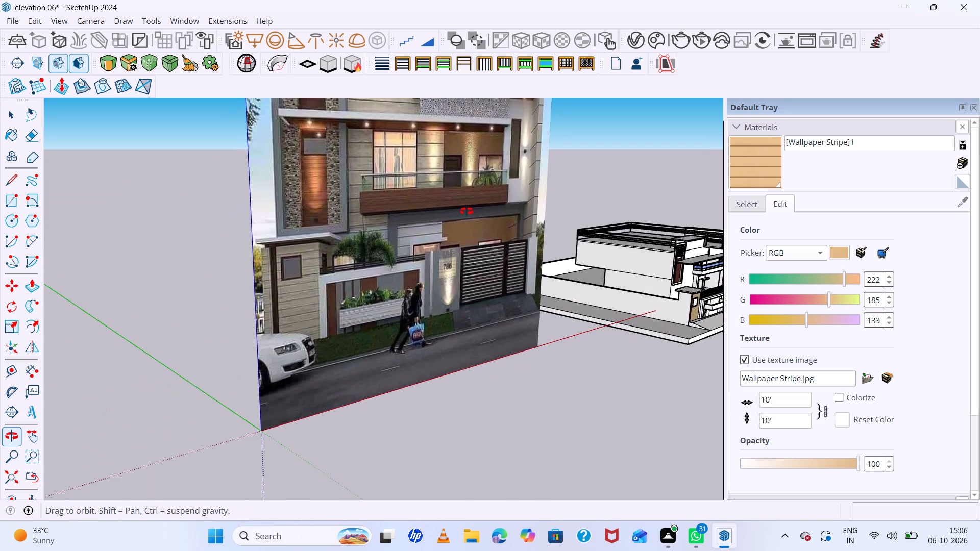
middle_click_drag(467, 211, 356, 219)
scroll(311, 191, "down", 11)
scroll(511, 213, "up", 13)
middle_click_drag(557, 243, 542, 192)
Paint the main front wall behind the balcony window and the wall band above the canopy with [Wallpaper Stripe]1.
left_click(751, 163)
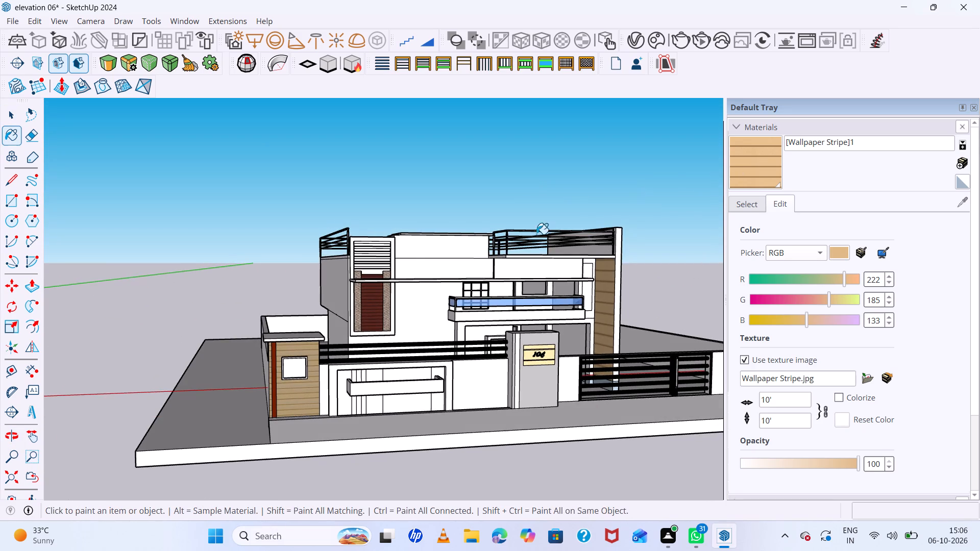
scroll(405, 266, "up", 5)
left_click(437, 266)
double_click(431, 326)
Compare the striped front wall with the upper floor in the reference photo.
scroll(424, 306, "down", 5)
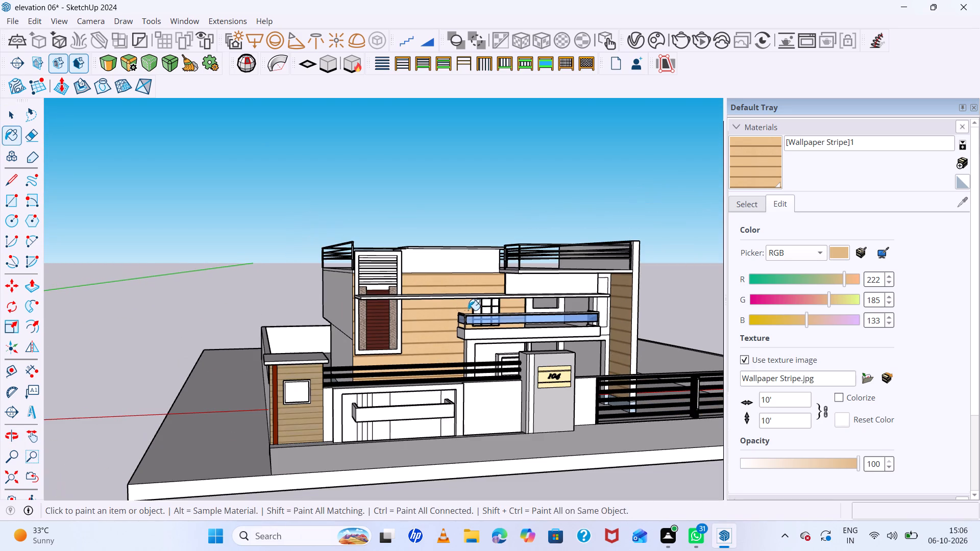
scroll(590, 305, "up", 7)
scroll(636, 328, "up", 1)
middle_click(636, 328)
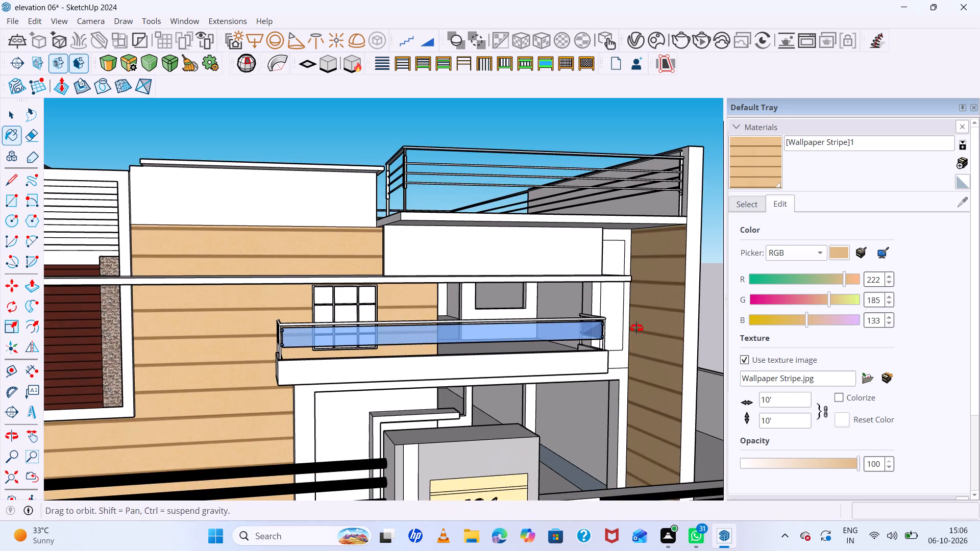
scroll(640, 308, "down", 19)
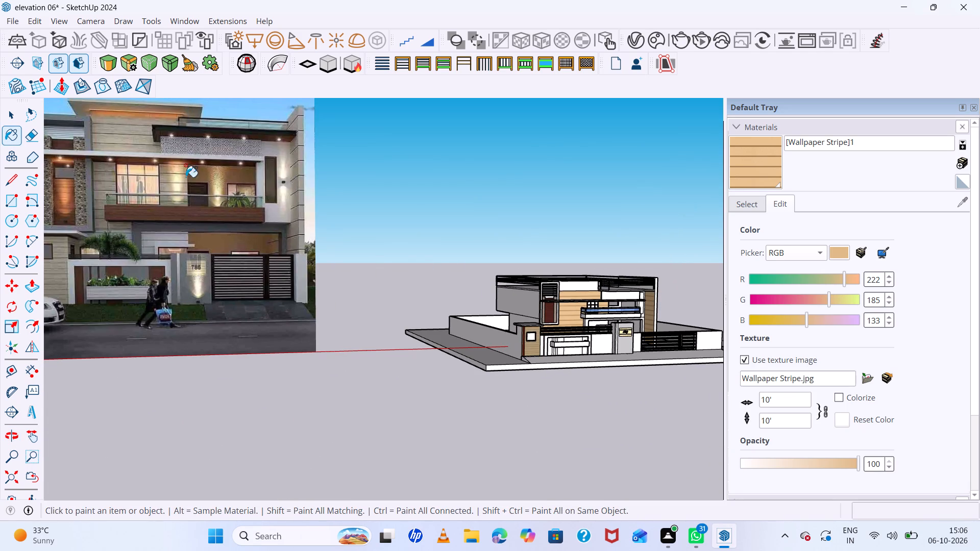
scroll(140, 191, "down", 6)
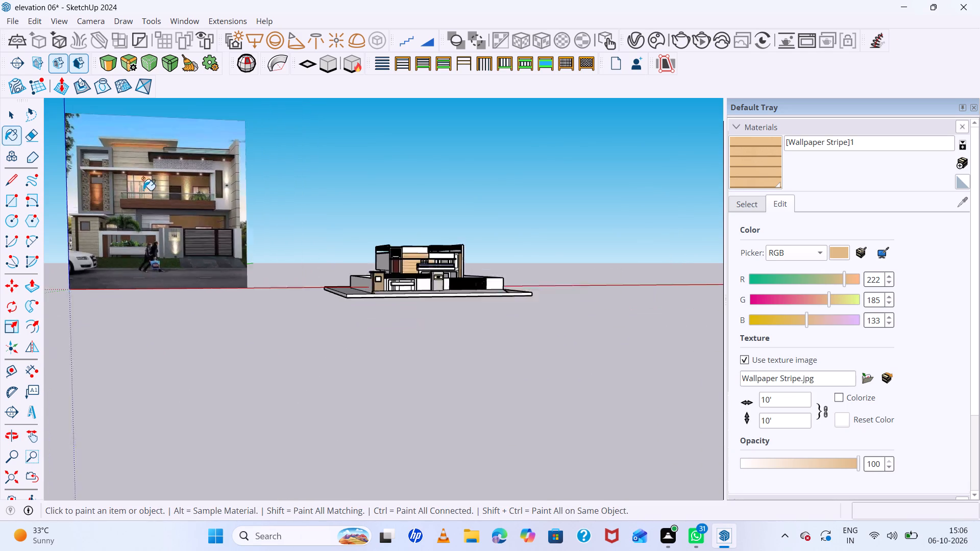
scroll(143, 190, "down", 1)
scroll(144, 138, "up", 6)
scroll(585, 306, "up", 8)
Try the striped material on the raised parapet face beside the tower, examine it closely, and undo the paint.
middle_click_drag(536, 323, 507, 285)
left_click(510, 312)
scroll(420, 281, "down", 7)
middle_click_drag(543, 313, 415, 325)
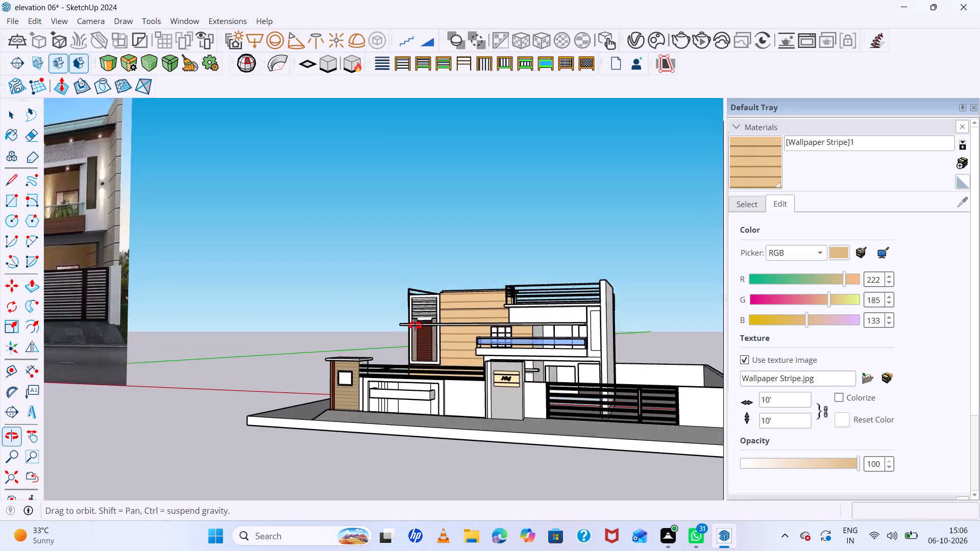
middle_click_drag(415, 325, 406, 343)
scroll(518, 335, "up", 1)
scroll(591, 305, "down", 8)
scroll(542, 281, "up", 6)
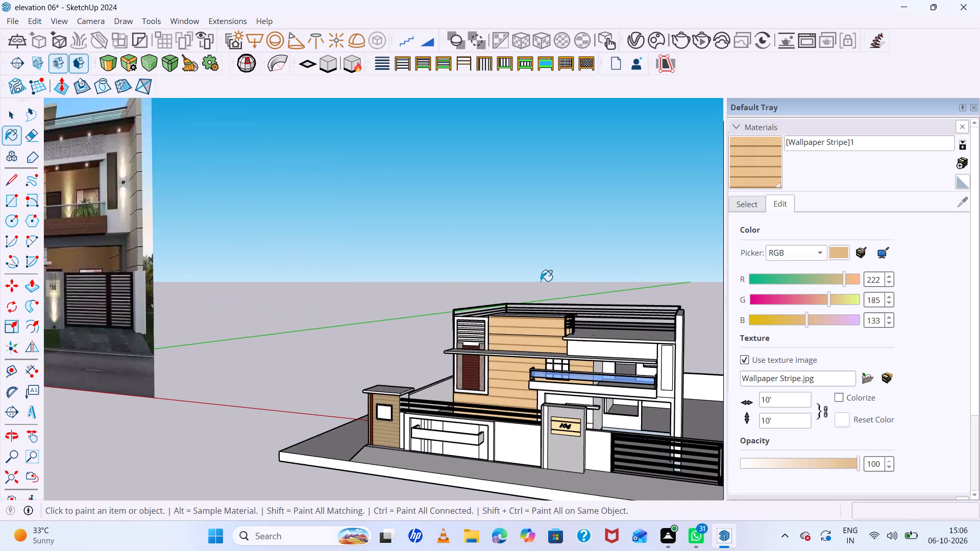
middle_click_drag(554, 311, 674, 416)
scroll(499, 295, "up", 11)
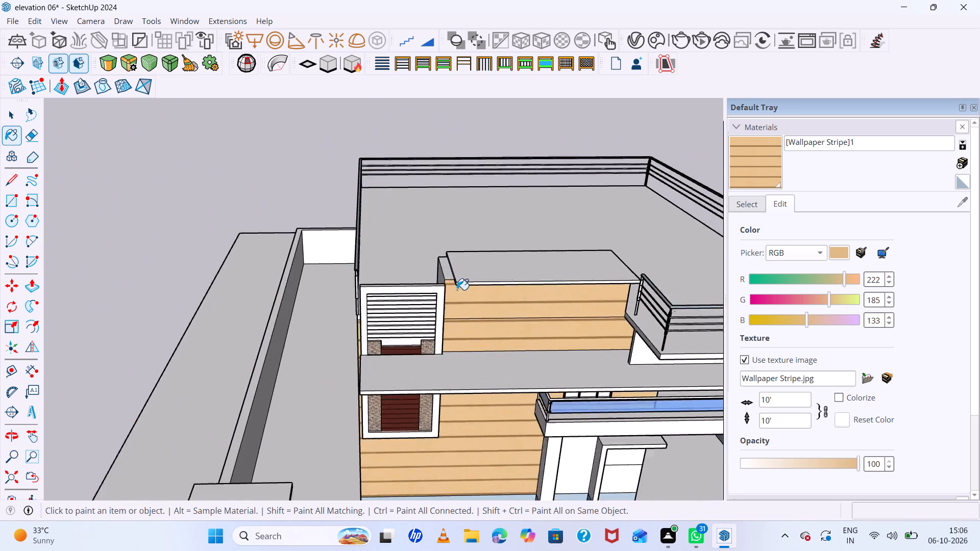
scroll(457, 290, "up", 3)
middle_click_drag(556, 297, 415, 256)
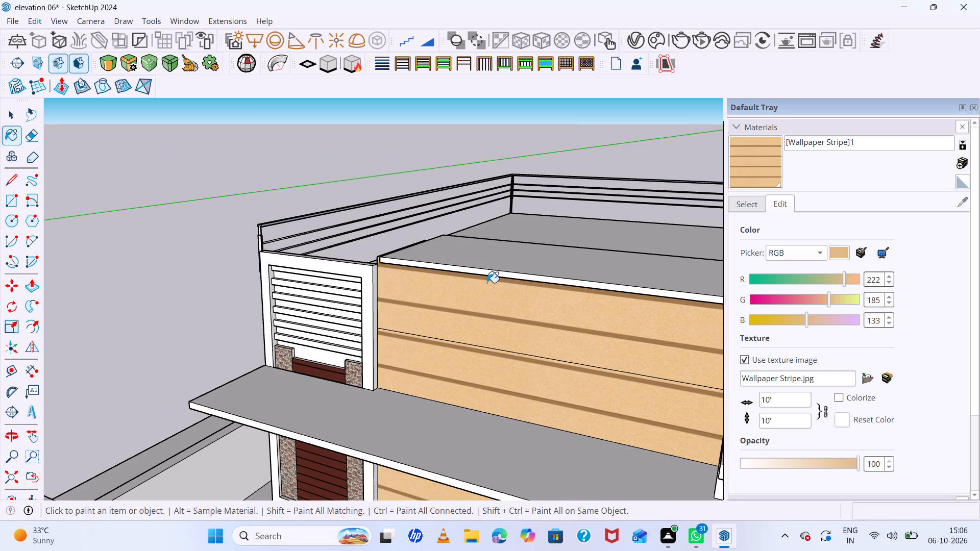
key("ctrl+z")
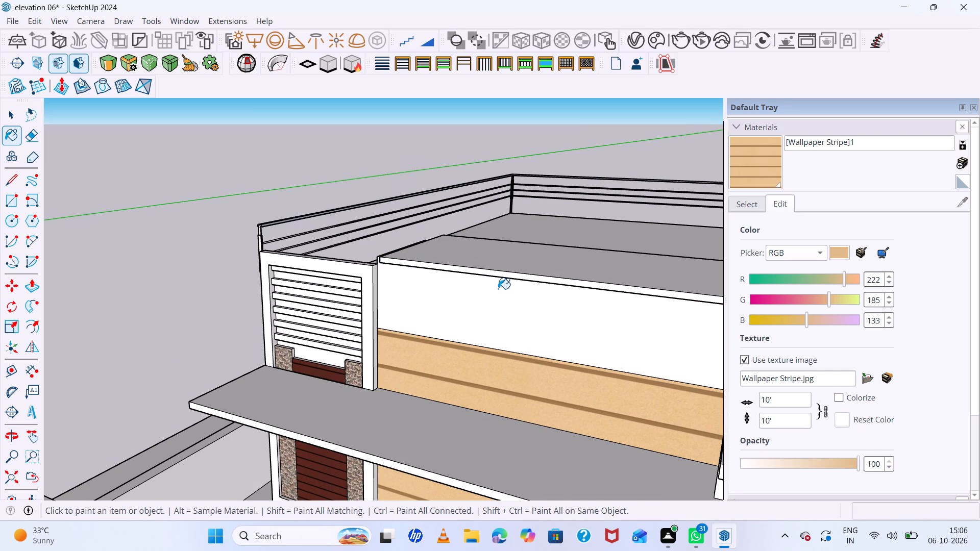
Check the reference photo and paint the raised parapet face beside the tower with [Wallpaper Stripe]1.
scroll(495, 287, "down", 5)
middle_click_drag(519, 293, 702, 409)
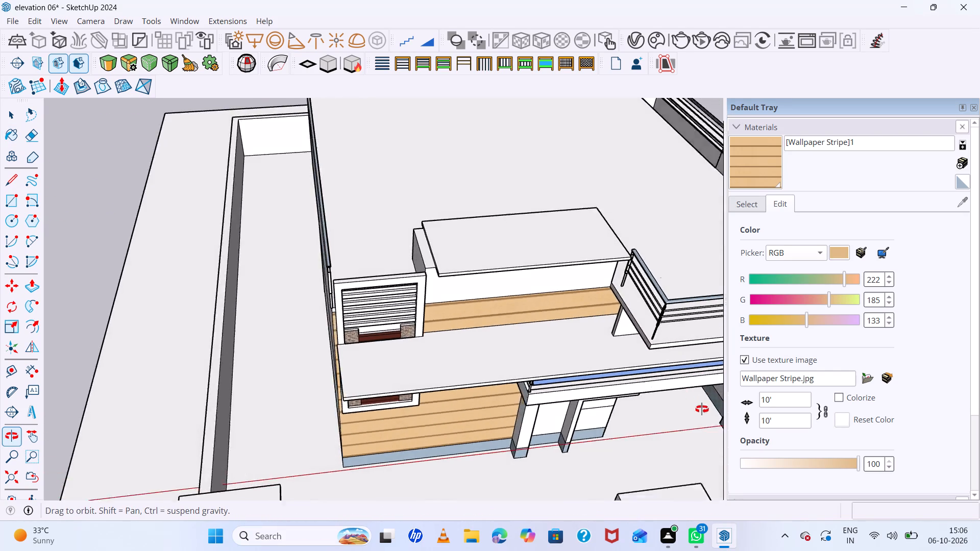
middle_click_drag(702, 409, 421, 323)
scroll(505, 303, "down", 7)
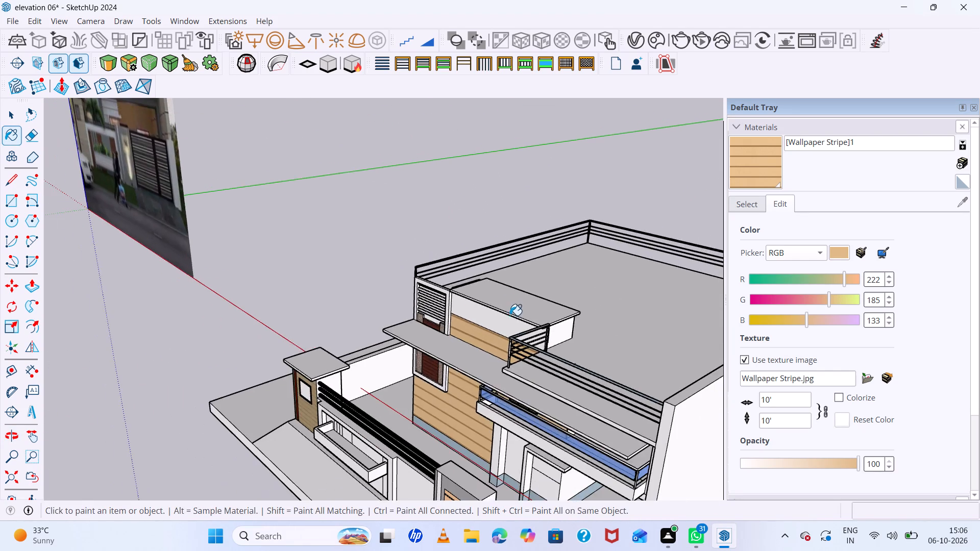
scroll(520, 316, "down", 7)
scroll(348, 253, "down", 7)
scroll(242, 153, "up", 6)
scroll(308, 148, "up", 5)
middle_click_drag(421, 206, 443, 236)
scroll(394, 160, "down", 7)
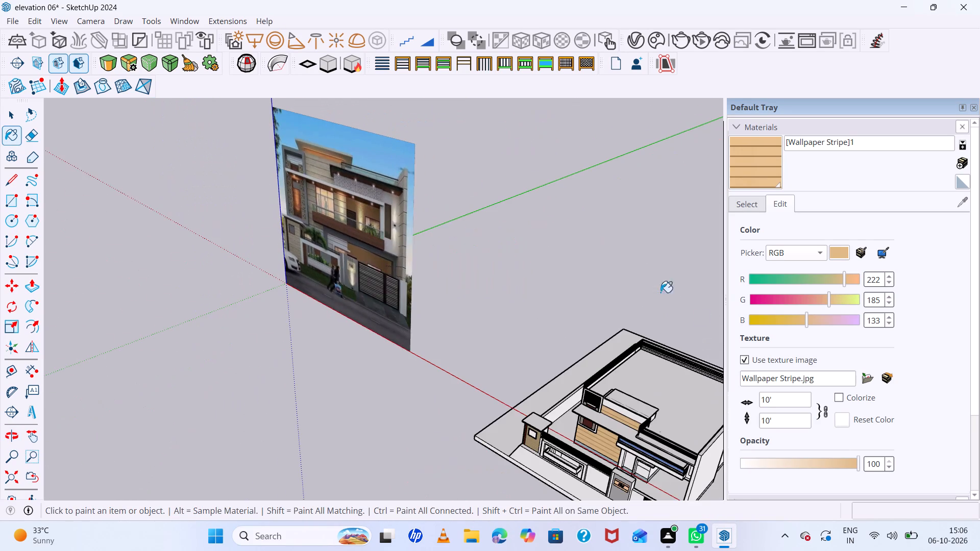
scroll(632, 424, "up", 12)
middle_click_drag(635, 418, 699, 344)
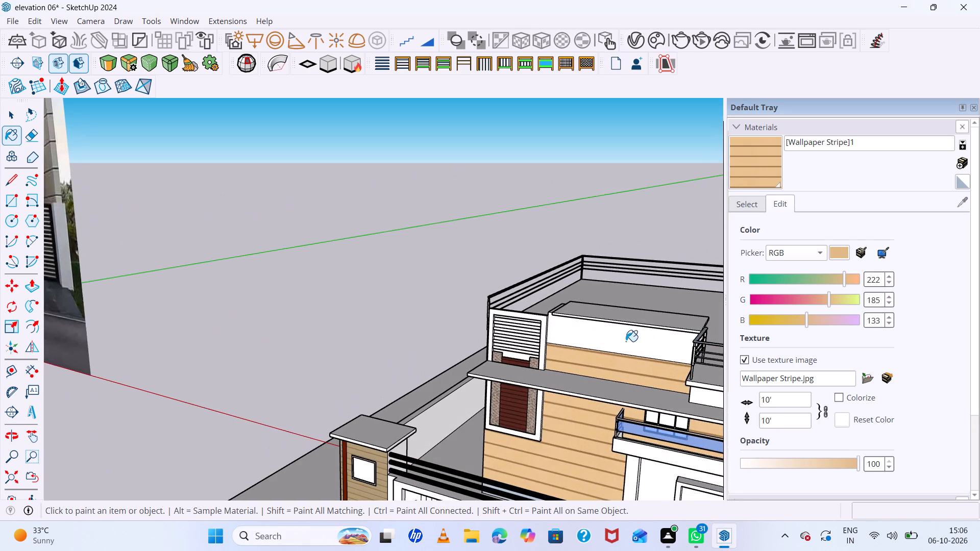
left_click(626, 341)
Push/Pull the tower-side edge of the thin slab above the striped parapet outward to extend its overhang.
scroll(568, 305, "down", 6)
middle_click_drag(573, 310, 747, 347)
key("space")
scroll(477, 280, "up", 4)
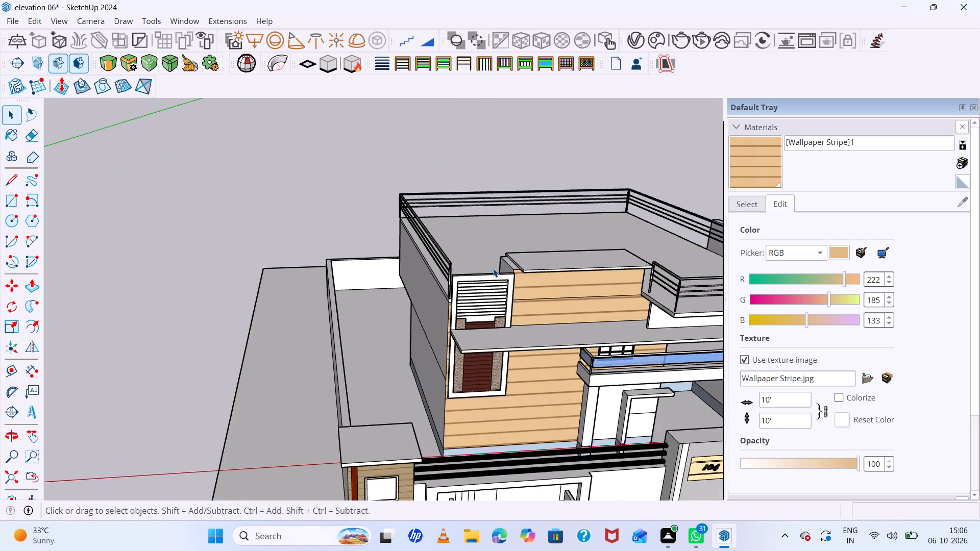
scroll(493, 268, "up", 17)
left_click(519, 291)
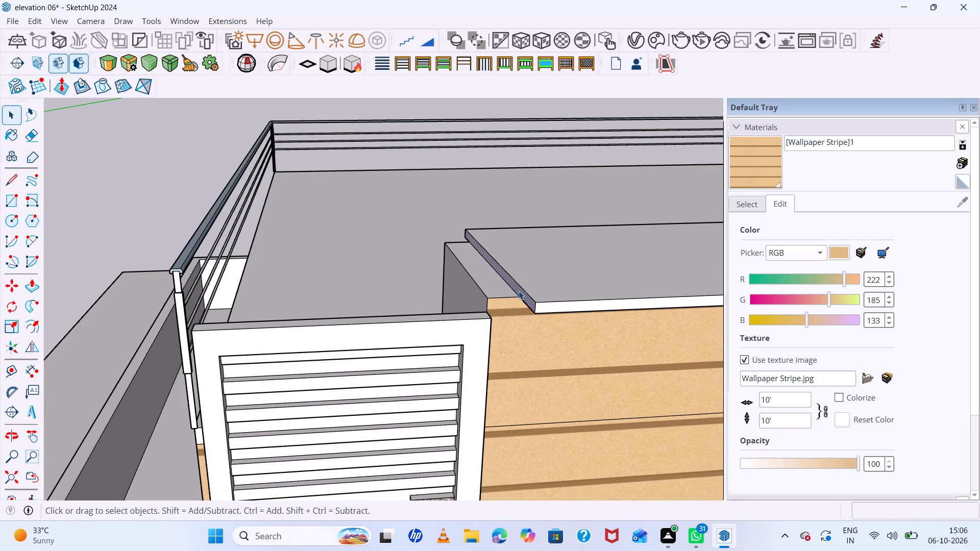
key("p")
double_click(525, 289)
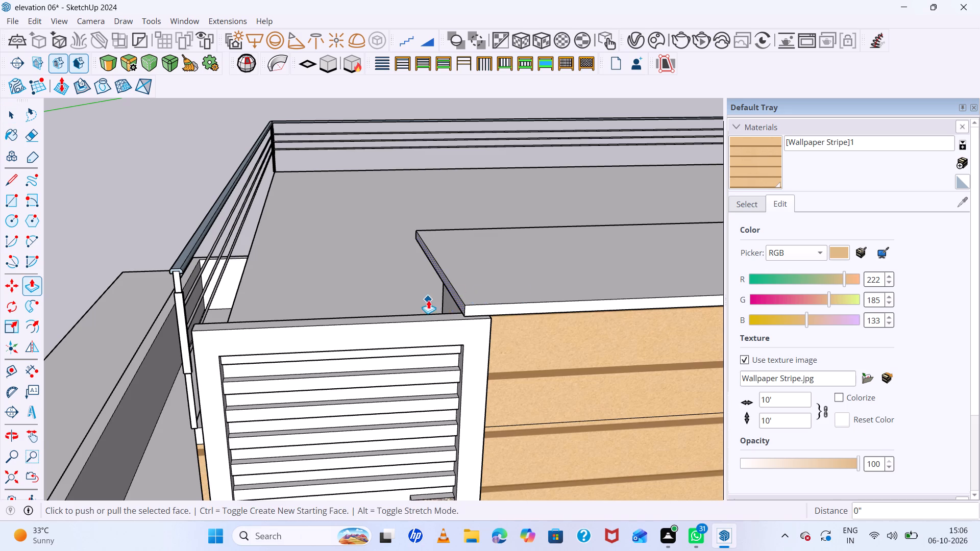
Push/Pull the slab's opposite edge, beside the terrace railing, outward by about 5 inches past the parapet wall.
scroll(428, 299, "down", 5)
middle_click_drag(520, 290, 422, 177)
scroll(401, 175, "down", 6)
scroll(530, 201, "up", 6)
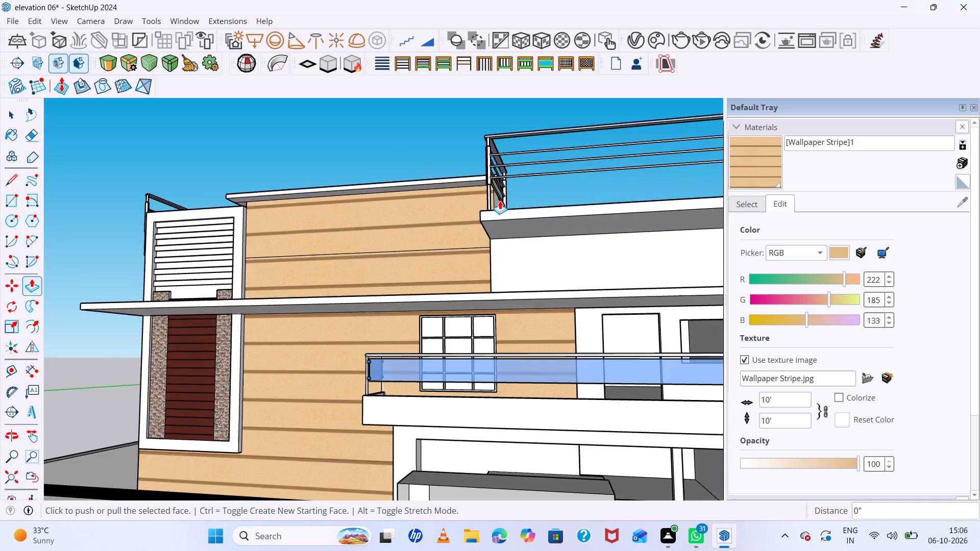
middle_click_drag(497, 204, 335, 386)
scroll(474, 290, "up", 2)
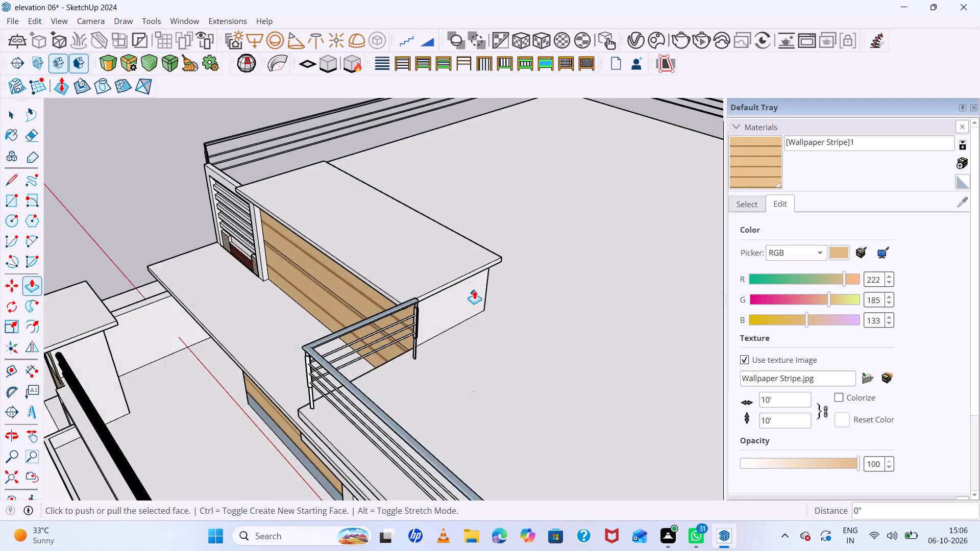
scroll(474, 290, "up", 4)
scroll(421, 279, "up", 5)
key("space")
left_click(419, 287)
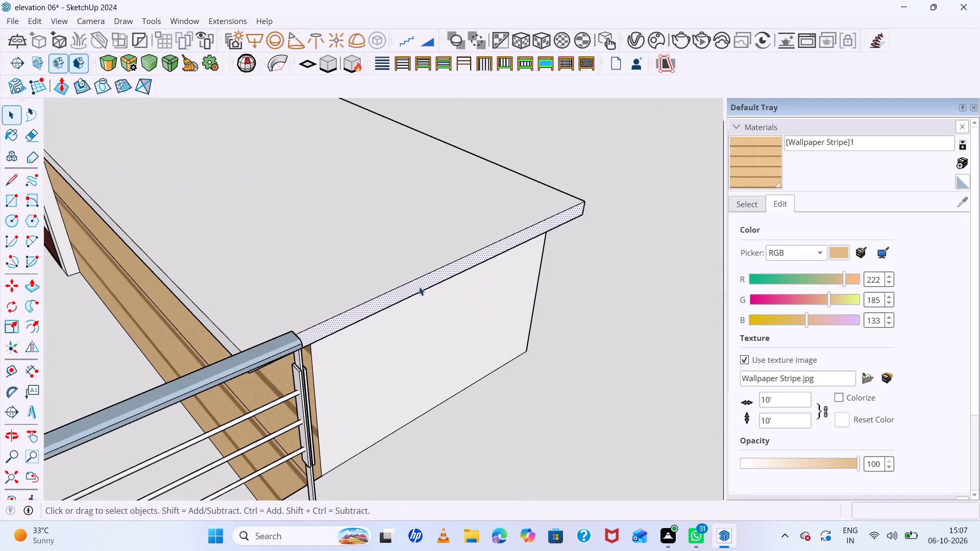
key("p")
left_click(419, 286)
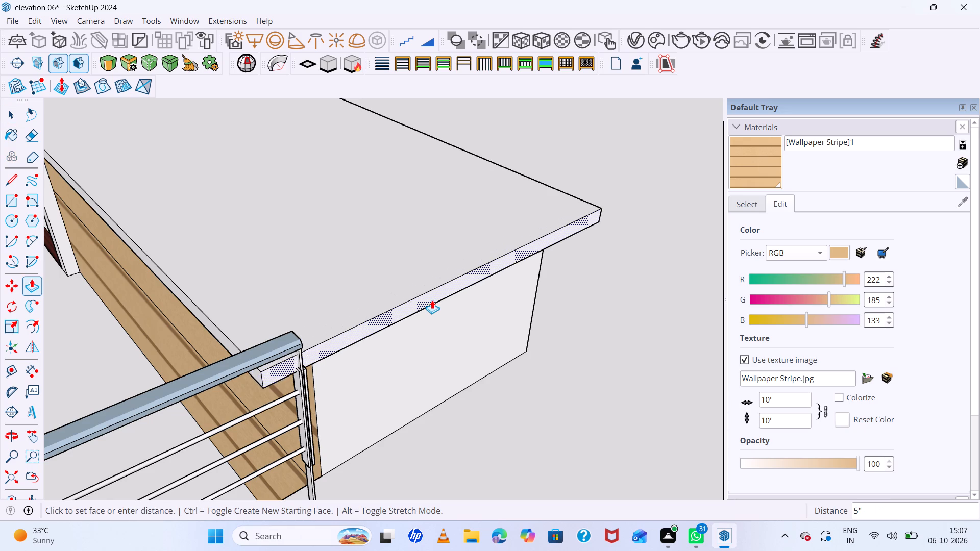
double_click(432, 300)
Inspect the extended parapet slab and the striped facade from the front.
scroll(456, 273, "down", 14)
middle_click_drag(460, 287, 731, 163)
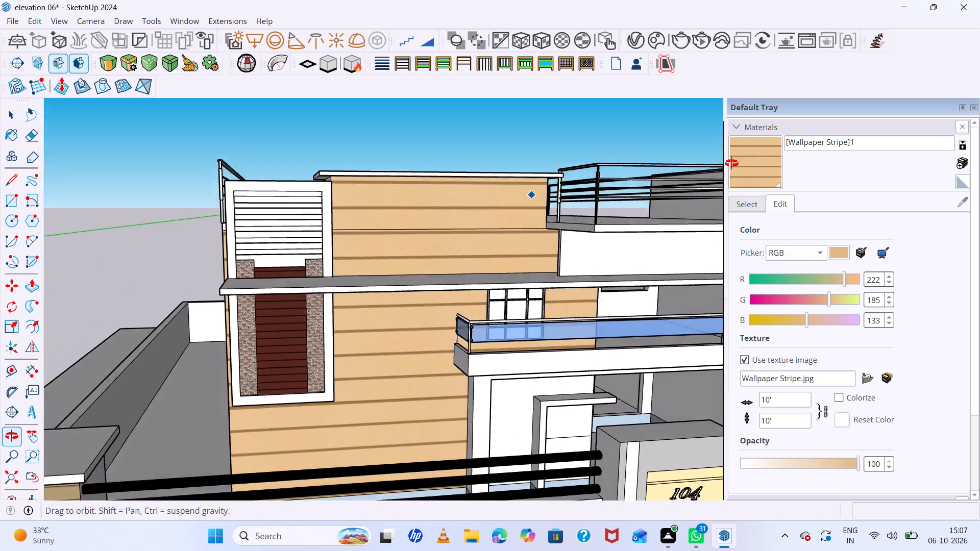
middle_click_drag(731, 163, 683, 115)
scroll(337, 131, "down", 7)
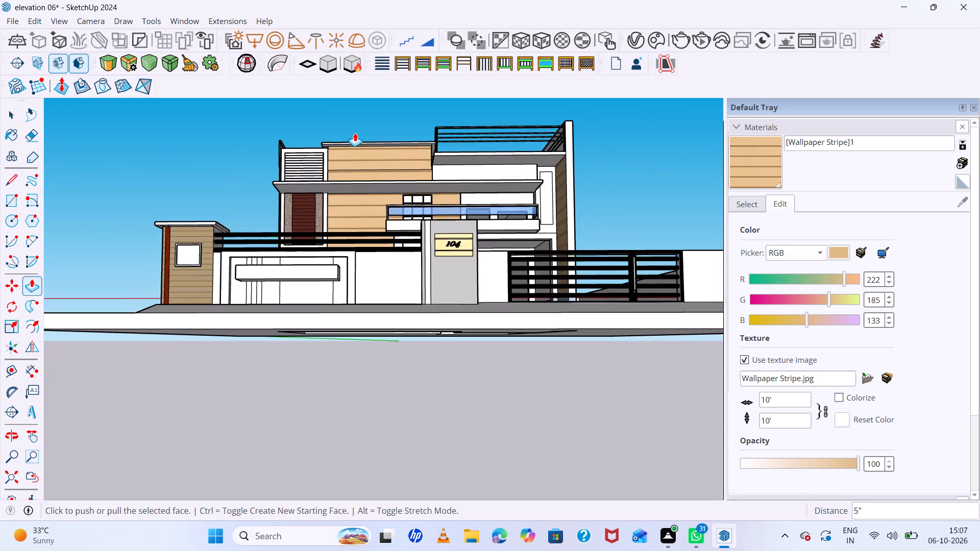
scroll(355, 133, "down", 4)
middle_click_drag(378, 178, 378, 253)
scroll(505, 171, "up", 6)
middle_click_drag(572, 196, 603, 182)
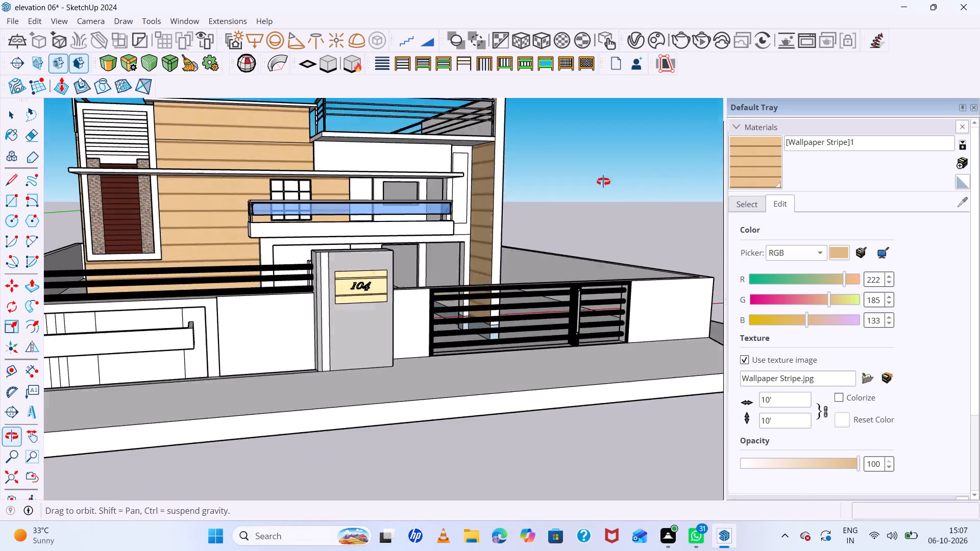
middle_click_drag(603, 182, 562, 187)
key("space")
left_click(595, 149)
Examine the reference photo's upper floor, balcony and canopy finishes against the corresponding untextured surfaces of the model.
scroll(667, 196, "down", 12)
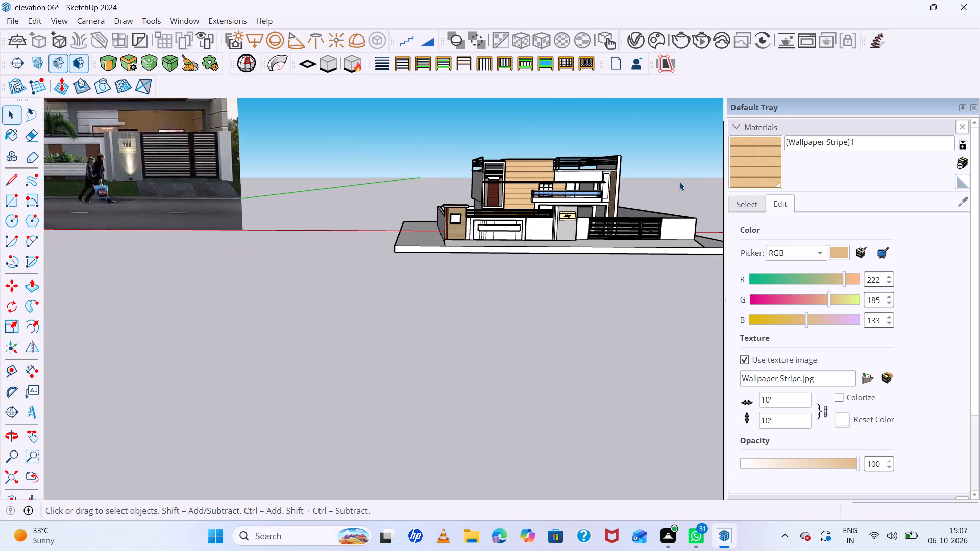
scroll(680, 181, "down", 13)
scroll(520, 110, "up", 6)
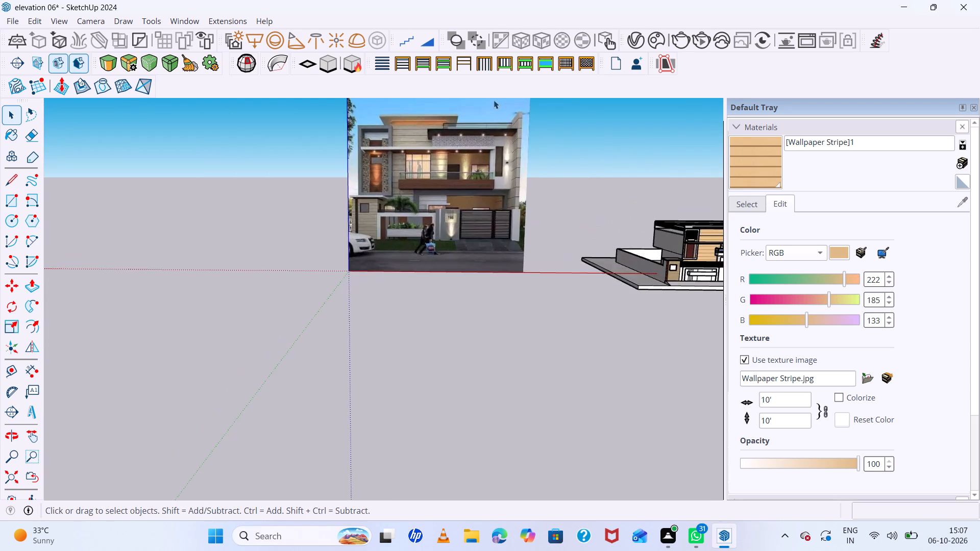
scroll(430, 123, "up", 11)
middle_click_drag(492, 172, 367, 188)
scroll(360, 183, "up", 1)
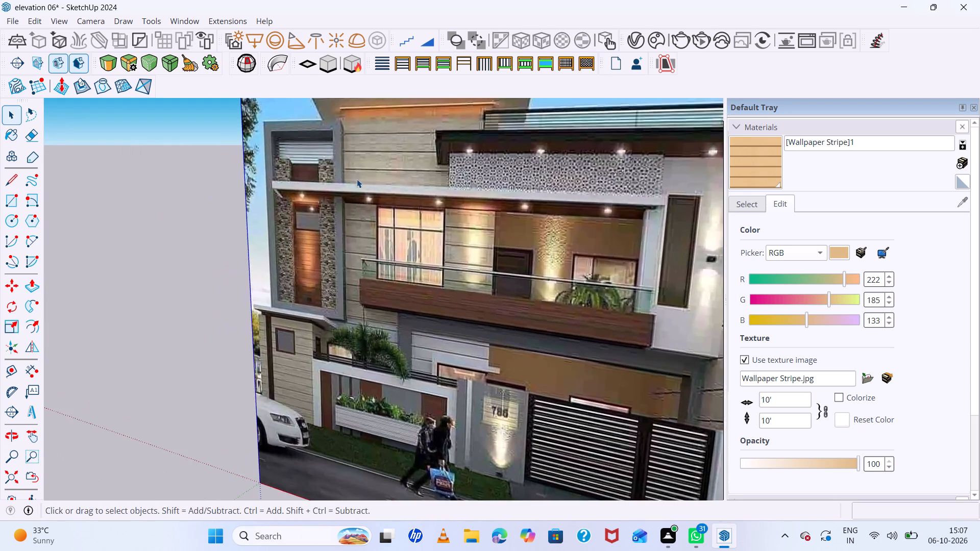
scroll(356, 164, "down", 14)
scroll(291, 126, "down", 6)
scroll(549, 191, "up", 6)
scroll(479, 225, "up", 3)
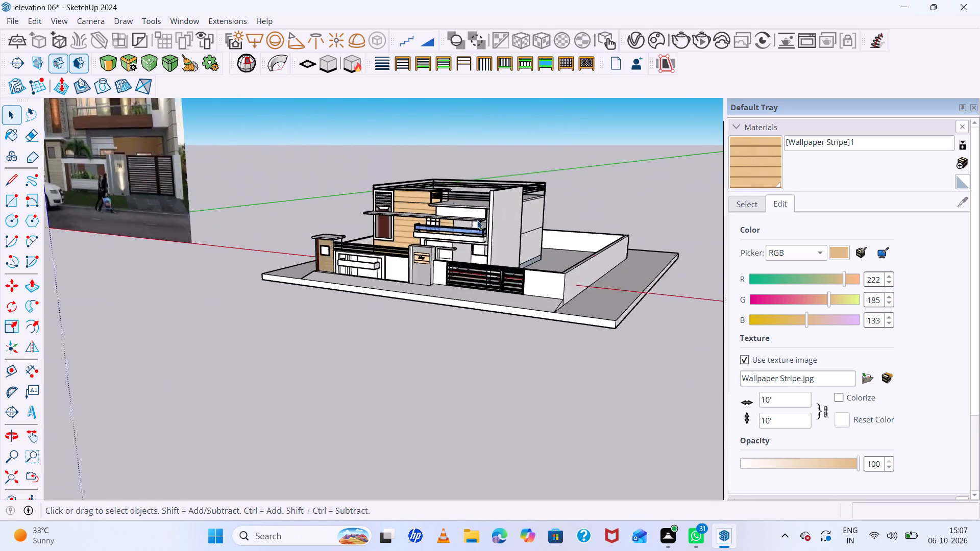
scroll(477, 220, "up", 16)
middle_click_drag(546, 236, 742, 185)
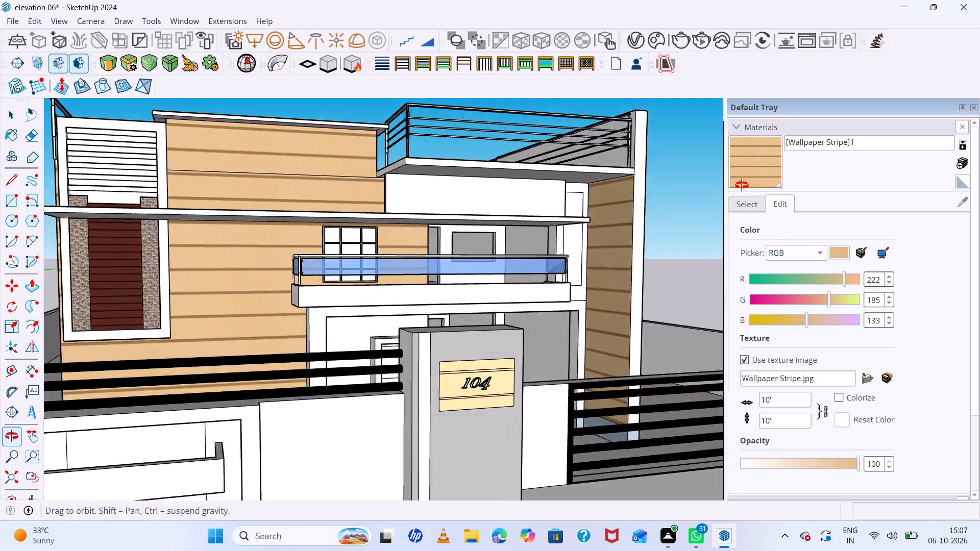
Examine the front facade, upper balcony, boundary wall and gate of the house model from several angles.
middle_click_drag(742, 185, 628, 208)
scroll(535, 207, "down", 13)
scroll(495, 239, "up", 6)
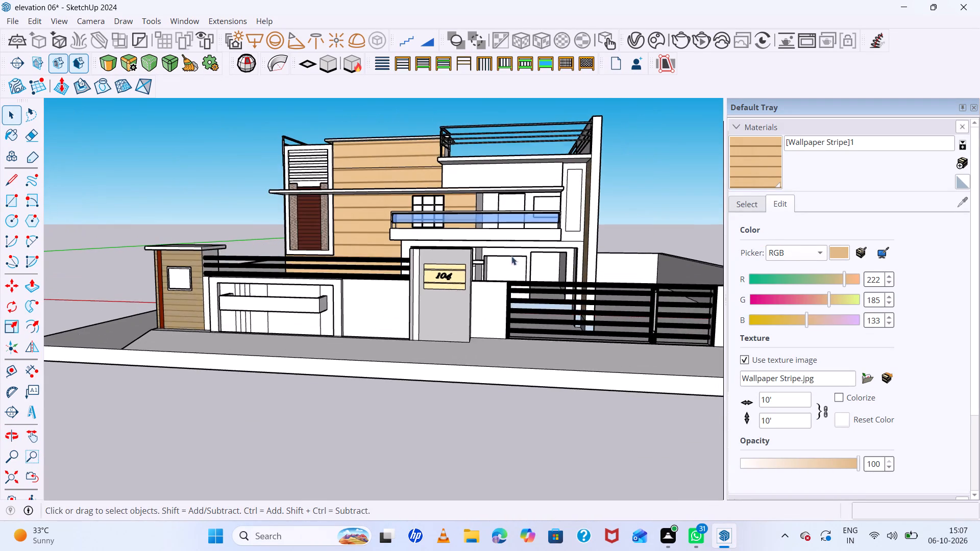
middle_click_drag(555, 278, 649, 294)
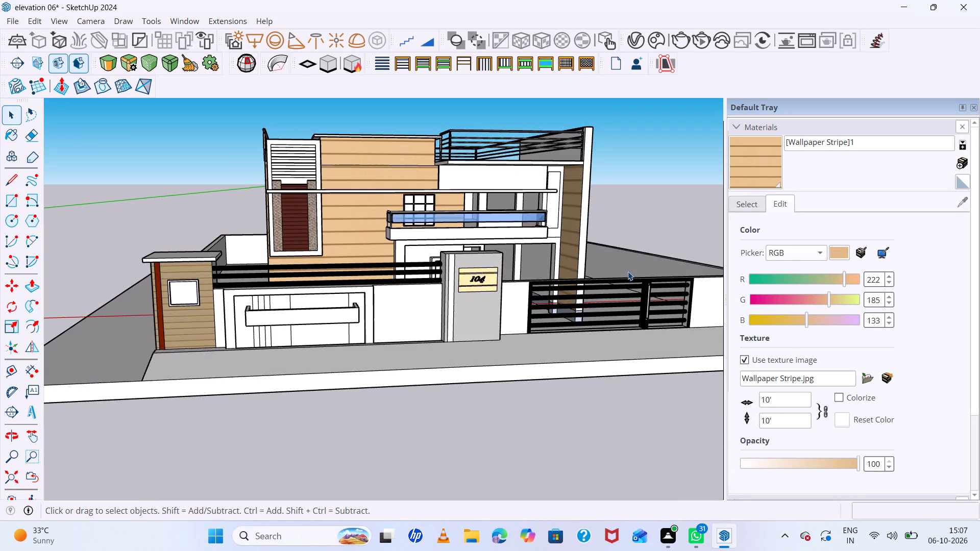
scroll(511, 201, "up", 5)
scroll(526, 199, "down", 4)
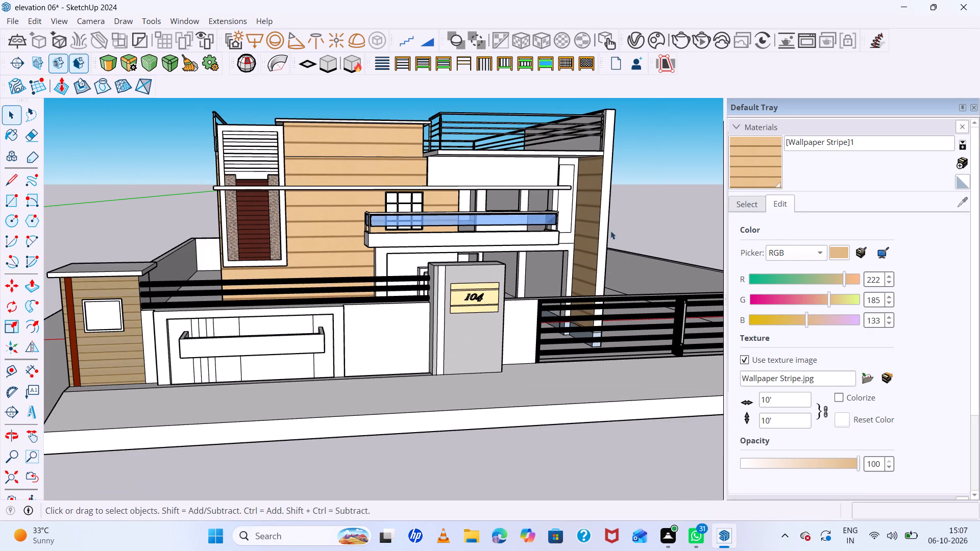
scroll(354, 281, "down", 5)
middle_click_drag(510, 255, 612, 246)
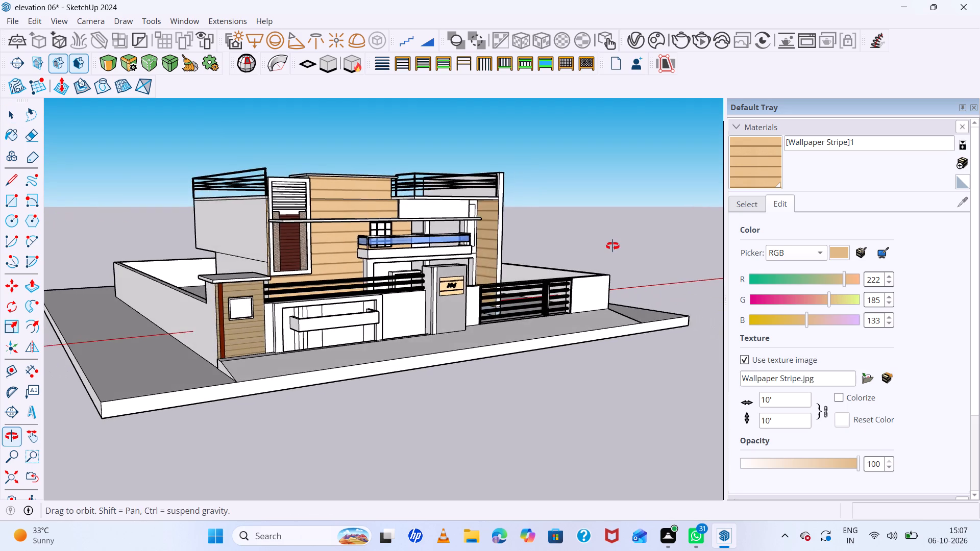
middle_click_drag(612, 246, 478, 257)
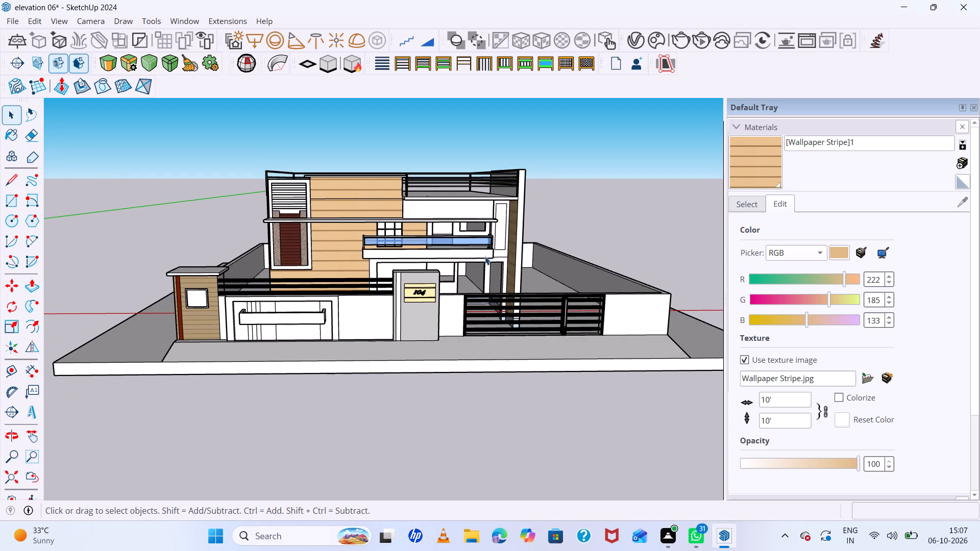
scroll(485, 255, "down", 6)
scroll(485, 255, "up", 6)
middle_click_drag(485, 255, 579, 195)
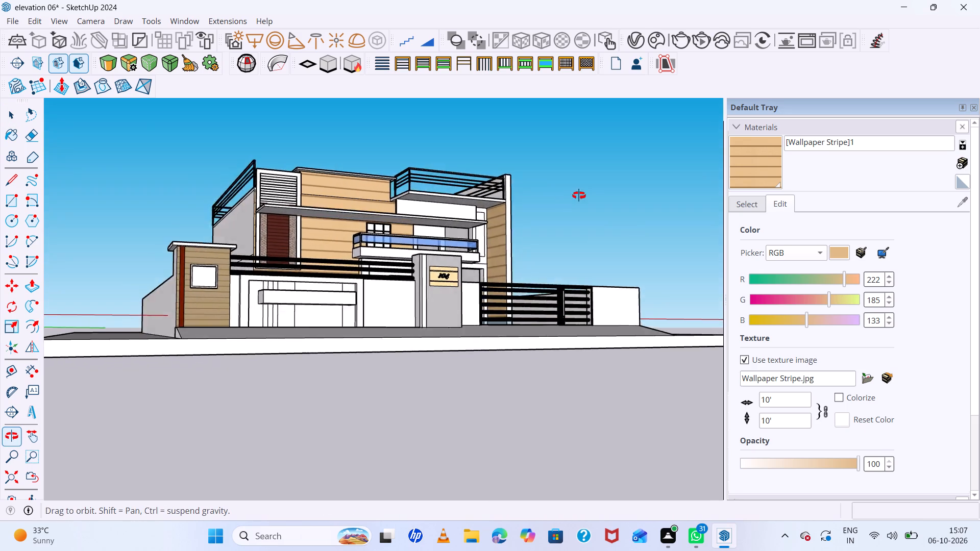
middle_click_drag(579, 195, 524, 208)
Search 3D Warehouse for "jali" models.
left_click(220, 19)
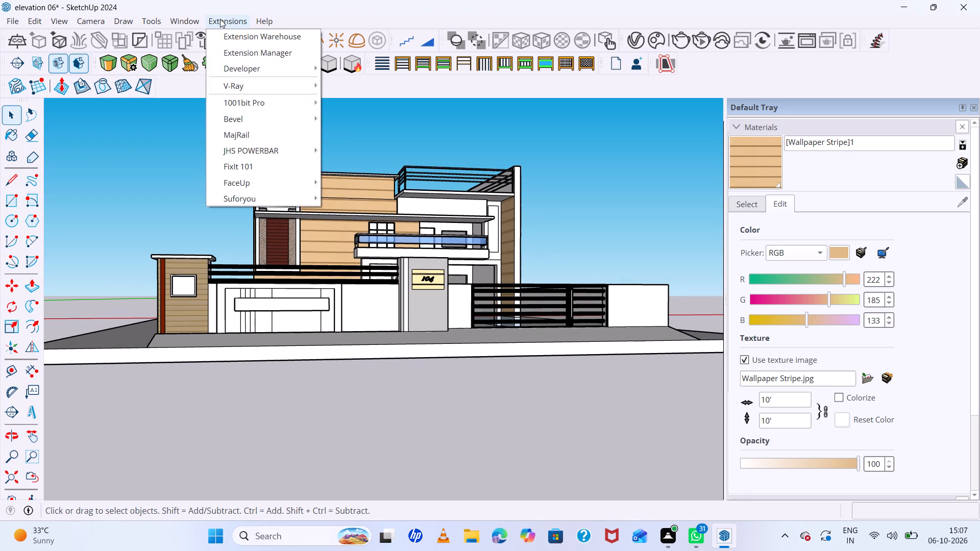
left_click(190, 26)
double_click(190, 26)
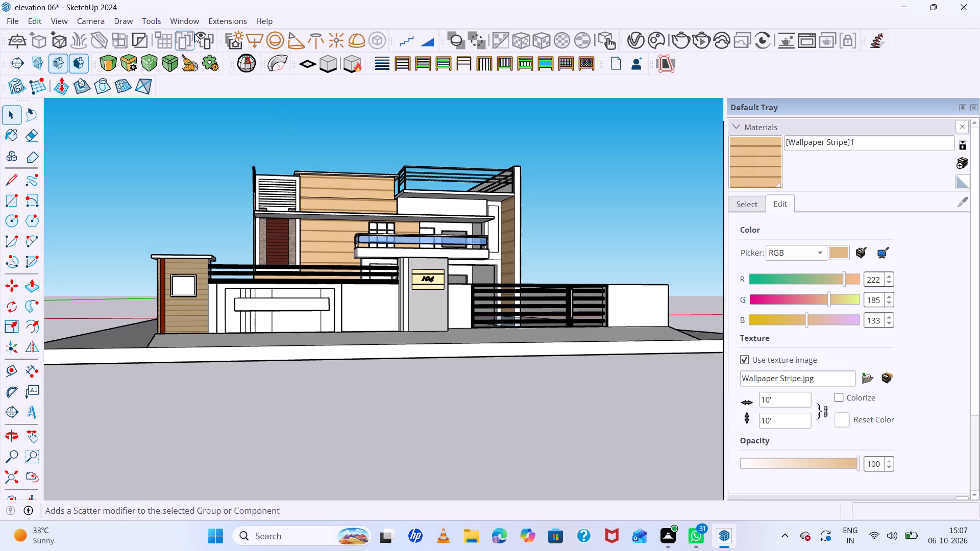
left_click(184, 18)
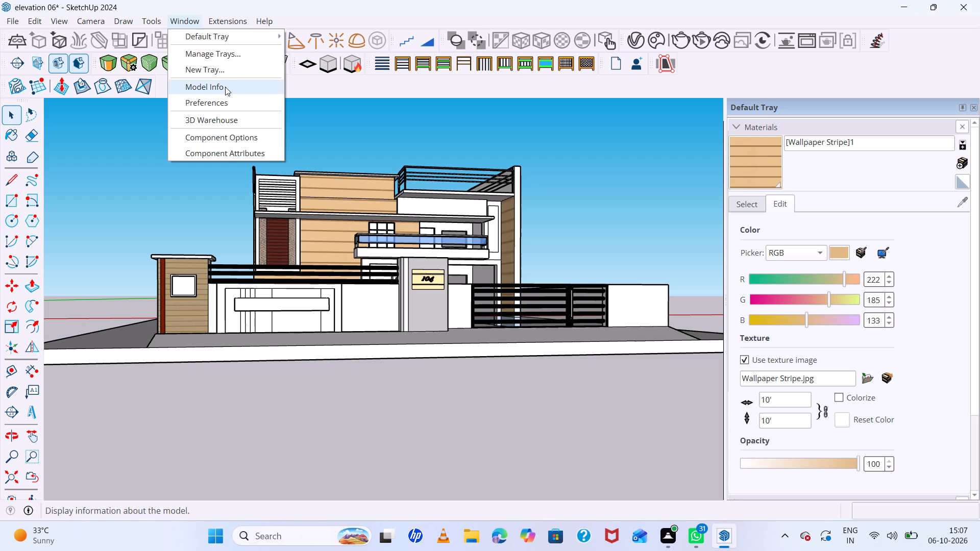
left_click(227, 121)
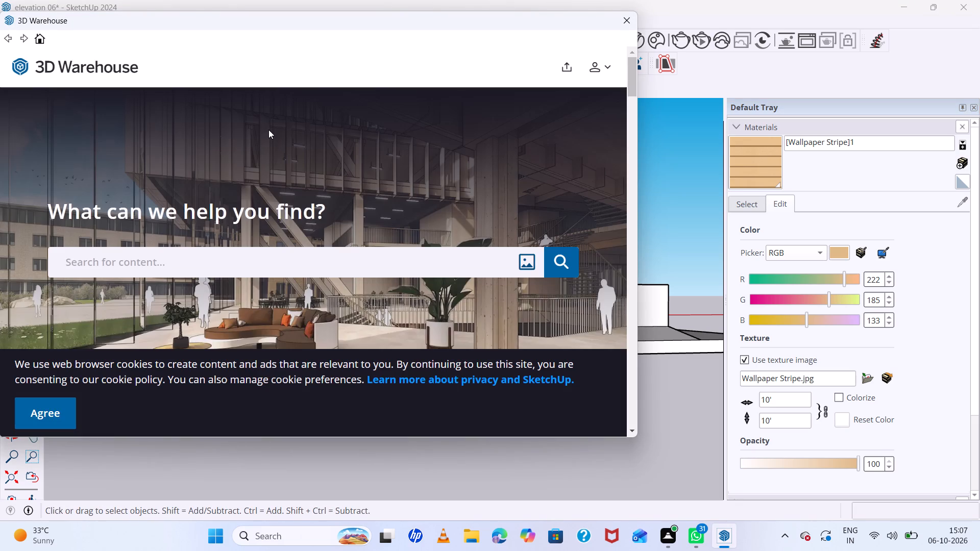
double_click(238, 265)
type("jali")
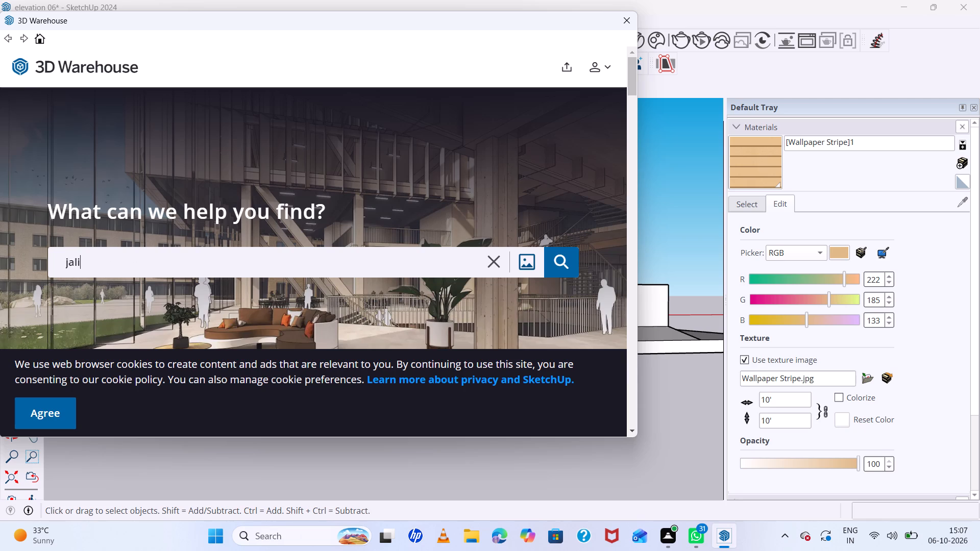
left_click(562, 252)
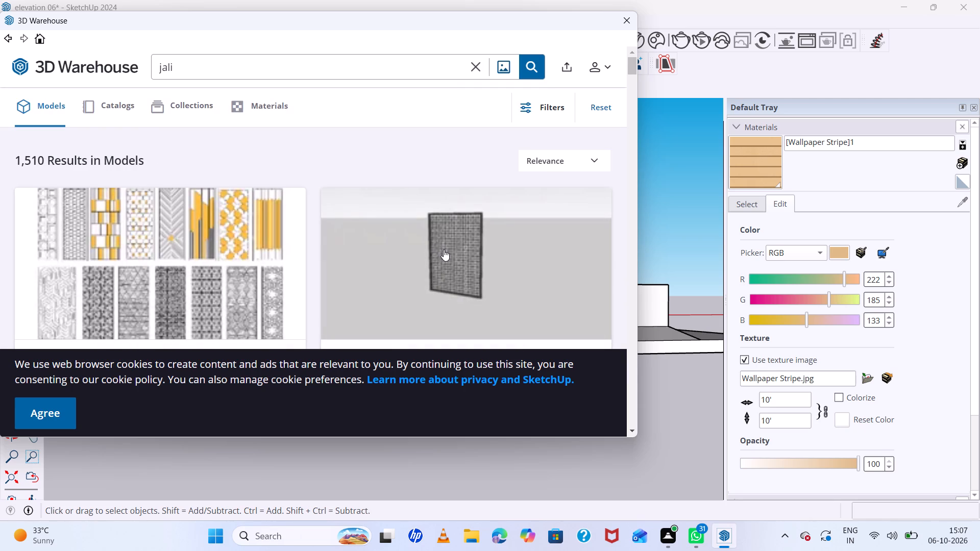
Download the brown lattice panel model "JAALI JALI" from the search results directly into the current model.
scroll(444, 249, "down", 7)
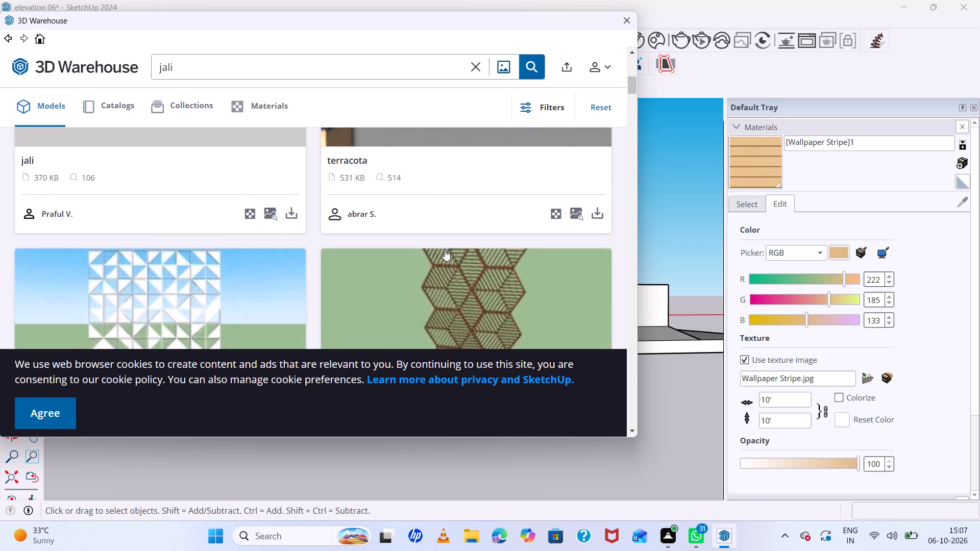
scroll(445, 249, "down", 6)
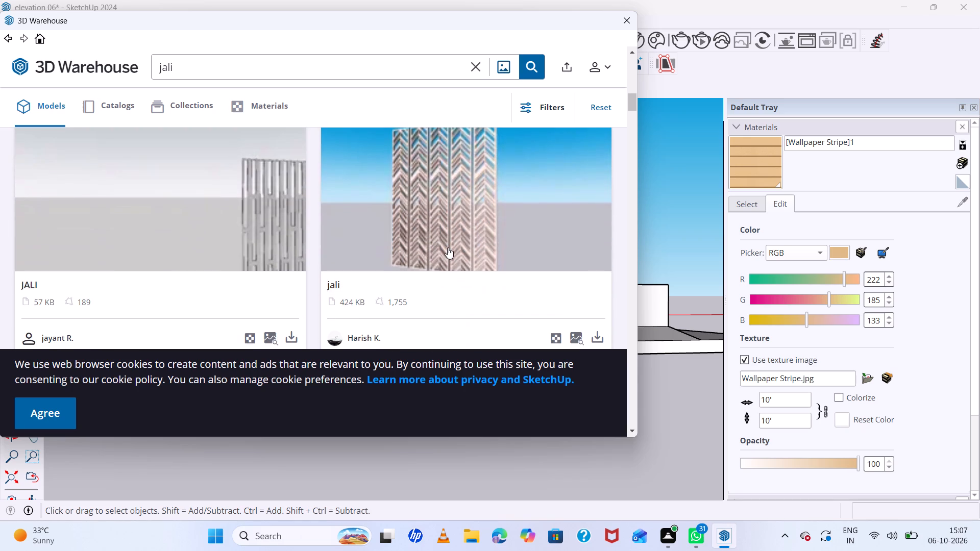
scroll(448, 247, "down", 3)
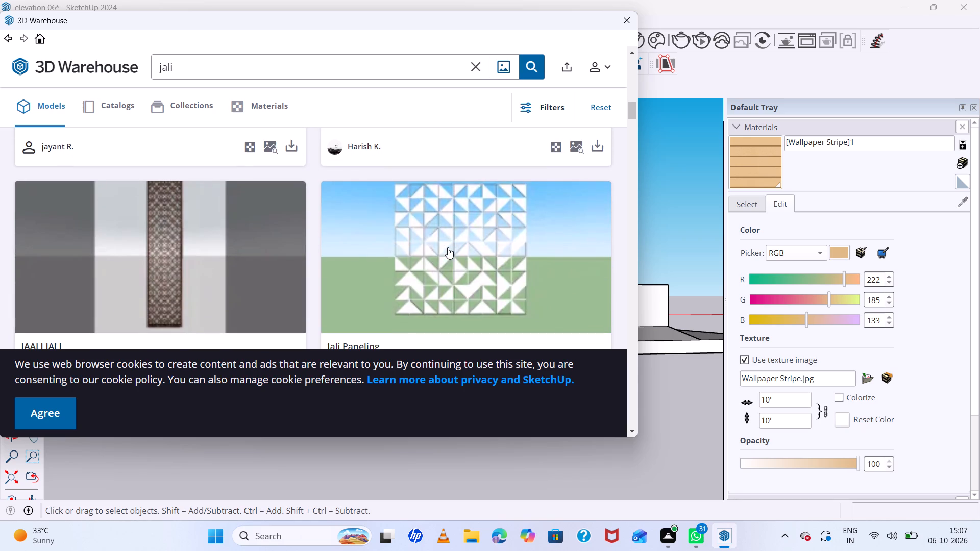
double_click(185, 254)
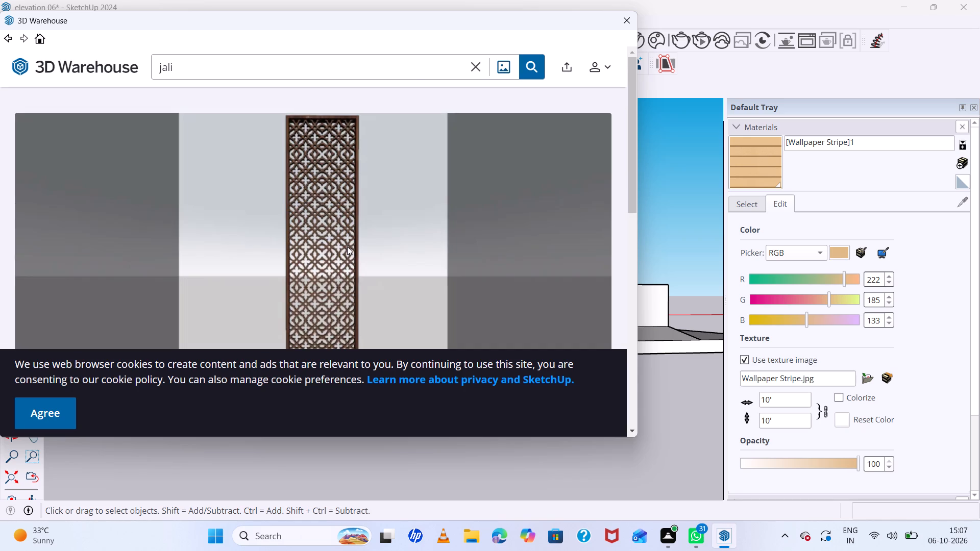
scroll(348, 233, "down", 7)
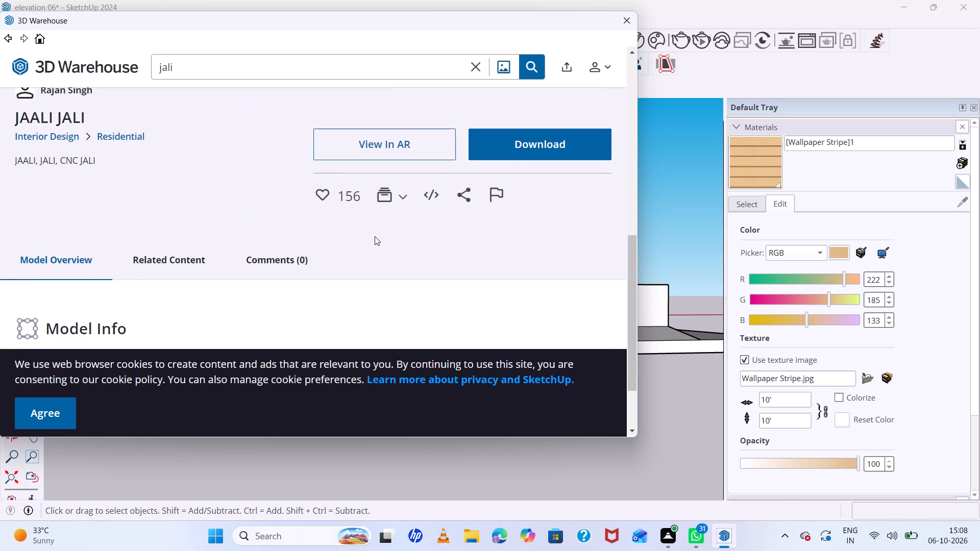
left_click(520, 151)
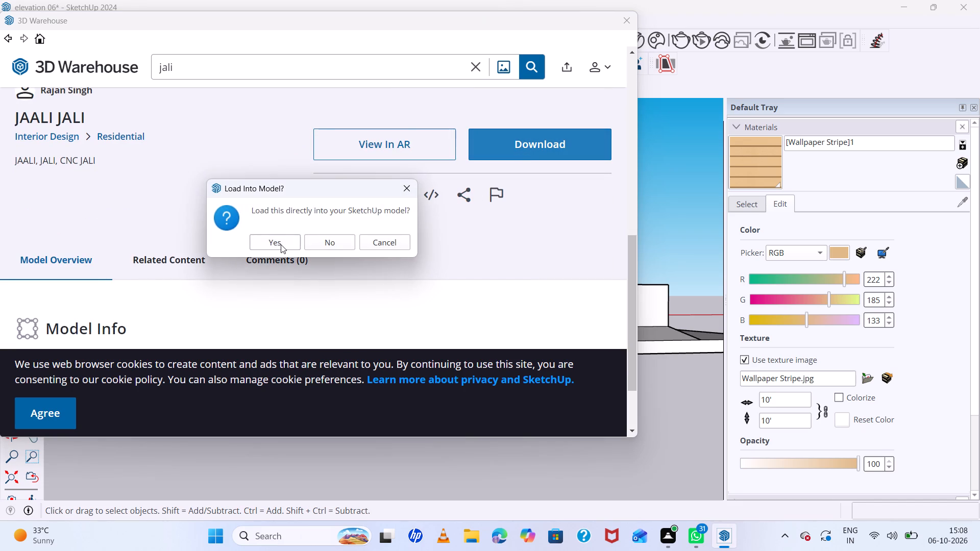
left_click(281, 244)
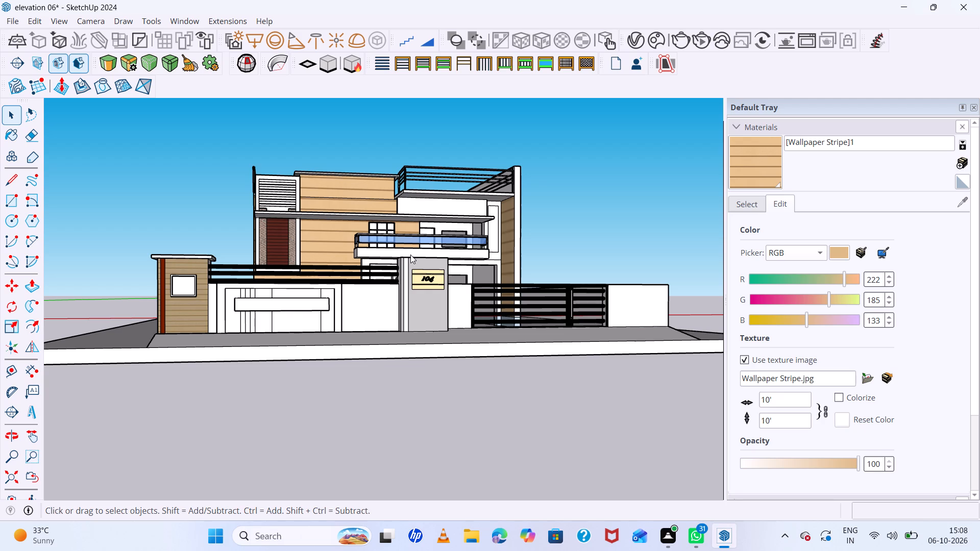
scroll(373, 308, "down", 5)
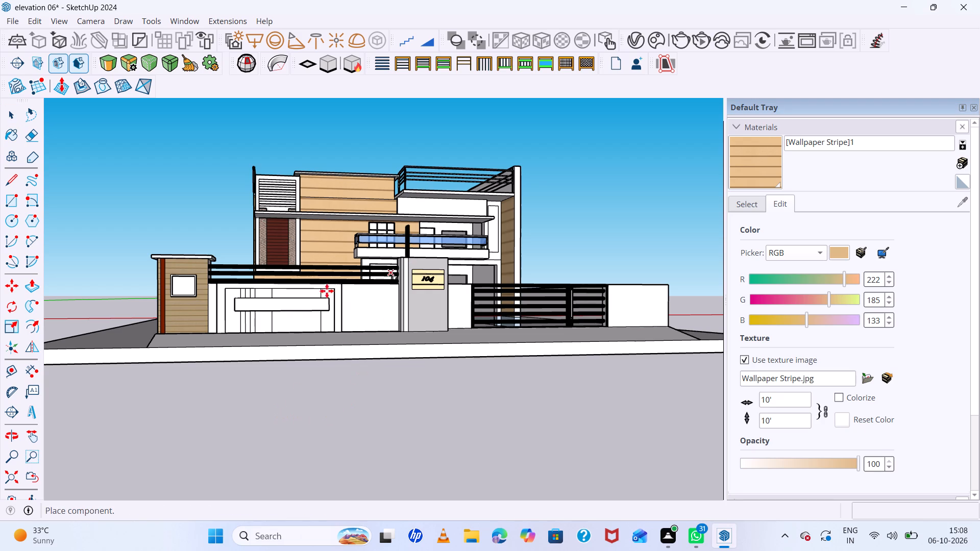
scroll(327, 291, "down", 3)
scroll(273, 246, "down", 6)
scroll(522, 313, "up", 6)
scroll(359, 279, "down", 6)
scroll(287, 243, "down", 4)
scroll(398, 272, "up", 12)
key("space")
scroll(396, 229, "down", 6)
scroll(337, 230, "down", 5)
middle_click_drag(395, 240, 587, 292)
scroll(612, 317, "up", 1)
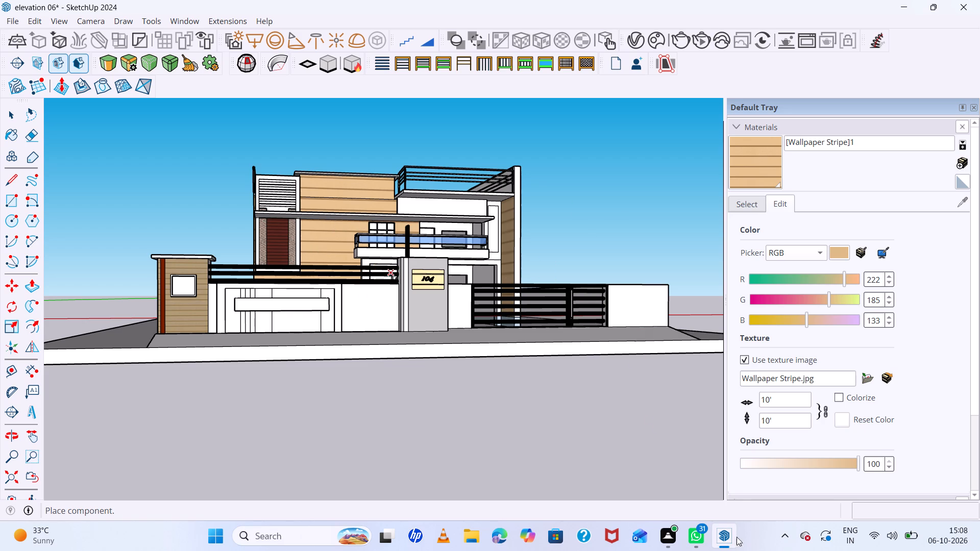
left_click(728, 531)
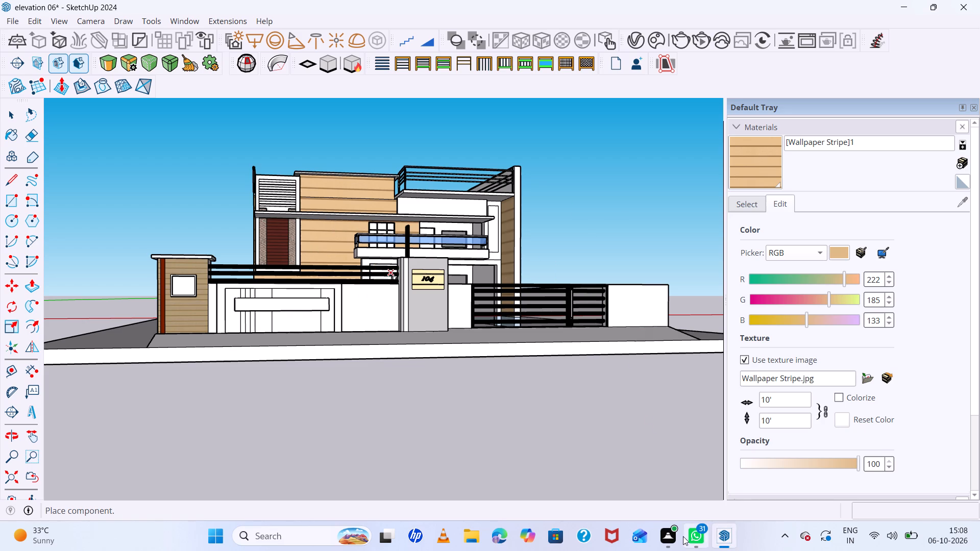
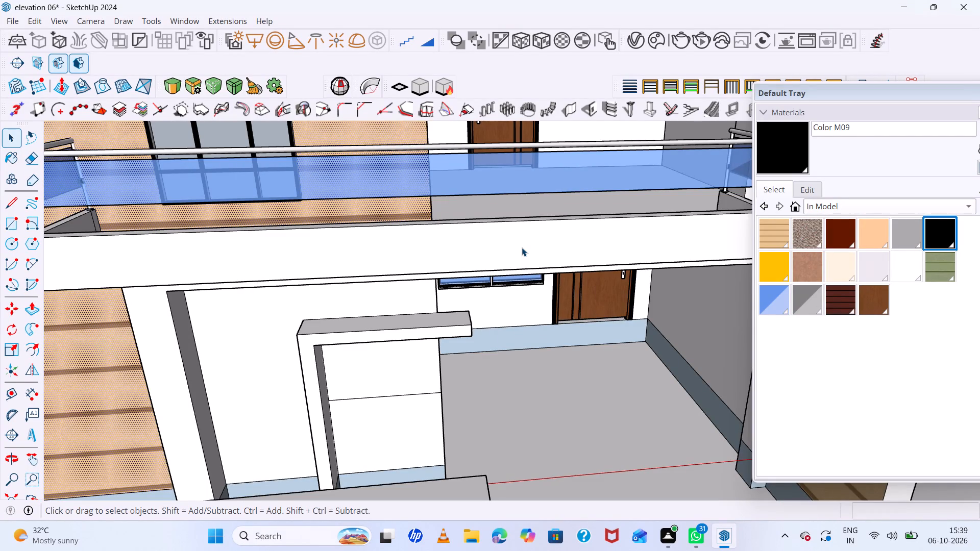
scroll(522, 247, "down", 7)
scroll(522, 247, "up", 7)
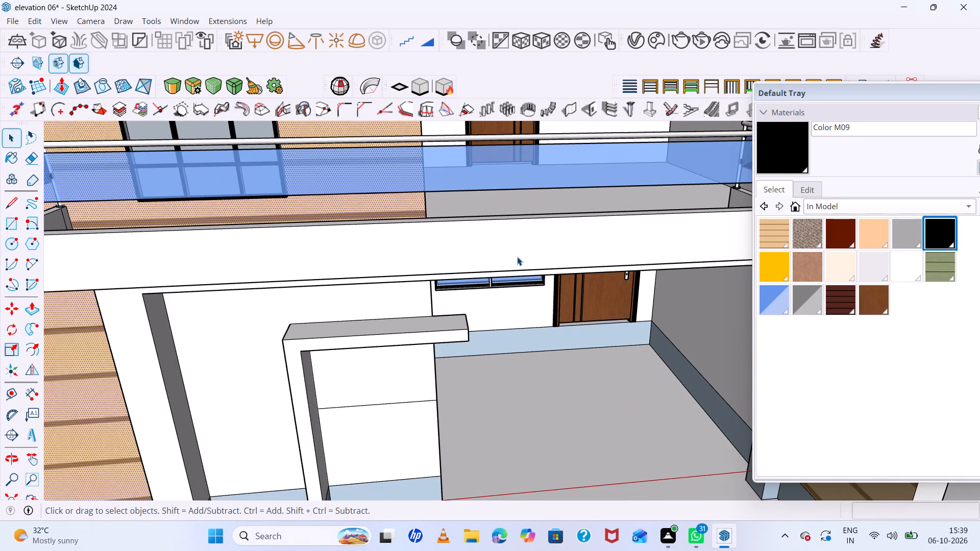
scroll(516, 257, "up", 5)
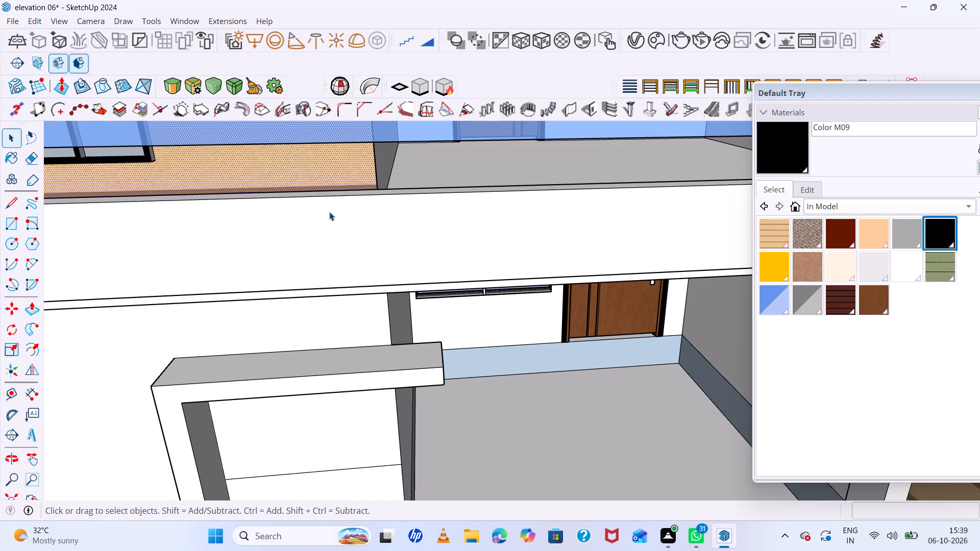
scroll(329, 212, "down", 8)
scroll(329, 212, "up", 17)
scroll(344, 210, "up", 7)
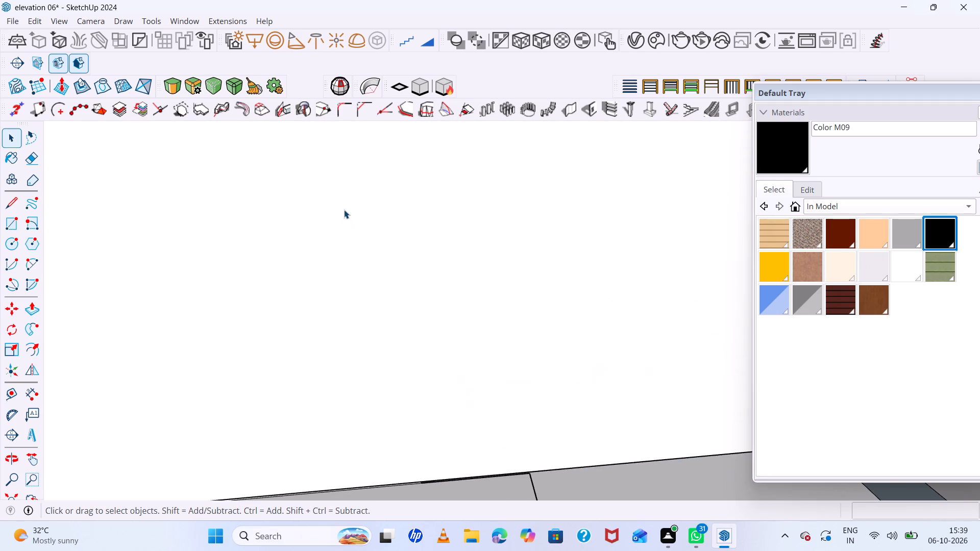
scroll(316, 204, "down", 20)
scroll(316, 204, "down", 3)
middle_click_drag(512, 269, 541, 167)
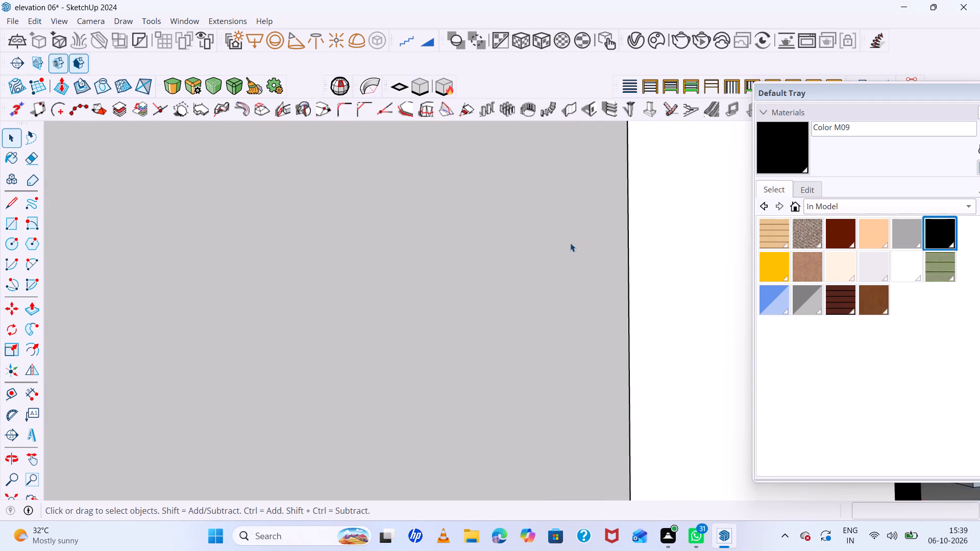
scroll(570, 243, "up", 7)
Examine the balcony, canopy and upper-floor openings of the model in comparison with the reference photo.
left_click(11, 495)
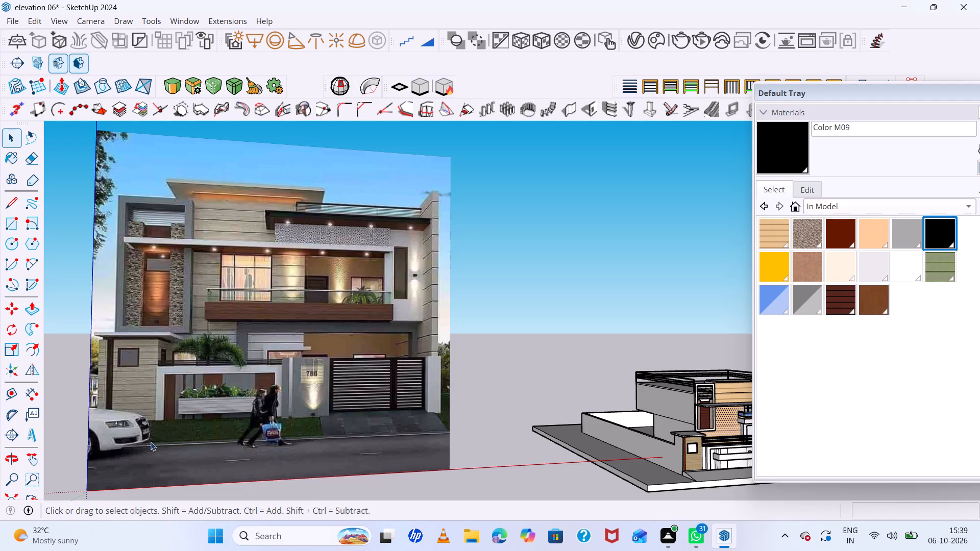
scroll(297, 218, "down", 15)
scroll(661, 328, "up", 11)
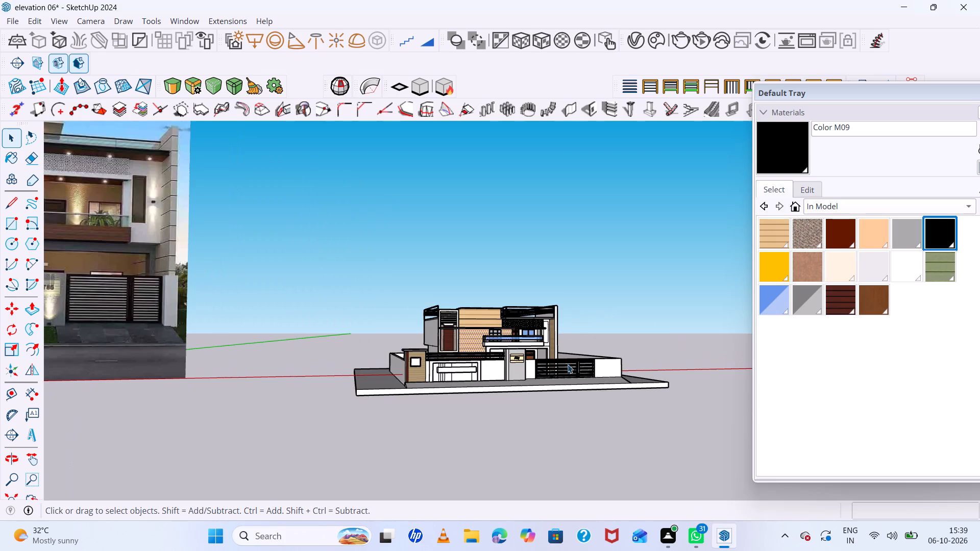
scroll(568, 364, "up", 4)
middle_click_drag(605, 353, 533, 363)
scroll(533, 363, "up", 15)
middle_click_drag(558, 346, 614, 349)
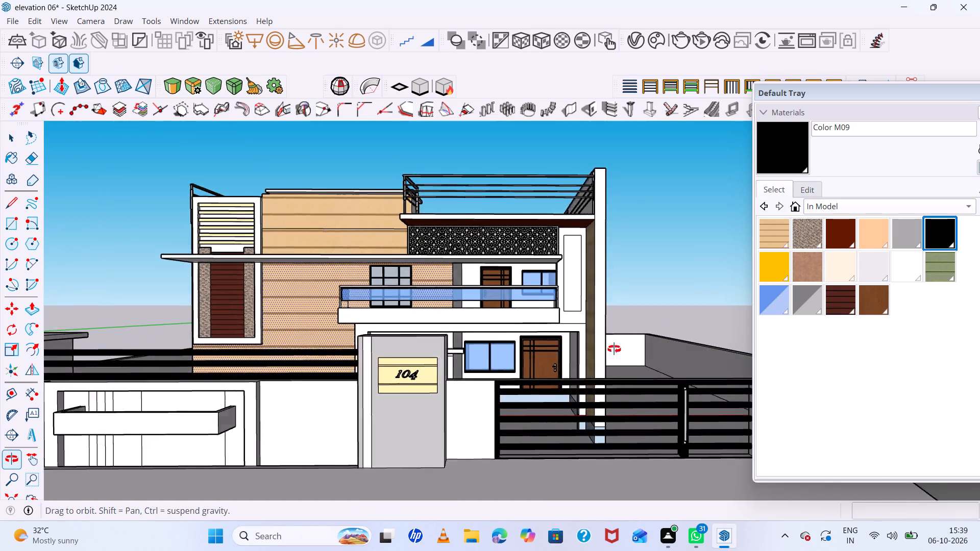
middle_click_drag(614, 349, 650, 352)
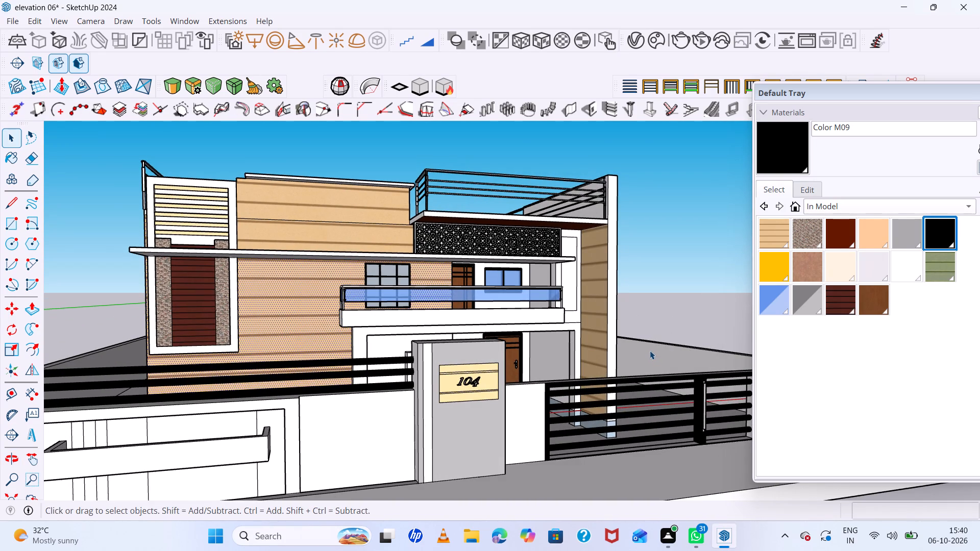
scroll(526, 302, "up", 4)
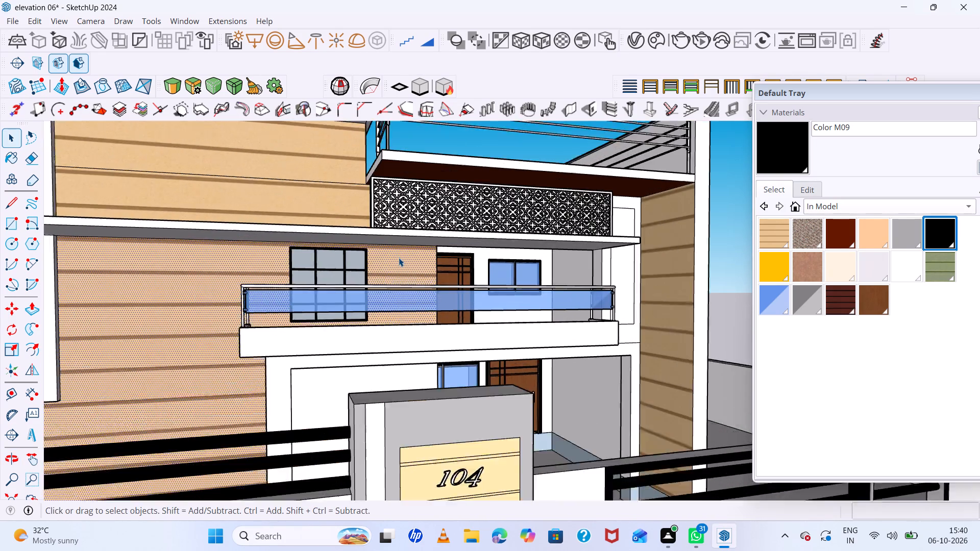
scroll(399, 258, "up", 2)
middle_click_drag(485, 288, 452, 295)
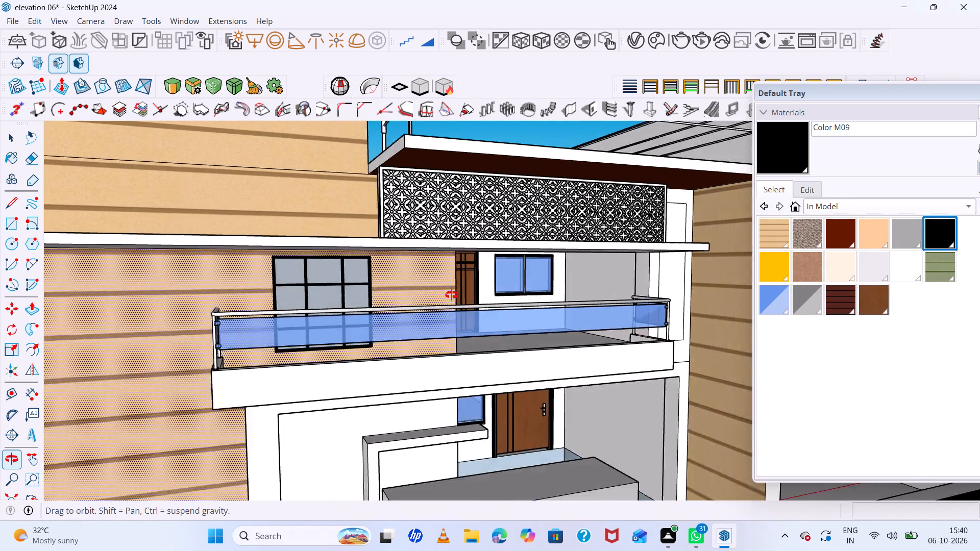
middle_click_drag(452, 295, 387, 292)
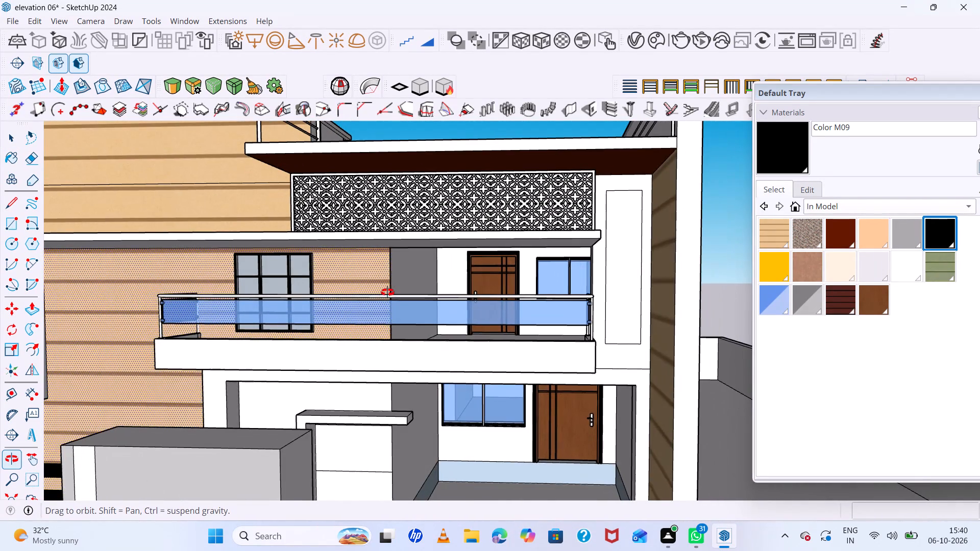
middle_click_drag(387, 292, 362, 292)
scroll(377, 290, "up", 6)
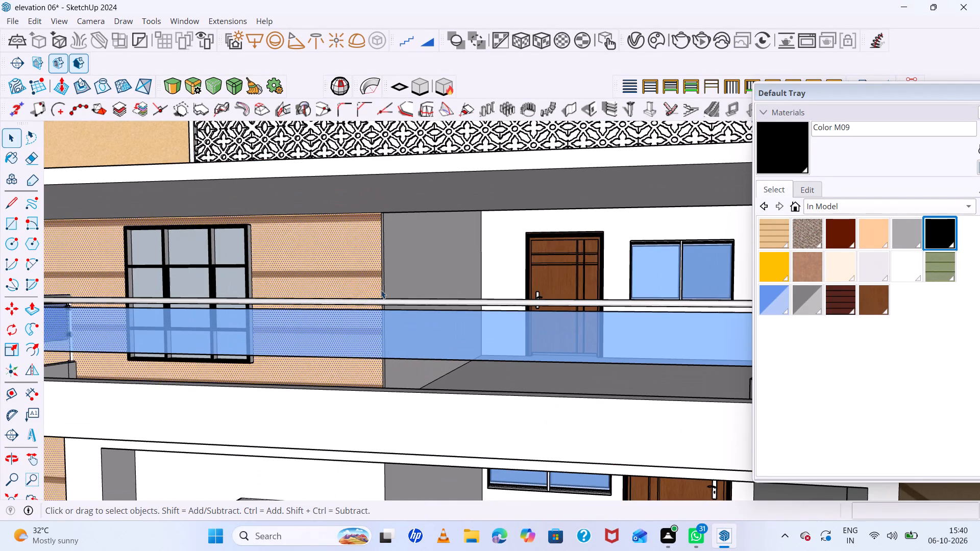
middle_click_drag(524, 319, 600, 309)
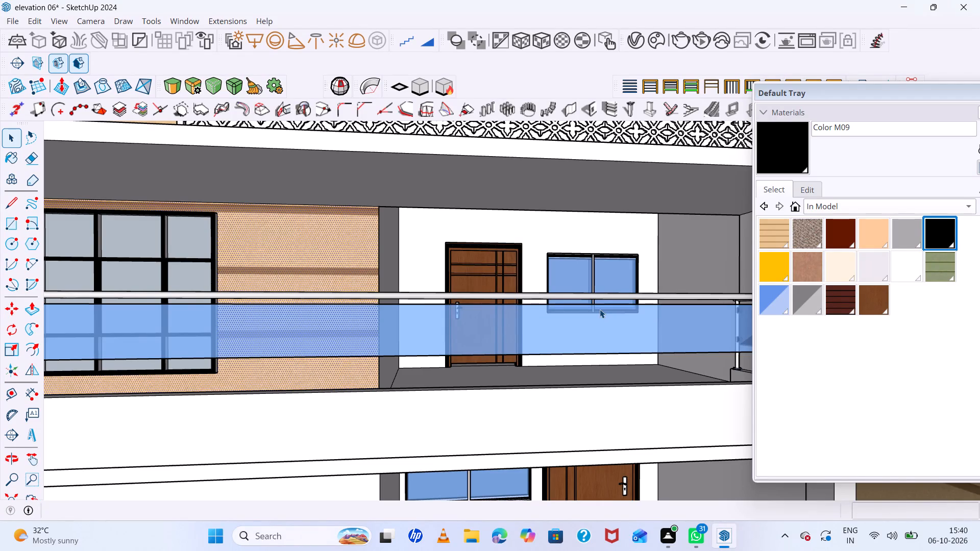
scroll(600, 309, "down", 14)
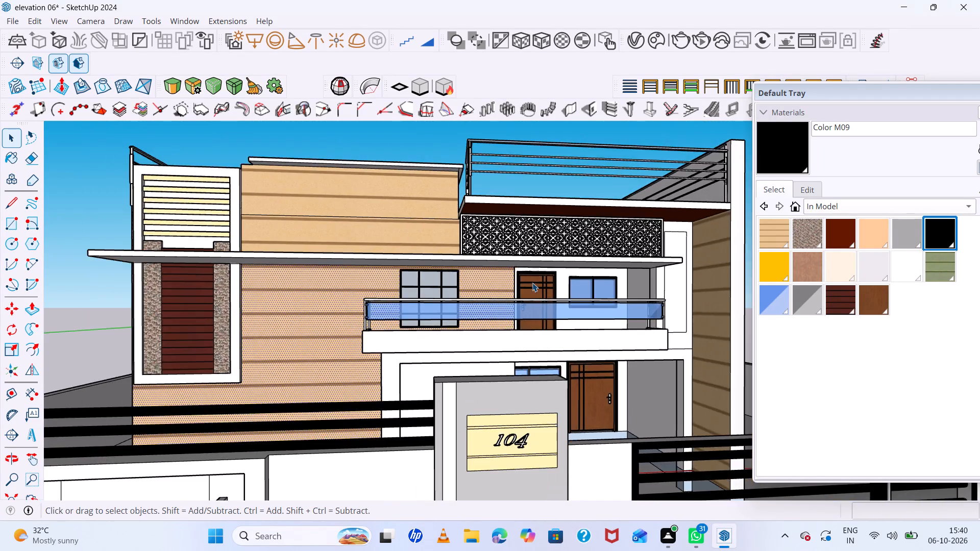
scroll(526, 284, "down", 6)
scroll(571, 294, "down", 8)
scroll(623, 309, "down", 7)
scroll(485, 305, "down", 8)
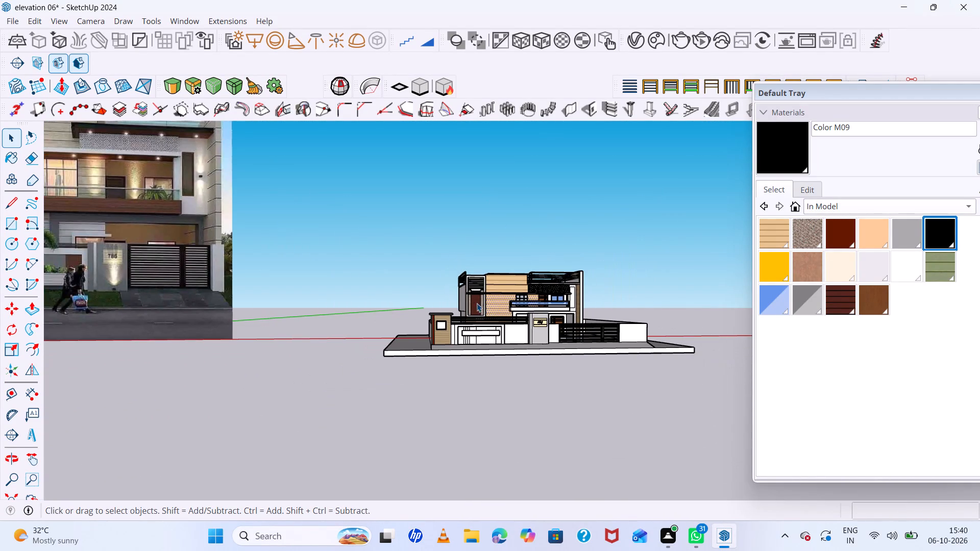
Paint the upper balcony fascia's front face and its end face nearest the stone-clad tower with Wood Veneer 01 from the Wood collection.
scroll(469, 302, "up", 15)
scroll(606, 317, "up", 6)
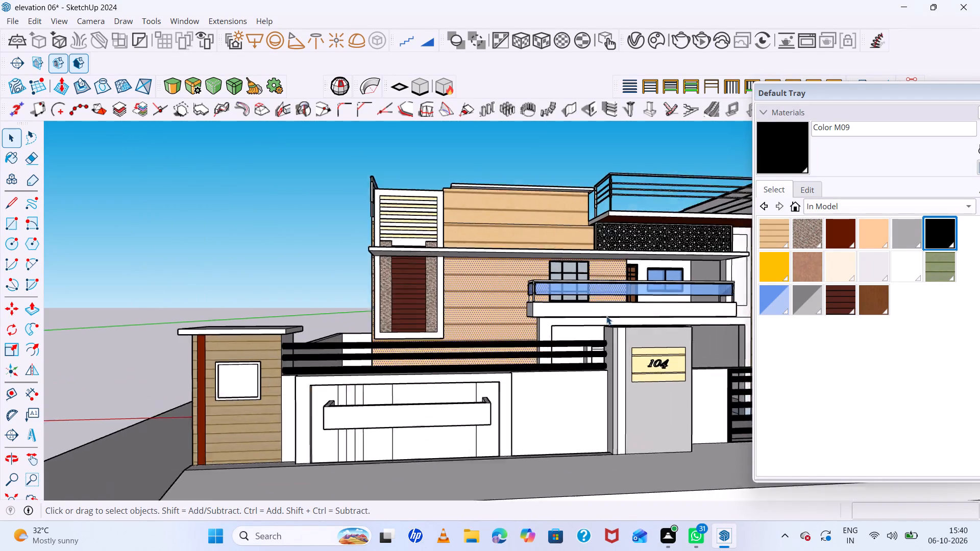
left_click(595, 310)
scroll(595, 310, "up", 11)
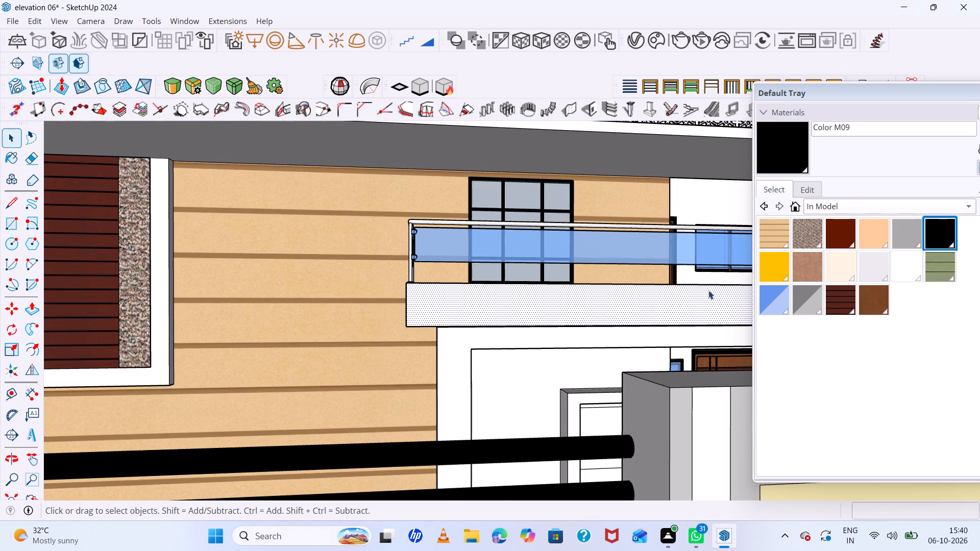
left_click(880, 210)
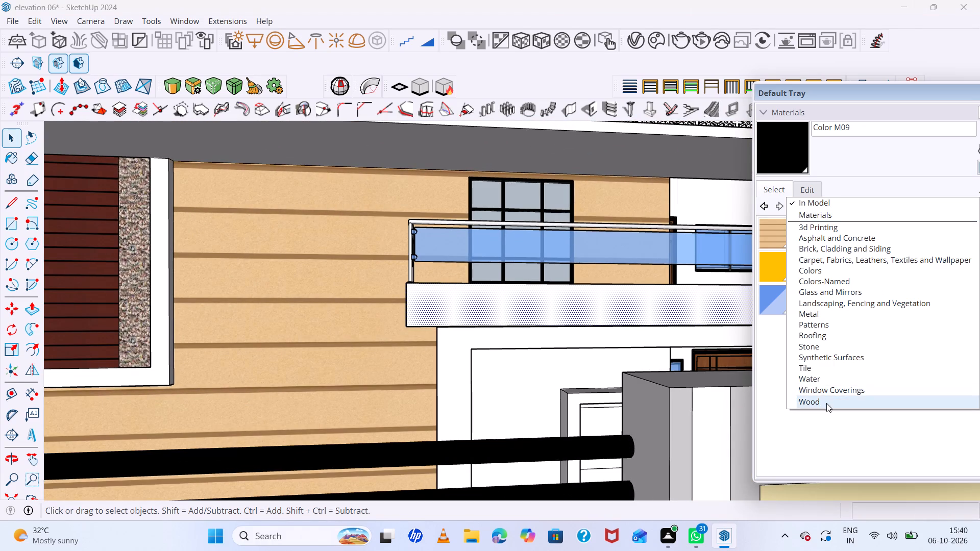
left_click(826, 403)
scroll(910, 258, "up", 2)
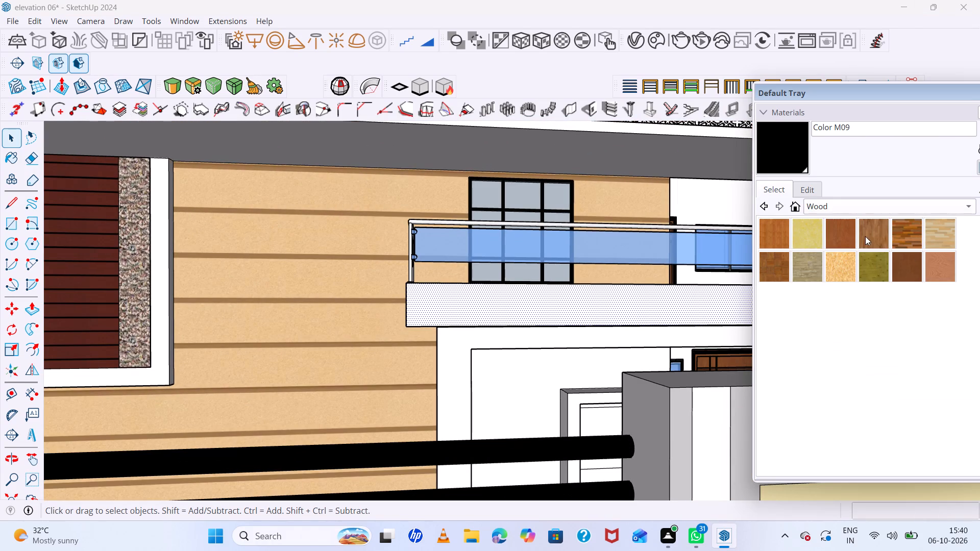
left_click(906, 270)
left_click(507, 304)
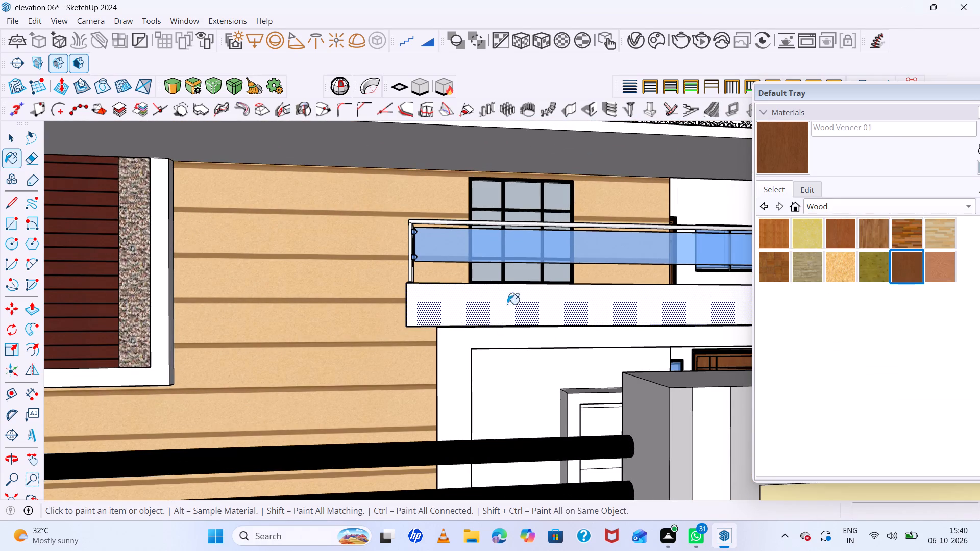
middle_click_drag(464, 334, 658, 347)
scroll(543, 335, "up", 5)
left_click(540, 316)
scroll(463, 314, "down", 5)
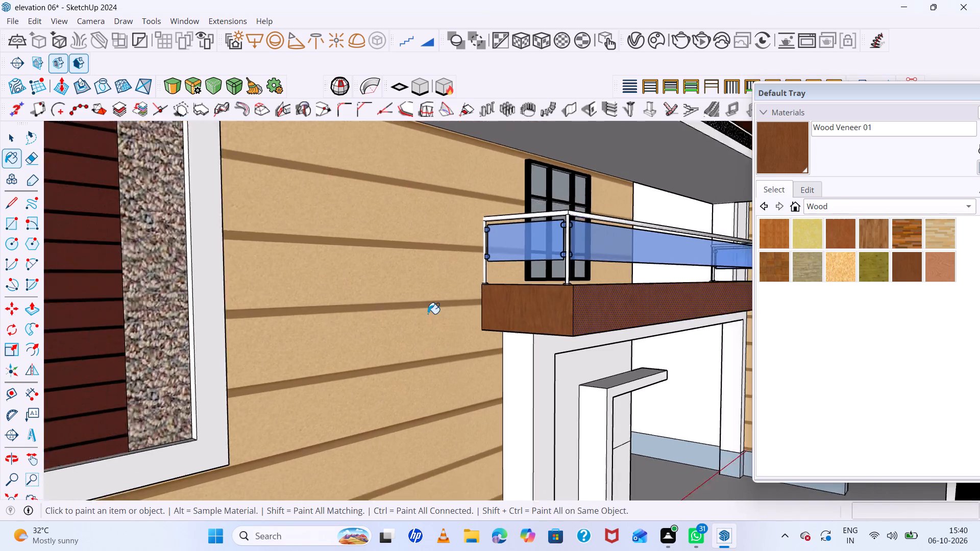
Set the Wood Veneer 01 texture size to 10' by 10' and check the grain on the balcony fascia.
scroll(428, 314, "down", 18)
middle_click_drag(601, 315, 400, 304)
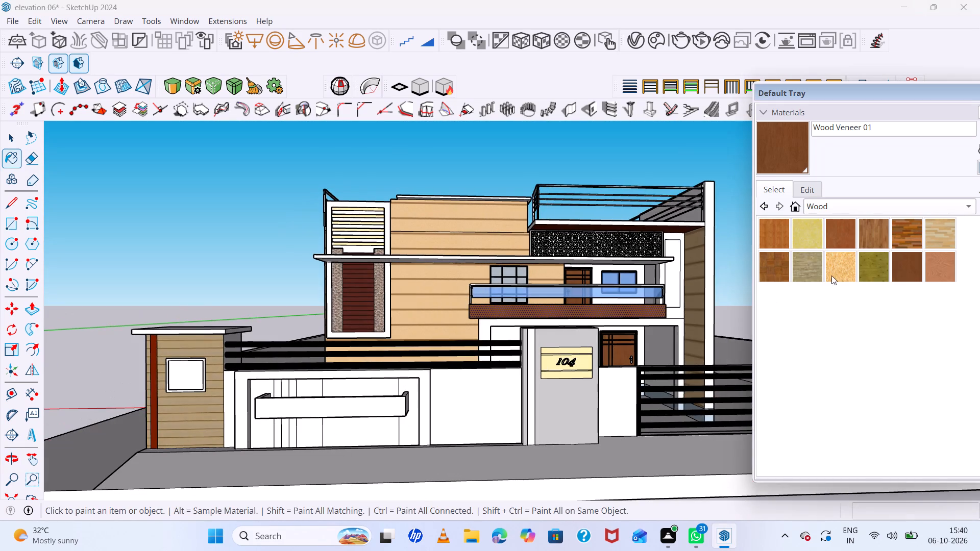
left_click(811, 192)
left_click(802, 380)
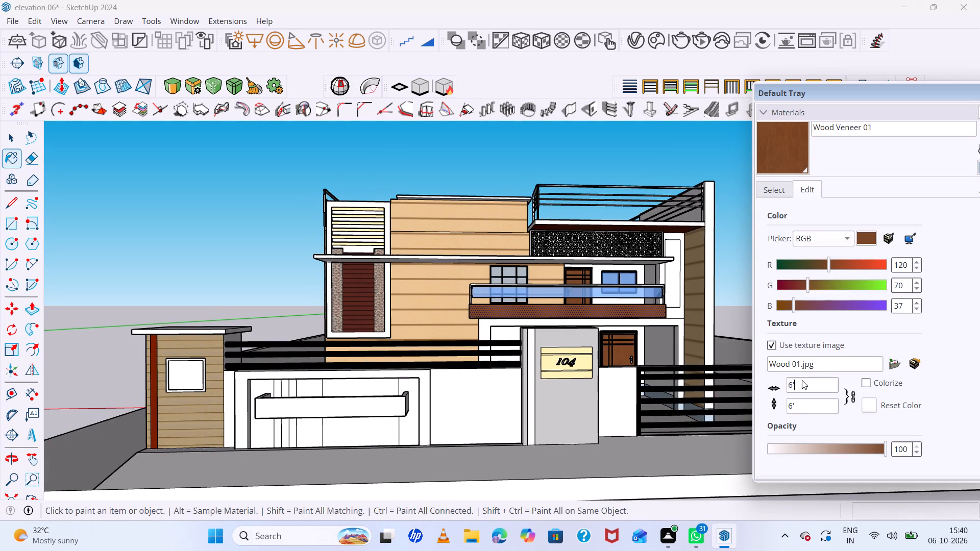
key("BackSpace")
key("BackSpace")
key("BackSpace")
type("10")
key("apostrophe")
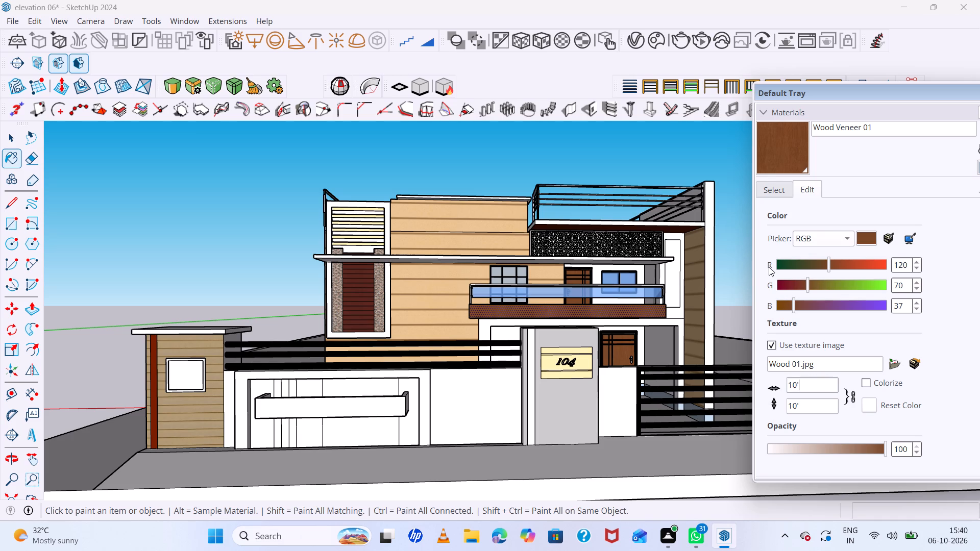
left_click(768, 266)
scroll(752, 265, "up", 6)
scroll(568, 304, "up", 13)
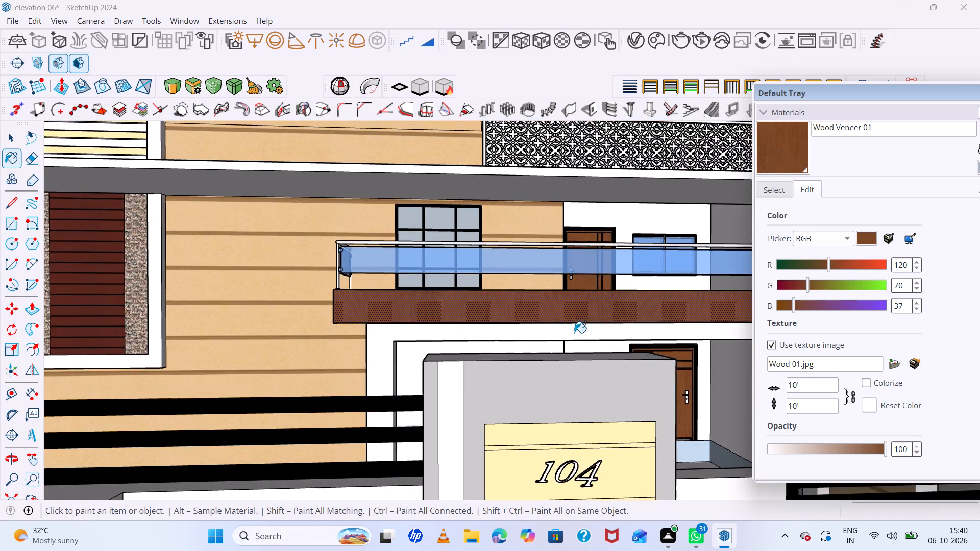
middle_click_drag(583, 341, 632, 380)
scroll(378, 324, "up", 8)
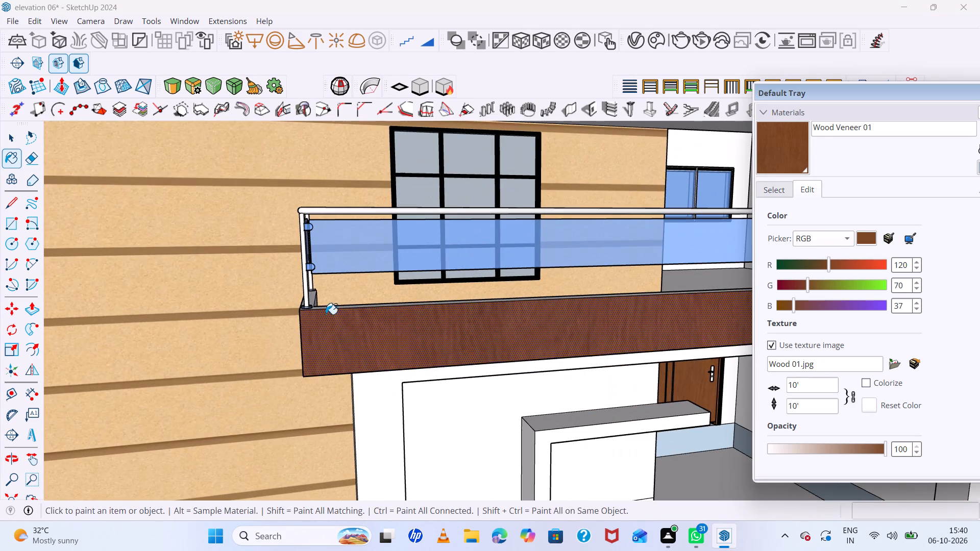
key("space")
scroll(528, 324, "down", 9)
scroll(492, 244, "down", 14)
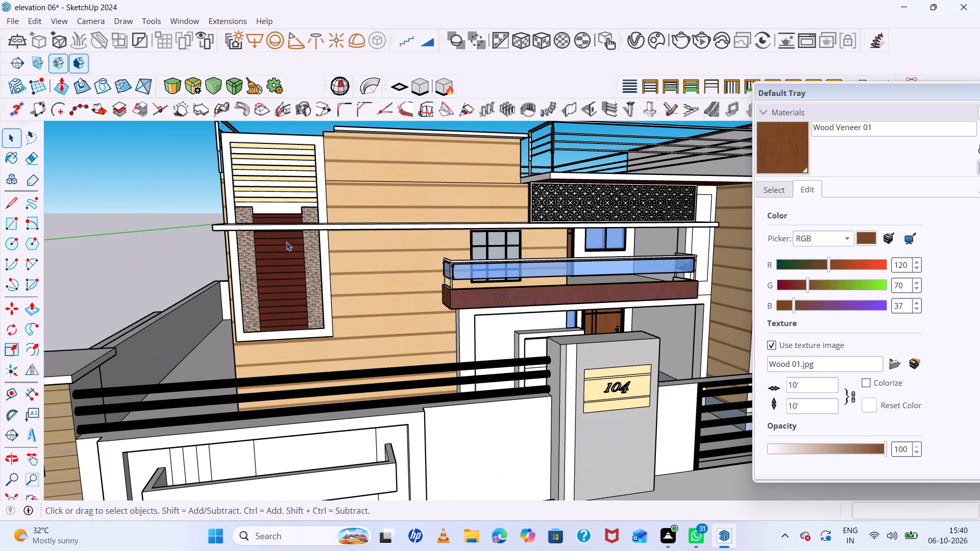
left_click(141, 202)
Sample Wood Veneer 01 from the balcony fascia's front face and paint the white end face farthest from the stone-clad tower with it.
scroll(385, 314, "up", 7)
scroll(675, 335, "up", 6)
scroll(451, 280, "down", 7)
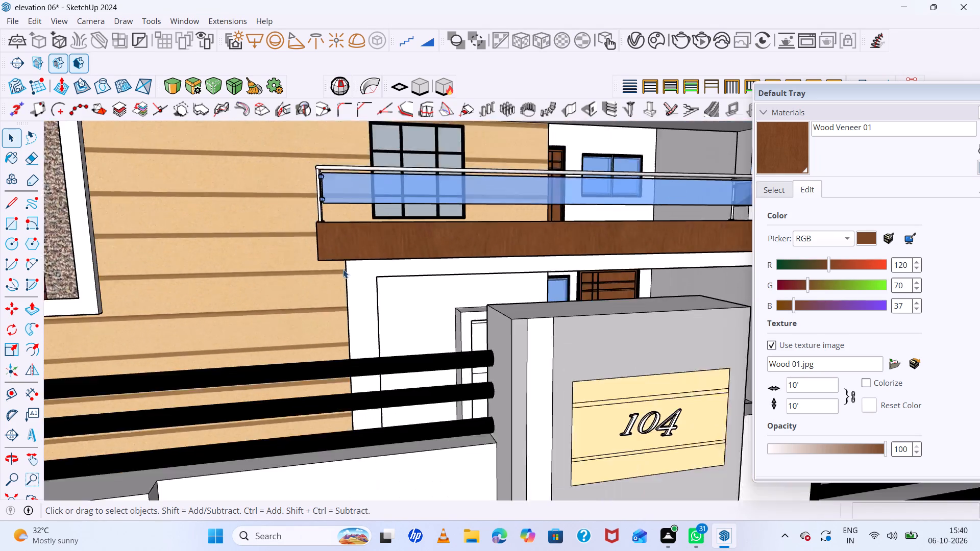
scroll(284, 262, "down", 5)
middle_click_drag(512, 289, 312, 289)
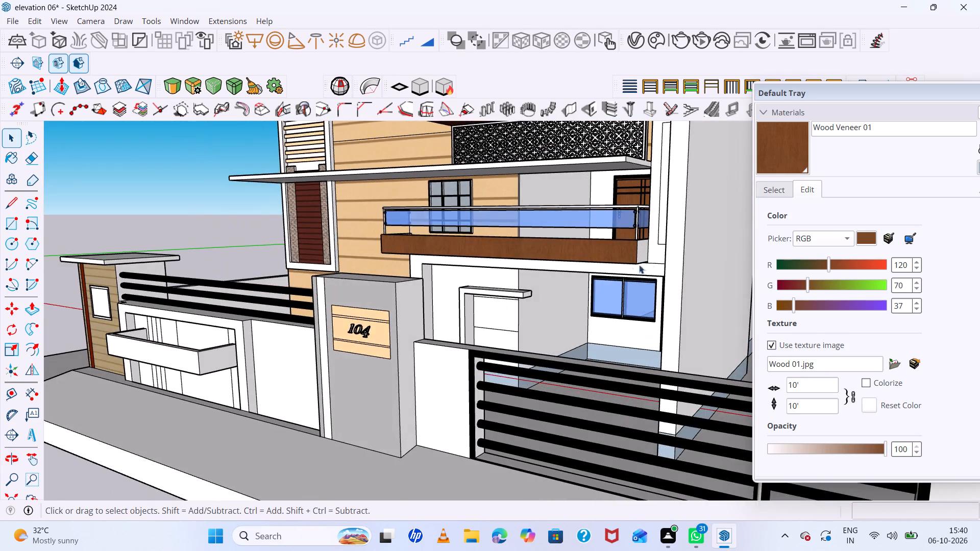
scroll(652, 261, "up", 12)
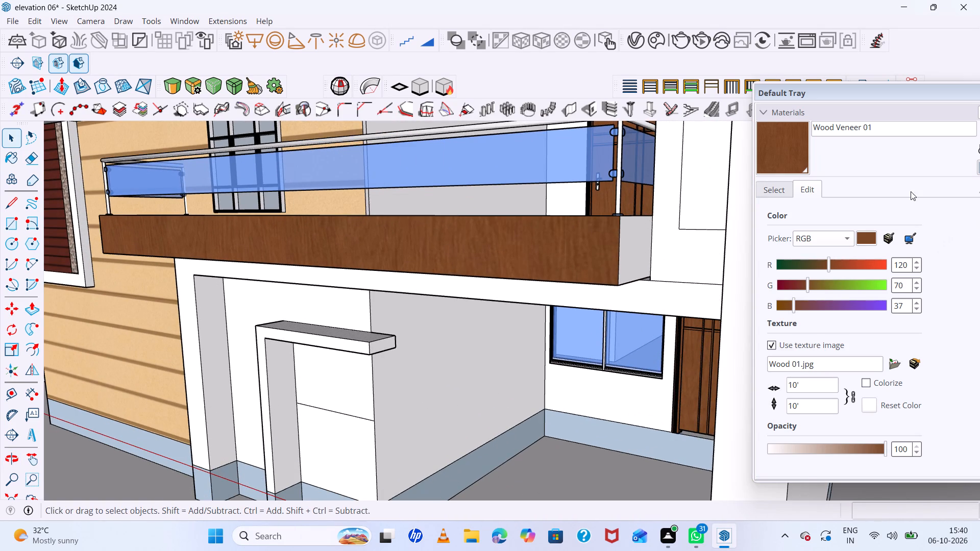
left_click_drag(918, 93, 843, 92)
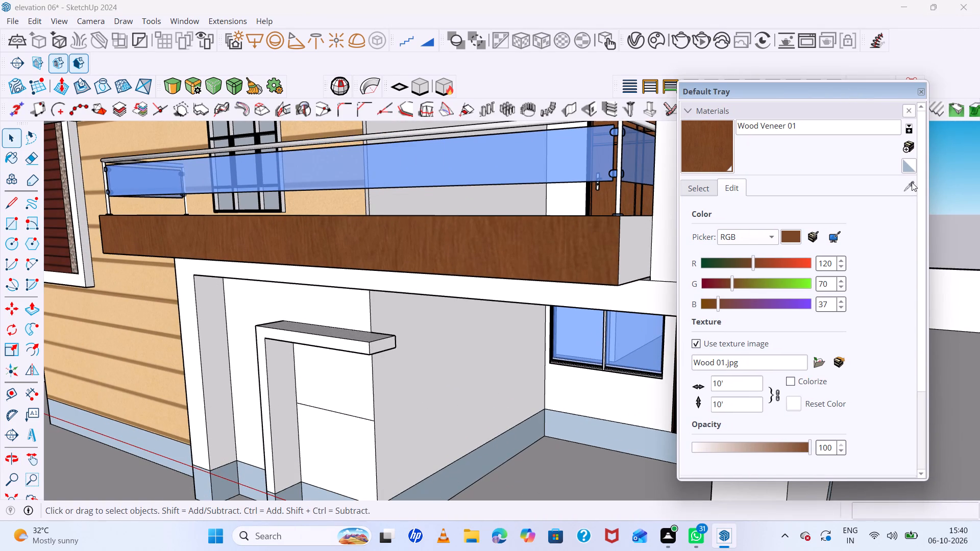
left_click(912, 182)
double_click(570, 252)
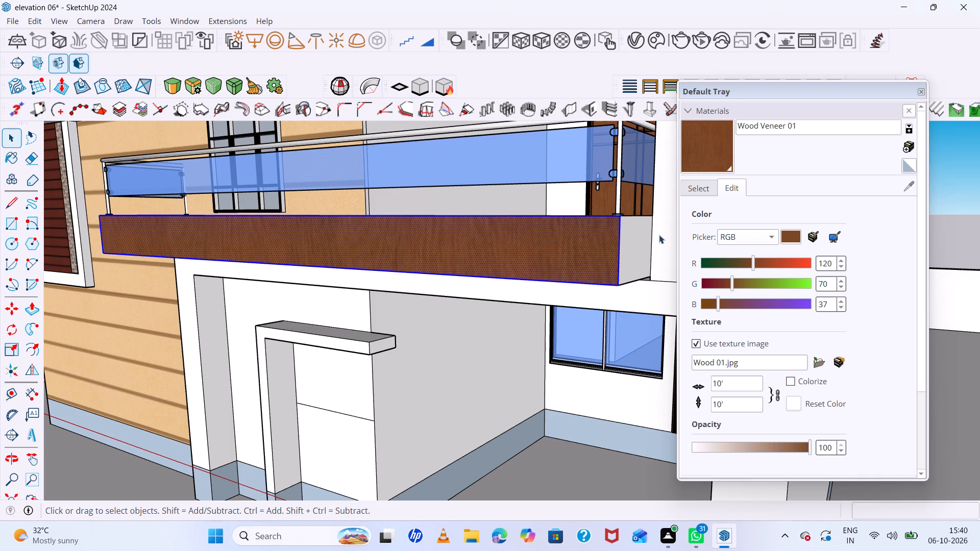
left_click(914, 188)
left_click(689, 189)
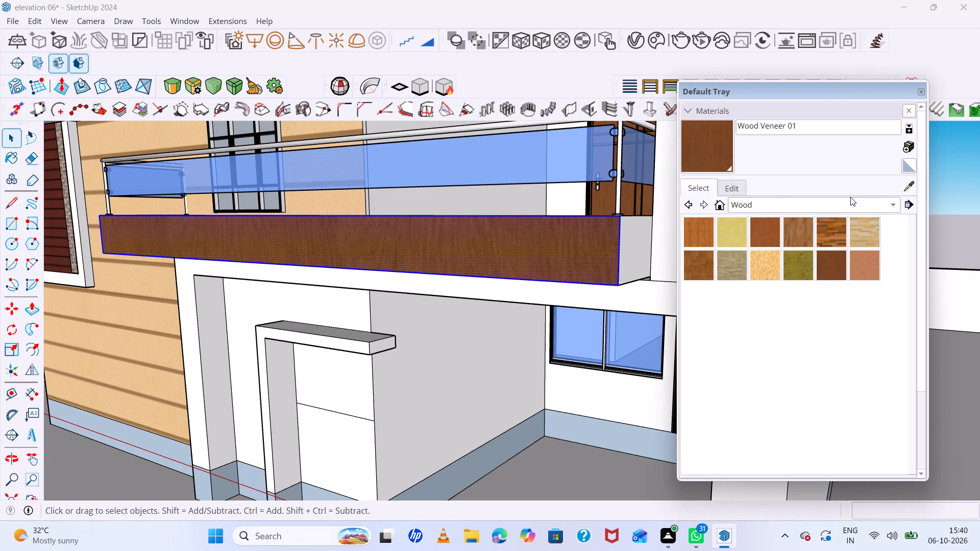
left_click(910, 186)
left_click(590, 240)
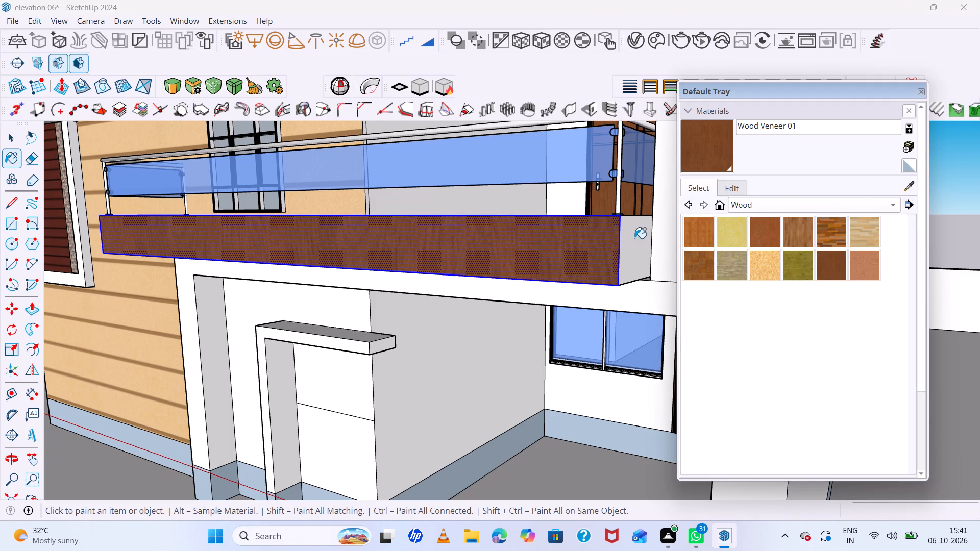
left_click(634, 238)
scroll(631, 242, "down", 8)
middle_click_drag(541, 265, 632, 294)
key("Escape")
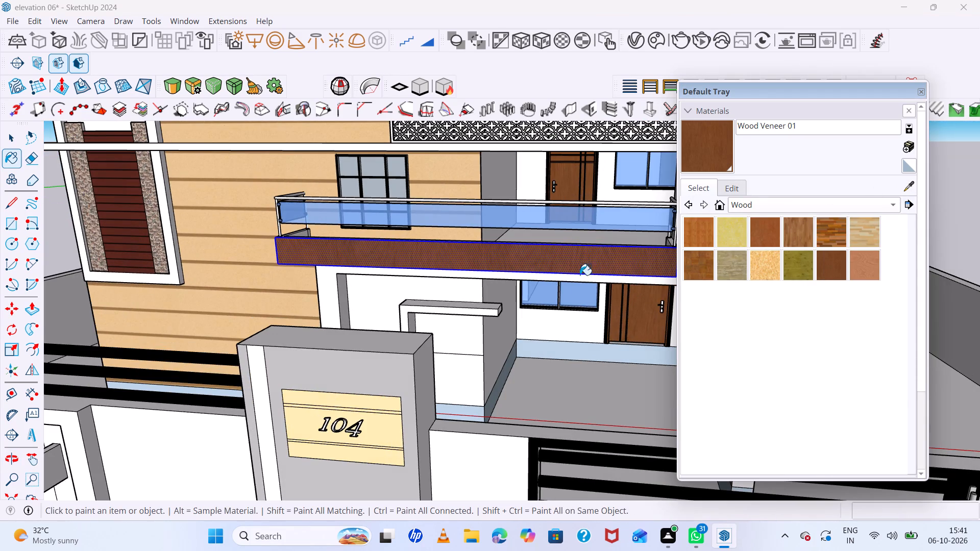
scroll(475, 241, "down", 11)
key("space")
left_click(957, 243)
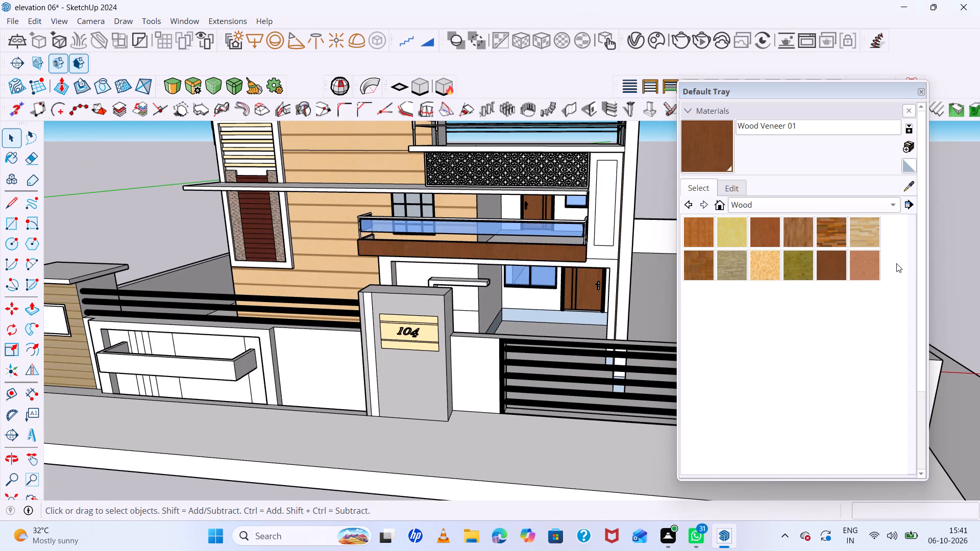
Examine the balcony, lattice screen and tall narrow wall panel of the model in comparison with the reference photo.
scroll(656, 260, "up", 6)
middle_click_drag(552, 252, 550, 211)
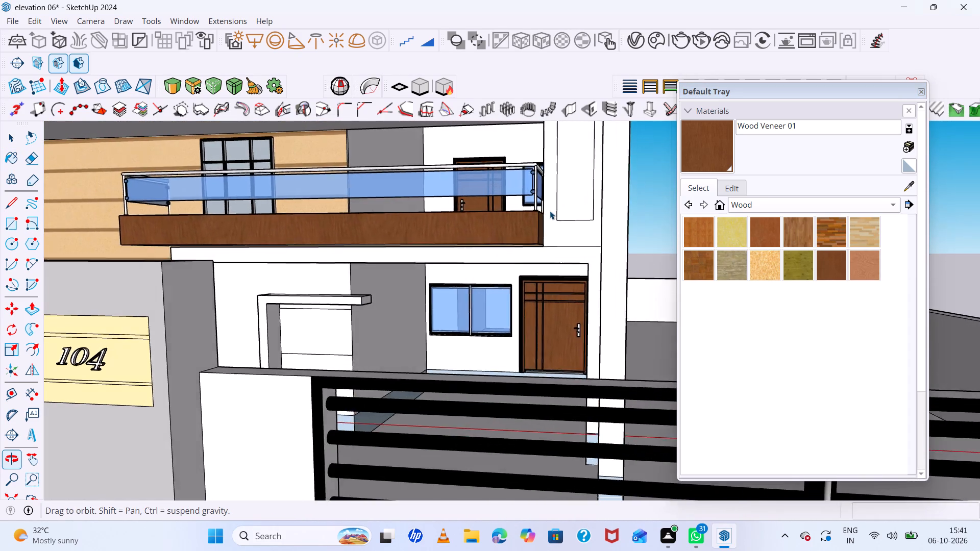
scroll(574, 213, "down", 20)
middle_click_drag(593, 234, 655, 254)
scroll(556, 212, "up", 5)
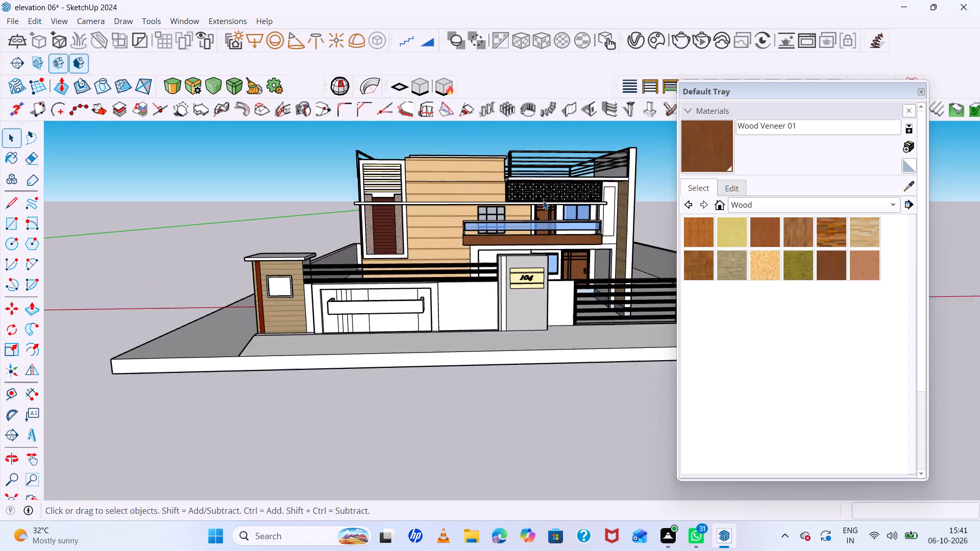
scroll(543, 201, "up", 6)
middle_click_drag(673, 261, 670, 287)
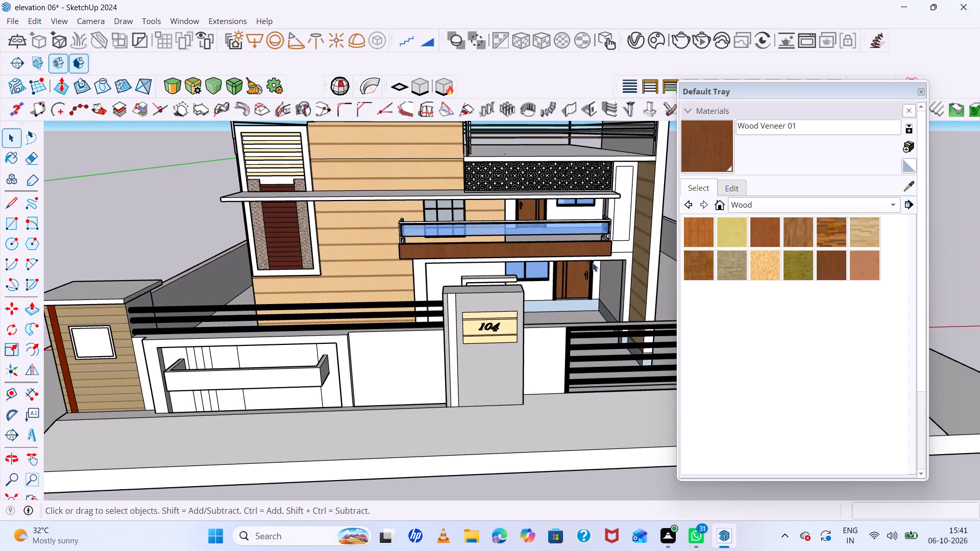
scroll(396, 273, "down", 13)
scroll(432, 252, "up", 6)
middle_click_drag(492, 281, 472, 234)
scroll(406, 183, "up", 6)
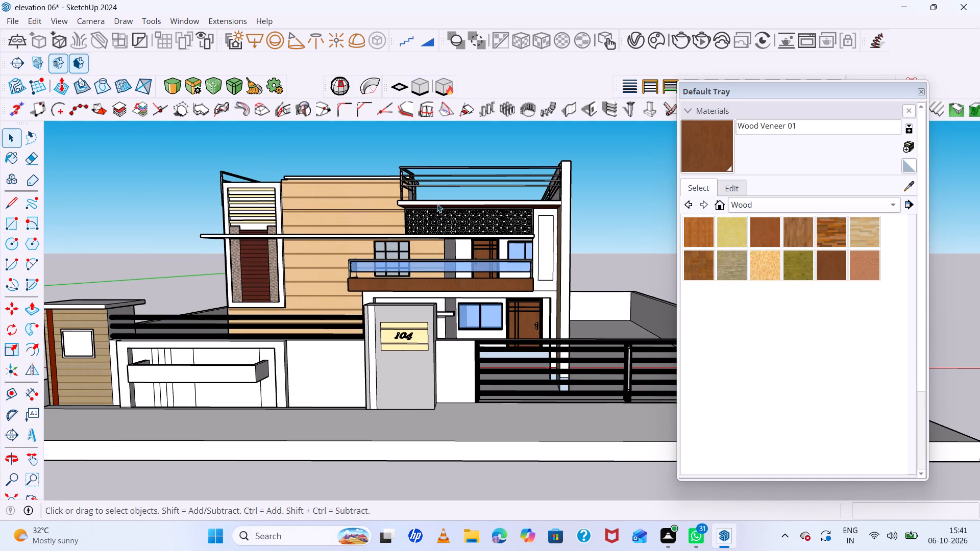
left_click_drag(816, 85, 872, 116)
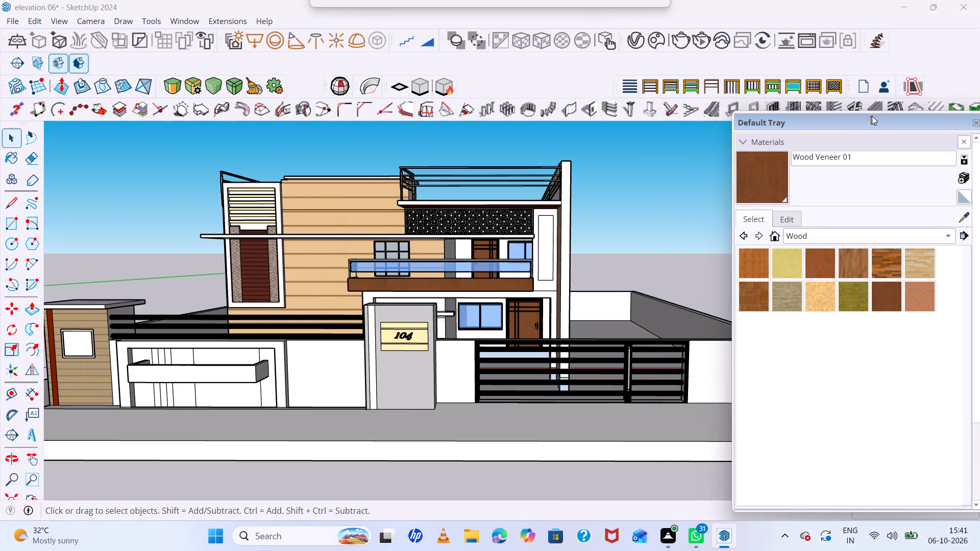
left_click_drag(872, 116, 873, 116)
scroll(454, 348, "down", 2)
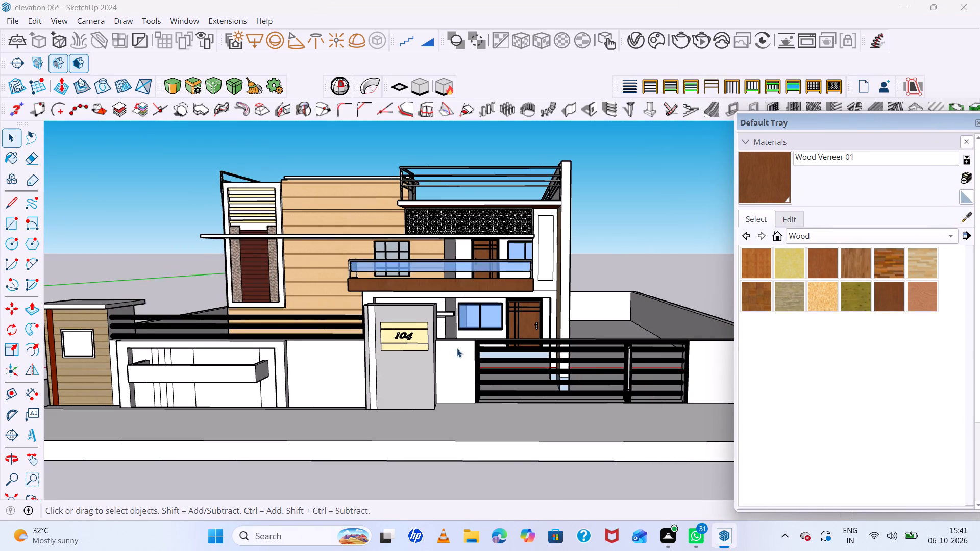
scroll(457, 348, "down", 5)
scroll(511, 335, "down", 5)
scroll(432, 275, "down", 7)
scroll(493, 297, "down", 5)
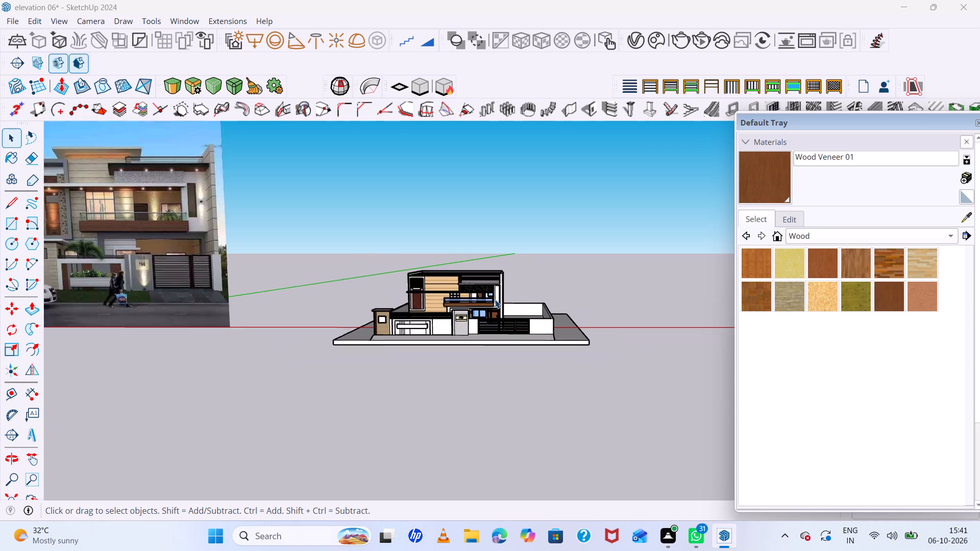
scroll(108, 182, "up", 2)
scroll(272, 211, "up", 5)
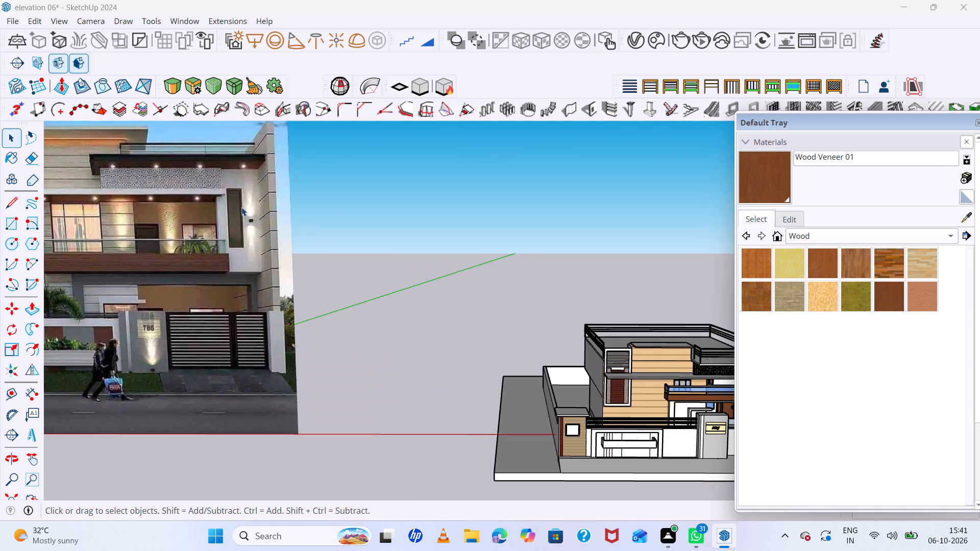
middle_click_drag(262, 238, 247, 243)
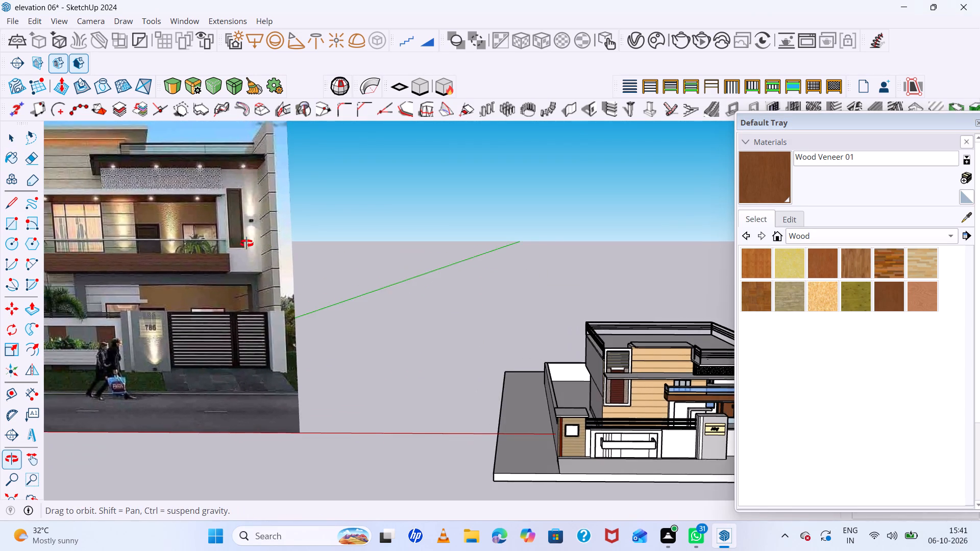
middle_click_drag(247, 243, 204, 249)
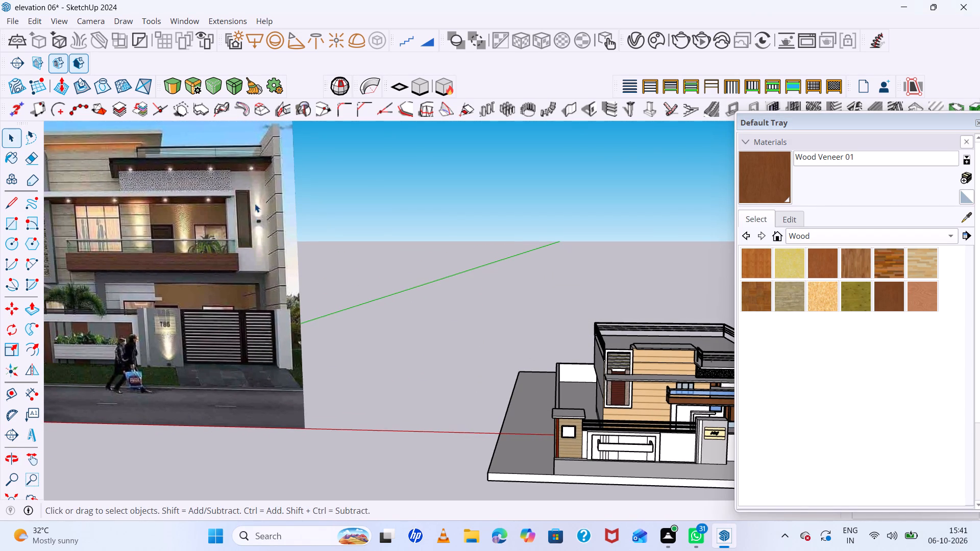
Push the tall narrow rectangular face on the wall beside the lattice screen and balcony inward to form a recessed opening.
scroll(222, 168, "down", 10)
scroll(525, 296, "up", 17)
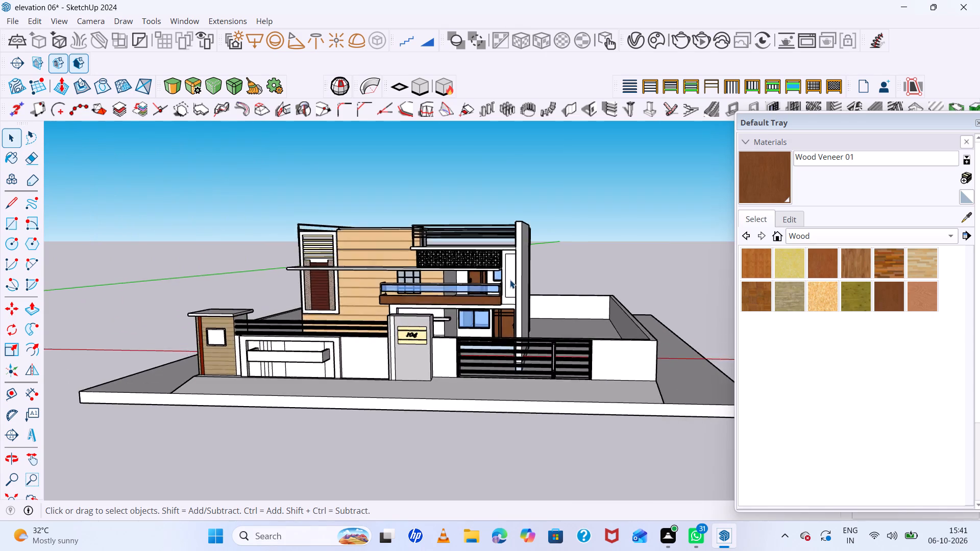
scroll(510, 280, "up", 9)
middle_click_drag(508, 277, 532, 287)
scroll(511, 281, "up", 6)
left_click(510, 279)
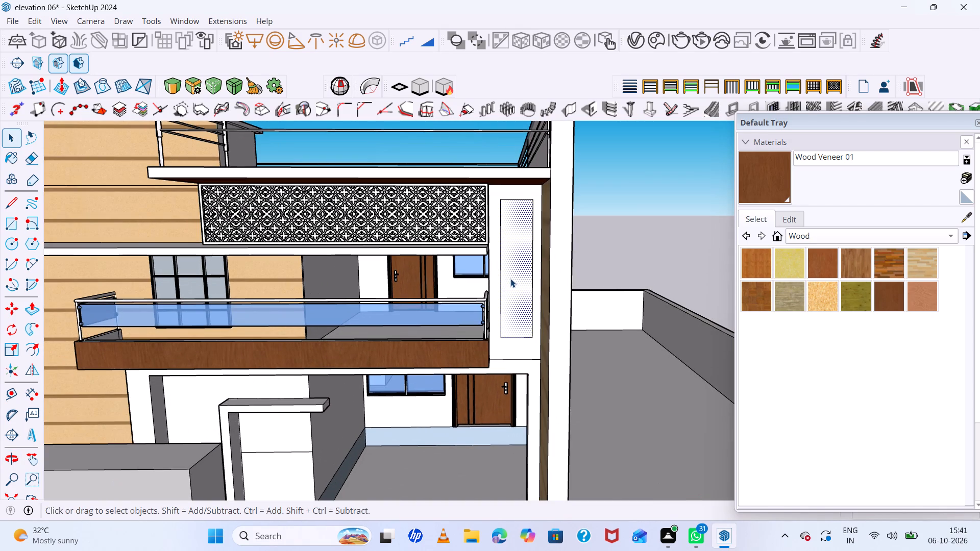
key("p")
left_click_drag(509, 278, 508, 255)
Examine the depth and inner faces of the tall recessed opening beside the balcony from several angles.
scroll(508, 254, "down", 3)
middle_click_drag(515, 262, 597, 298)
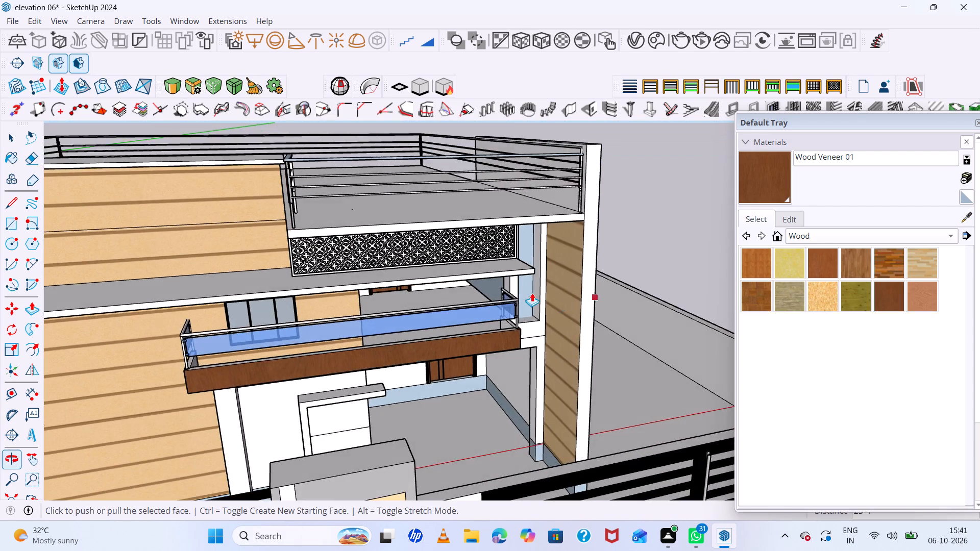
scroll(521, 291, "up", 12)
scroll(546, 309, "down", 4)
middle_click_drag(550, 311, 509, 300)
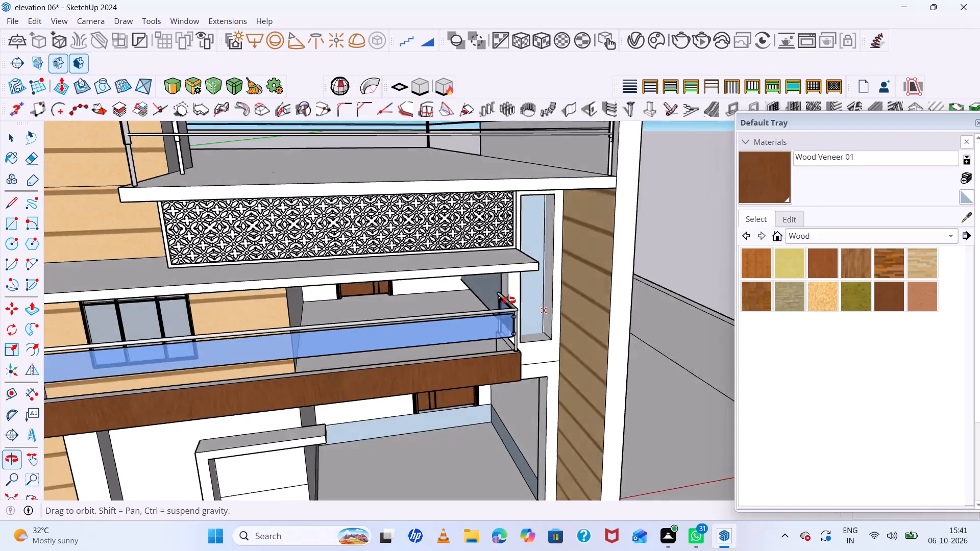
middle_click_drag(509, 300, 446, 253)
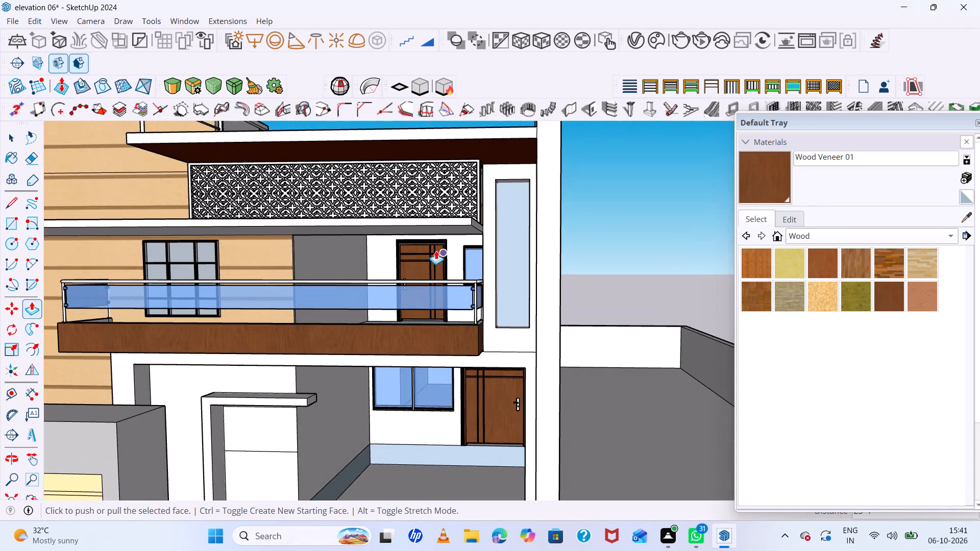
scroll(537, 262, "down", 5)
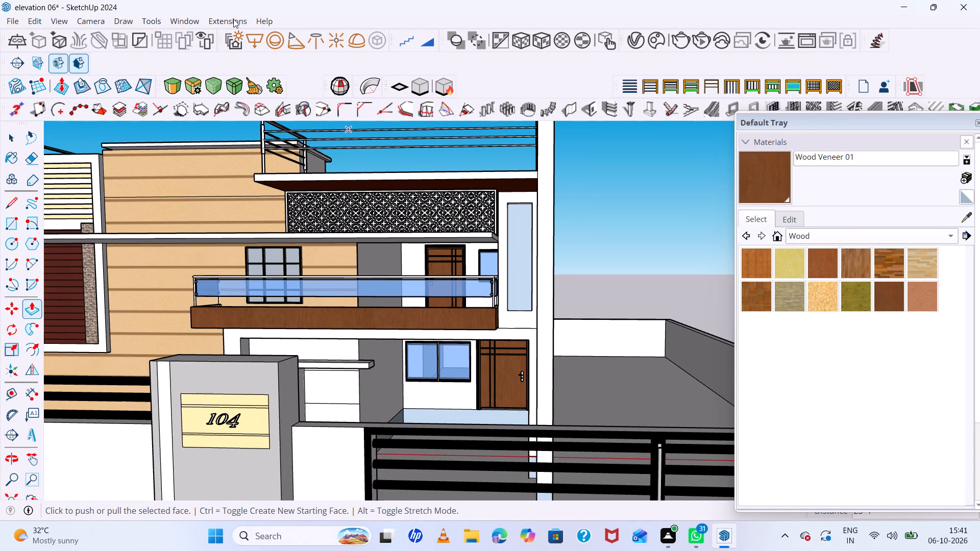
scroll(470, 188, "up", 5)
middle_click_drag(581, 279, 589, 298)
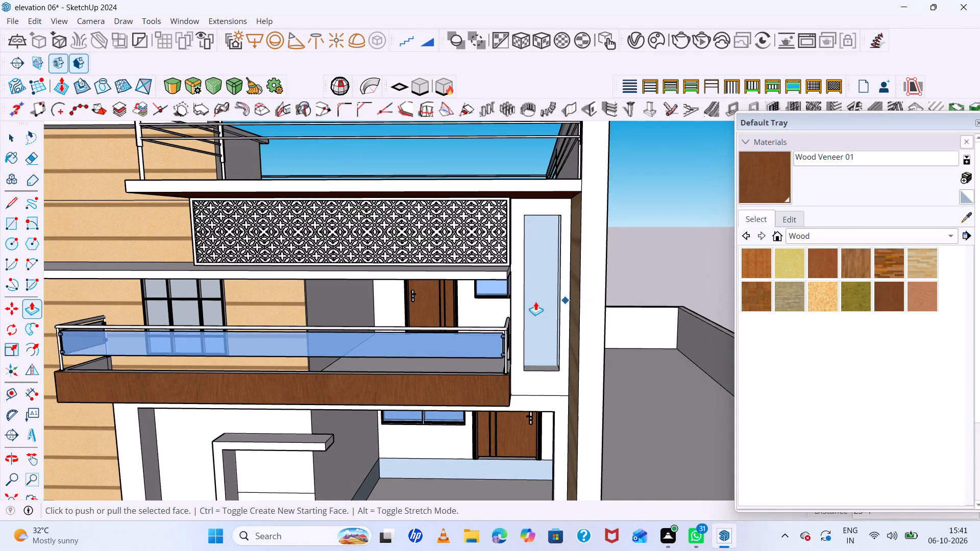
key("space")
left_click(539, 291)
scroll(546, 340, "up", 5)
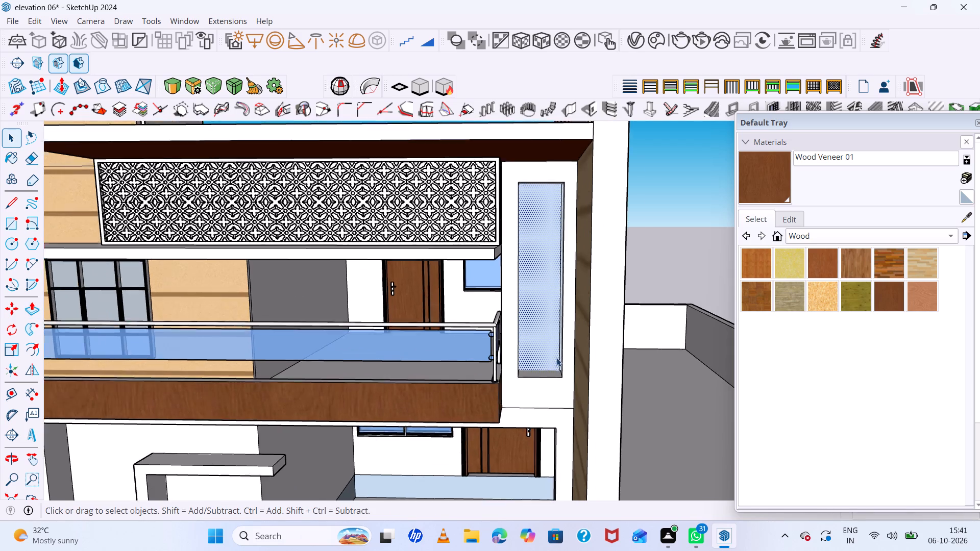
middle_click_drag(563, 377, 559, 371)
scroll(602, 403, "up", 1)
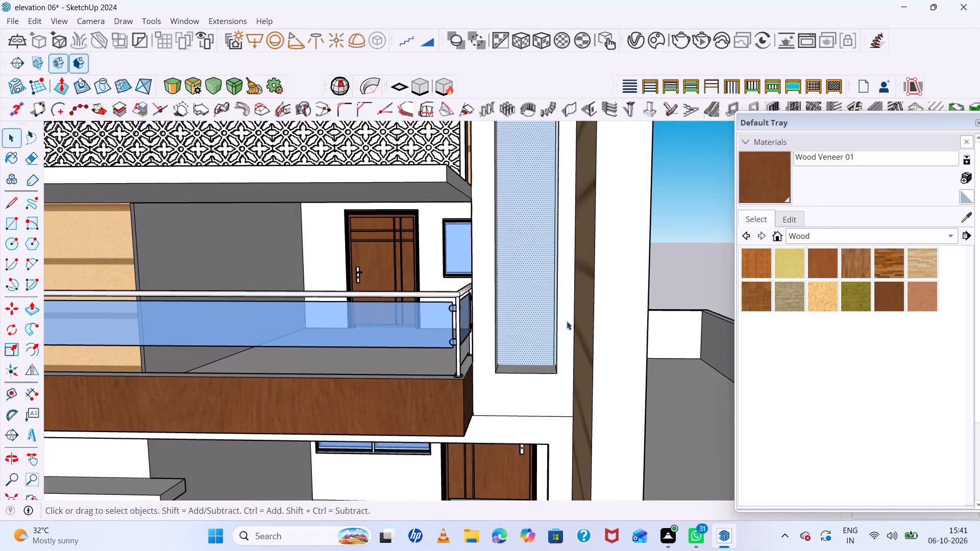
scroll(565, 302, "down", 6)
key("space")
left_click(645, 253)
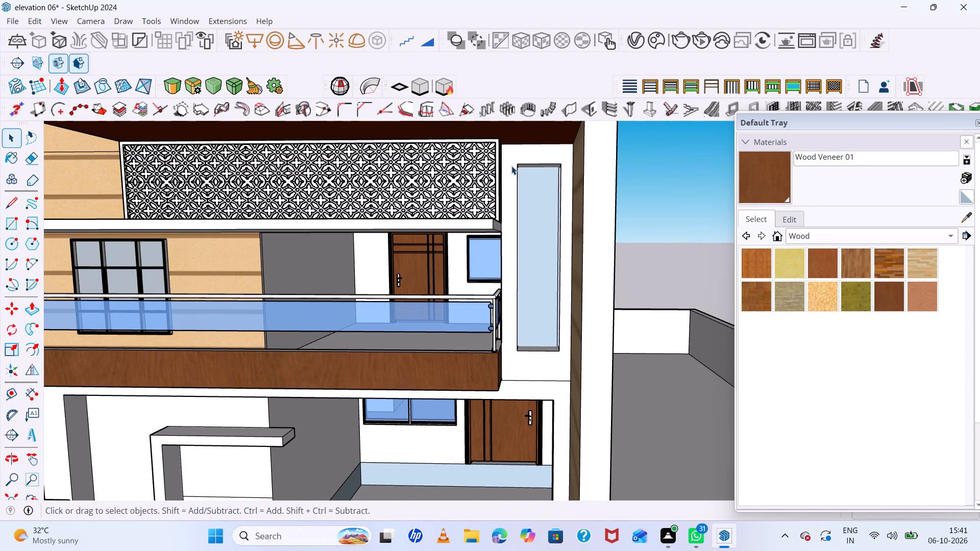
Draw a rectangle across the front of the tall recessed opening, from its upper corner to the diagonally opposite lower corner.
scroll(511, 165, "up", 3)
key("r")
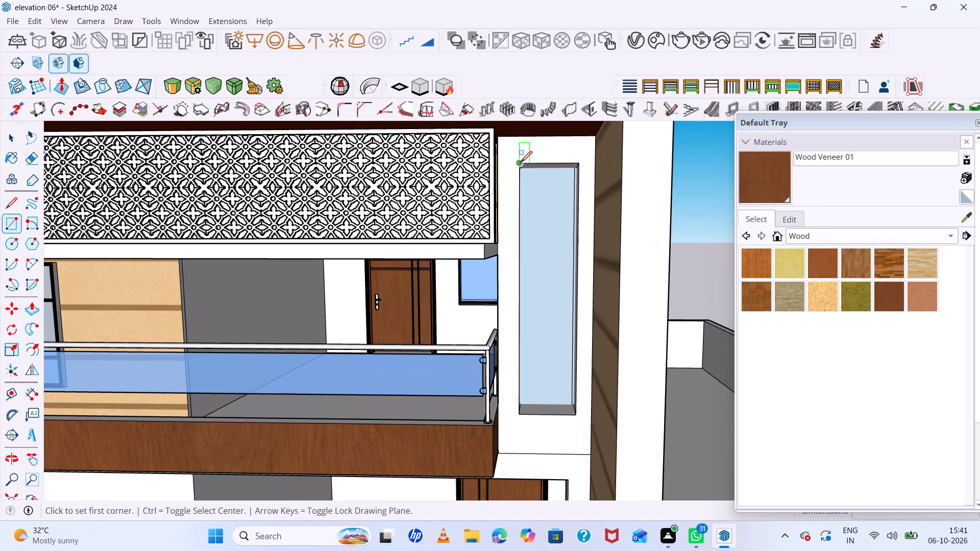
left_click(521, 162)
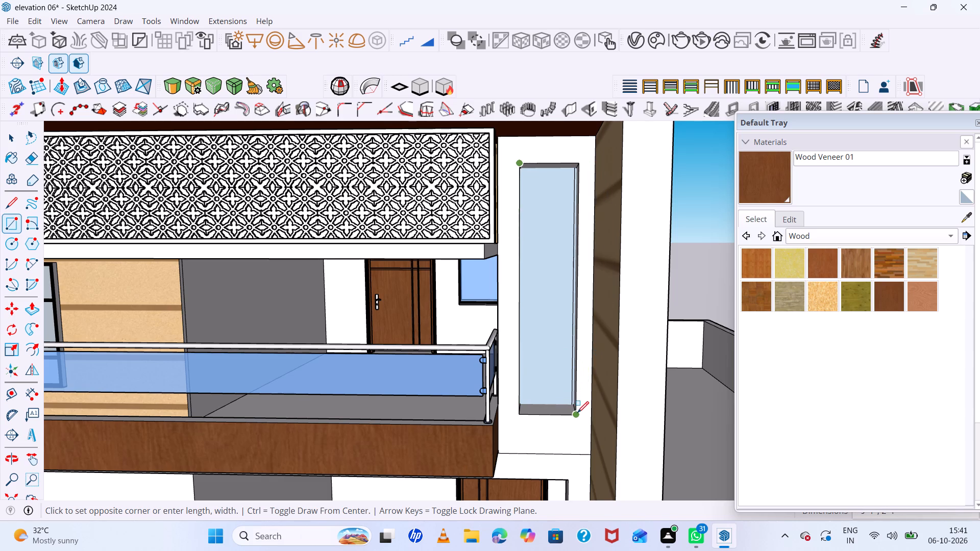
left_click(577, 413)
Paint the new rectangle over the tall opening with Translucent Glass Blue from the Glass and Mirrors collection.
left_click(846, 236)
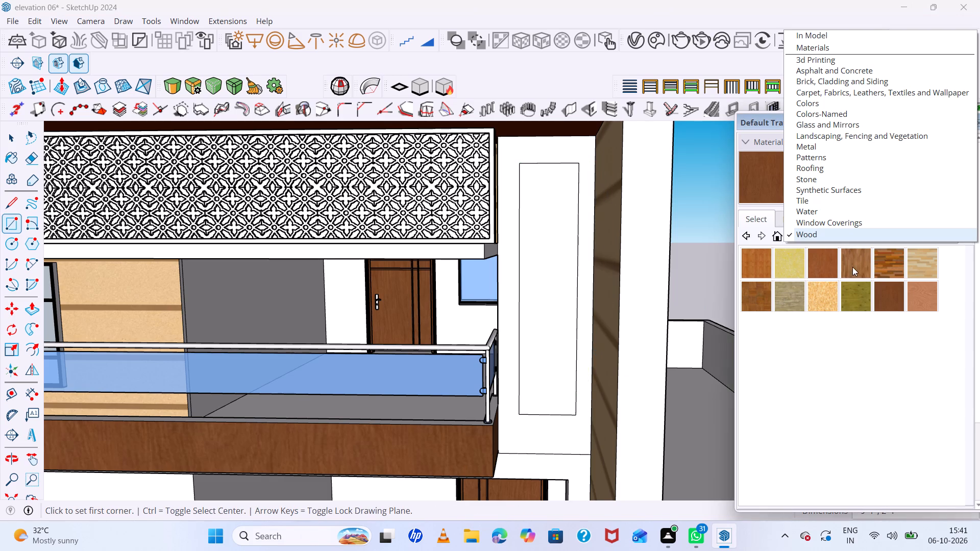
left_click(838, 126)
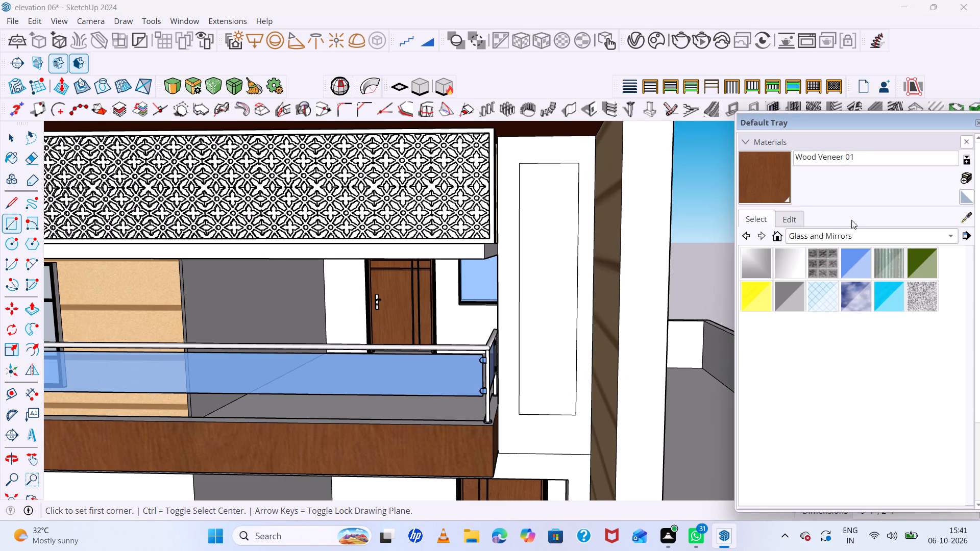
left_click(855, 263)
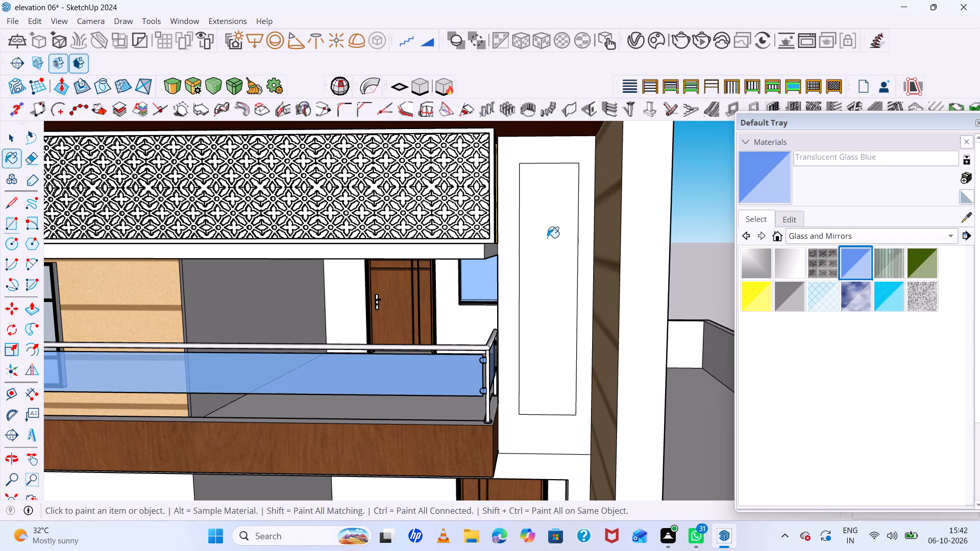
left_click(547, 237)
scroll(542, 258, "down", 7)
middle_click_drag(597, 300, 578, 310)
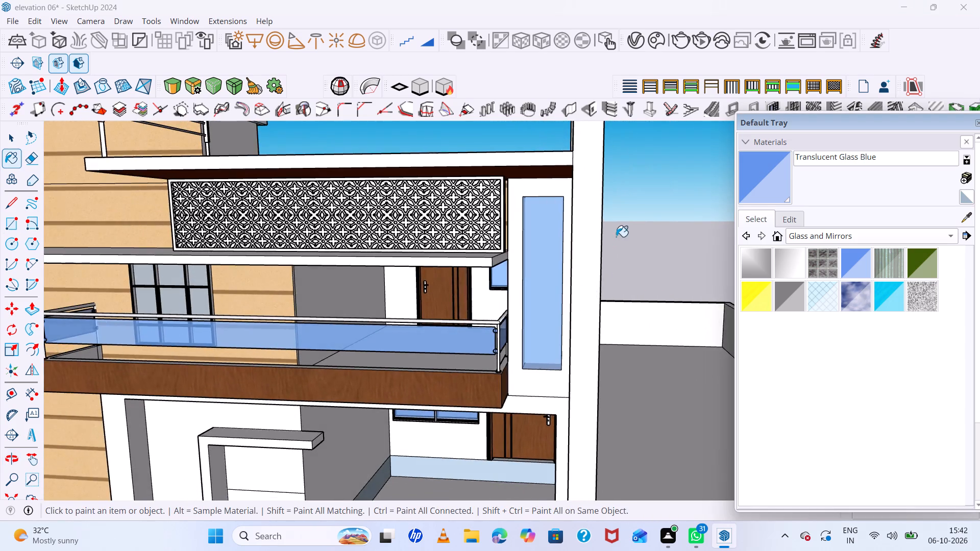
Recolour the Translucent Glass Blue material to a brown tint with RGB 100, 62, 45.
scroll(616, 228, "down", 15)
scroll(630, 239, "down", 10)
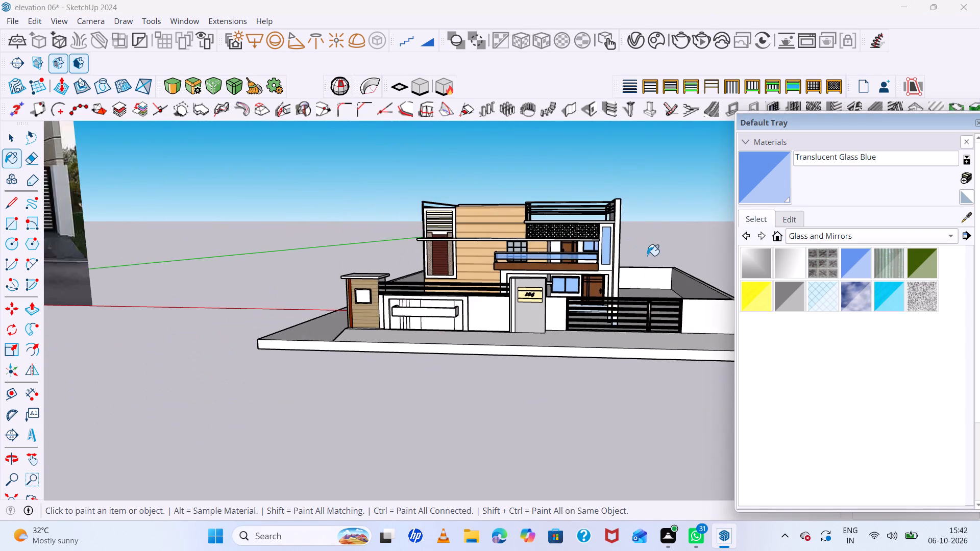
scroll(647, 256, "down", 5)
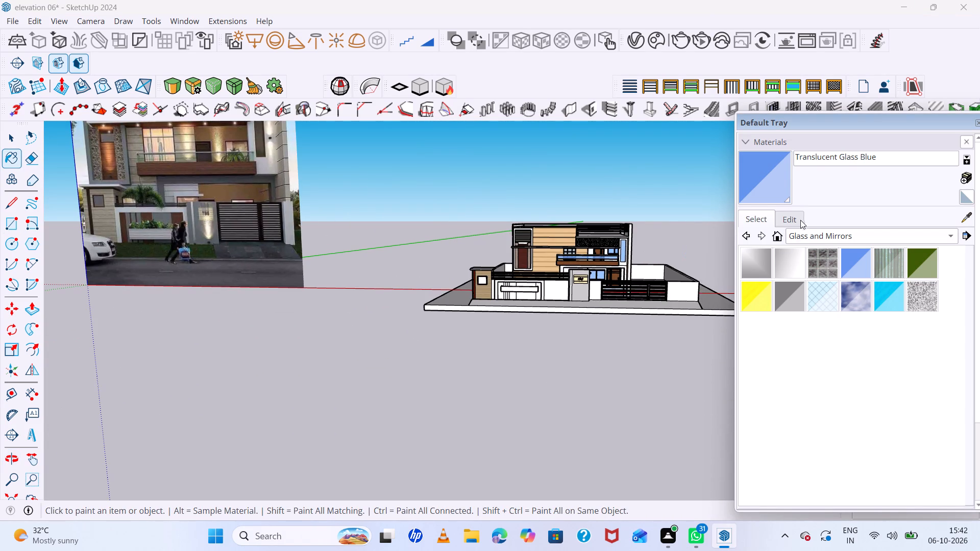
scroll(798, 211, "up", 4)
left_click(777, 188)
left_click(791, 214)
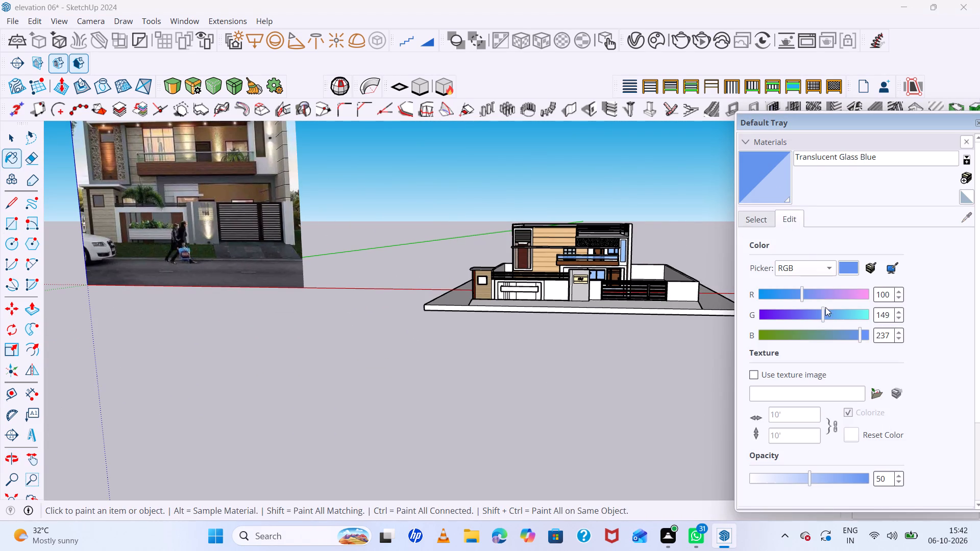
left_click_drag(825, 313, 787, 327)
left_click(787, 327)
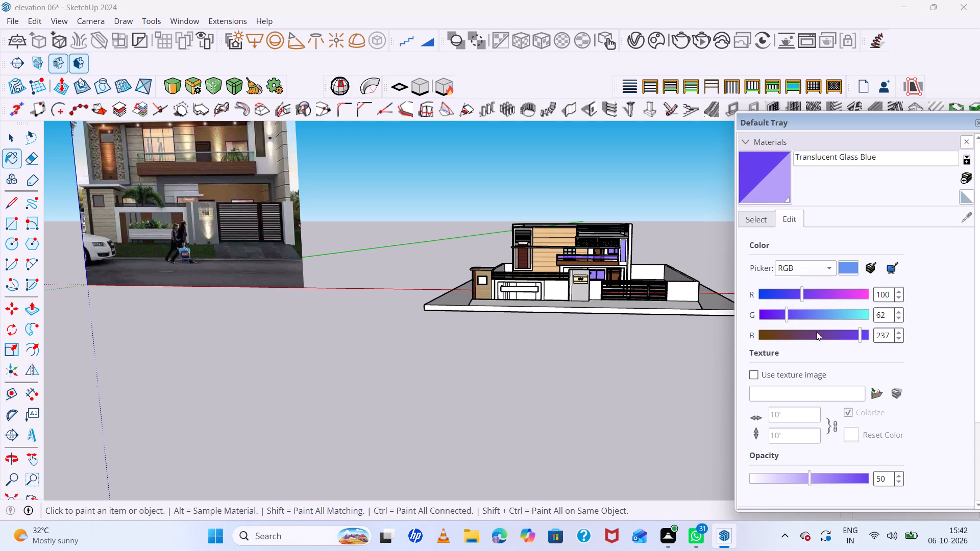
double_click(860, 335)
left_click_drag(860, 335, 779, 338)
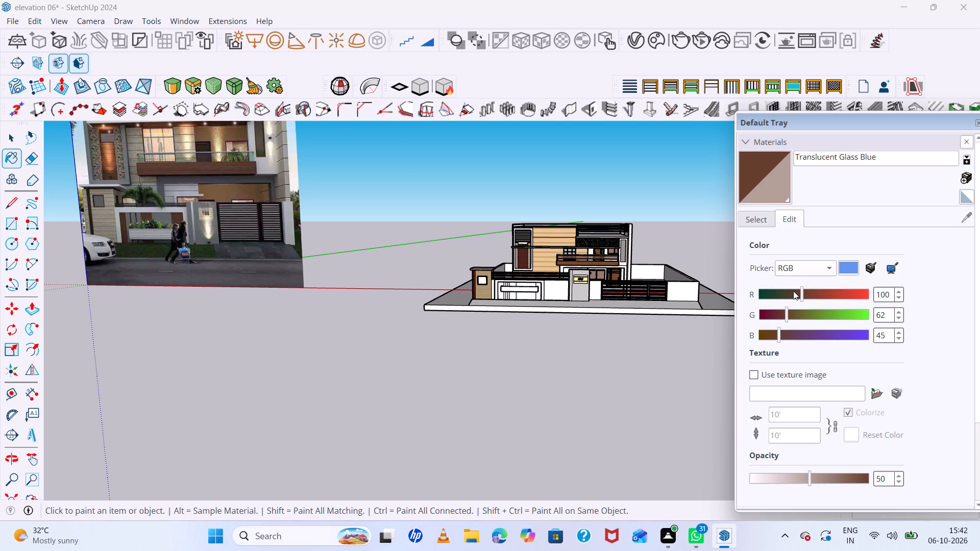
Examine the recoloured glass on the tall opening, balcony railing and windows against the rest of the facade.
scroll(623, 242, "up", 13)
scroll(680, 257, "up", 7)
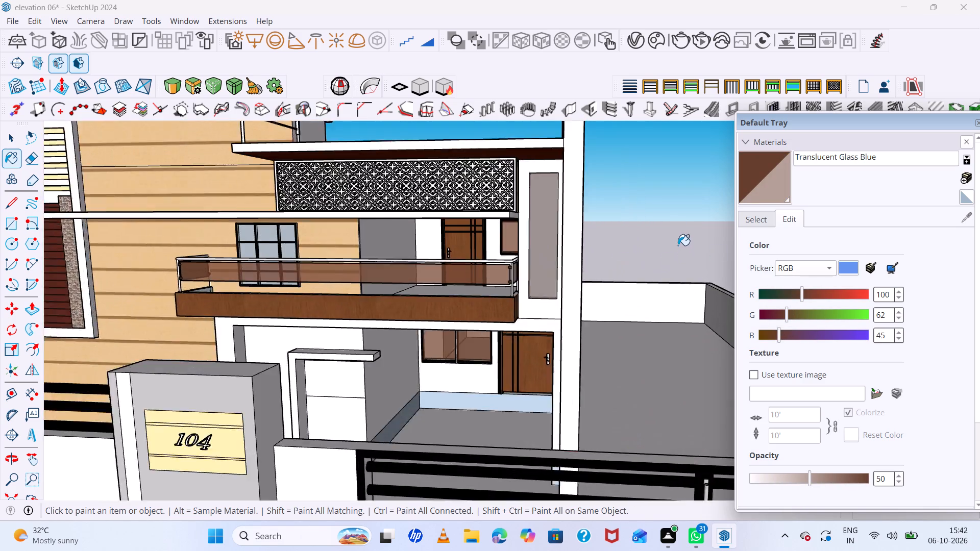
scroll(652, 234, "up", 4)
scroll(651, 233, "down", 5)
key("space")
left_click(660, 201)
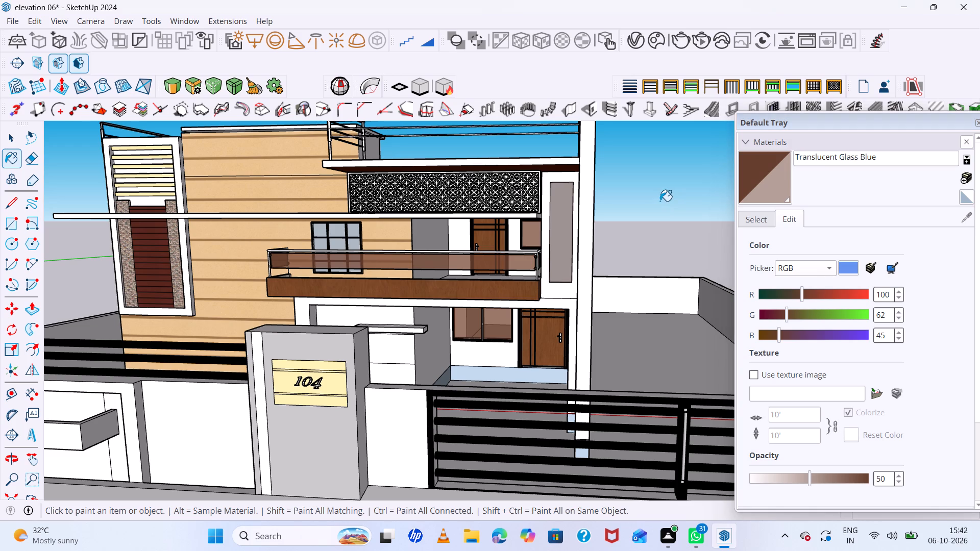
scroll(579, 230, "up", 11)
middle_click_drag(594, 243, 622, 247)
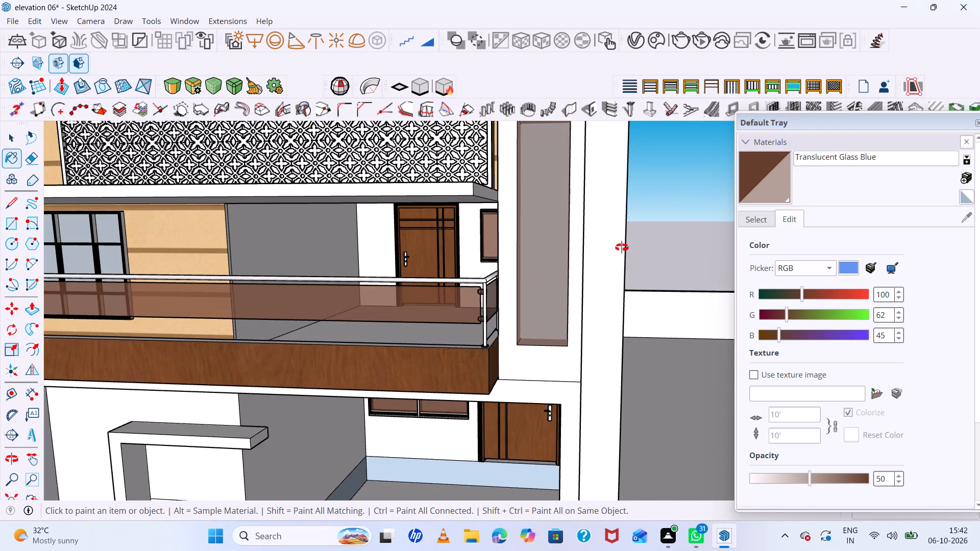
middle_click_drag(622, 247, 609, 239)
scroll(609, 228, "down", 20)
scroll(609, 228, "down", 3)
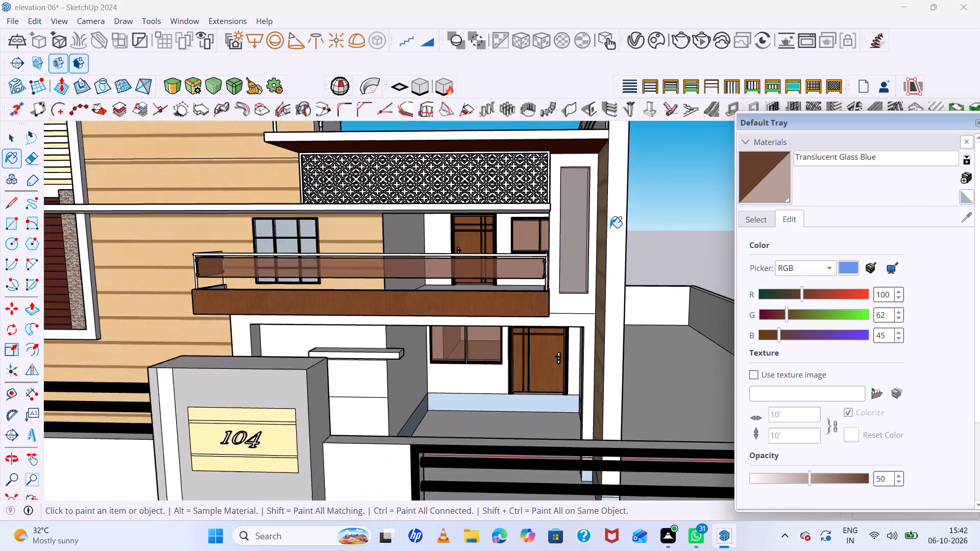
scroll(610, 228, "down", 1)
key("space")
left_click(666, 220)
scroll(551, 255, "up", 3)
scroll(559, 247, "down", 6)
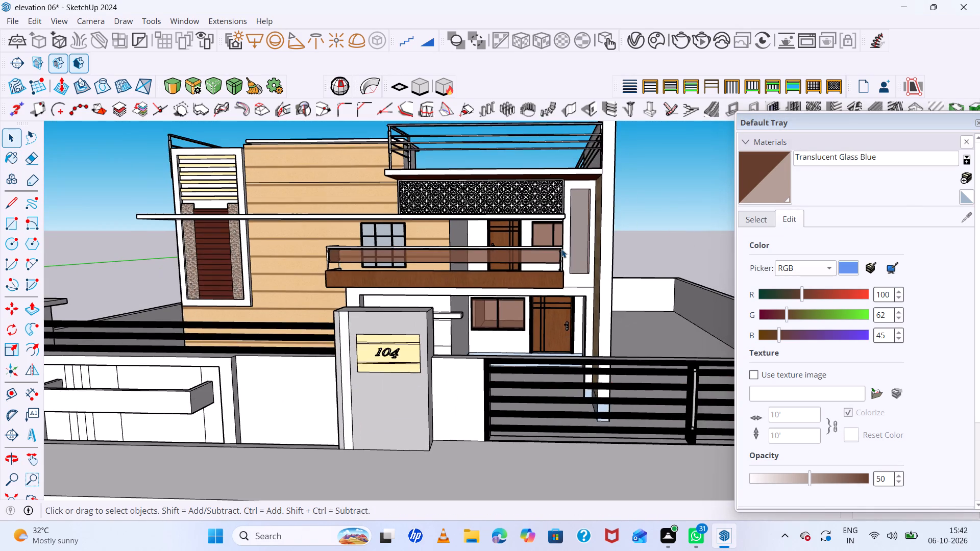
scroll(561, 249, "up", 5)
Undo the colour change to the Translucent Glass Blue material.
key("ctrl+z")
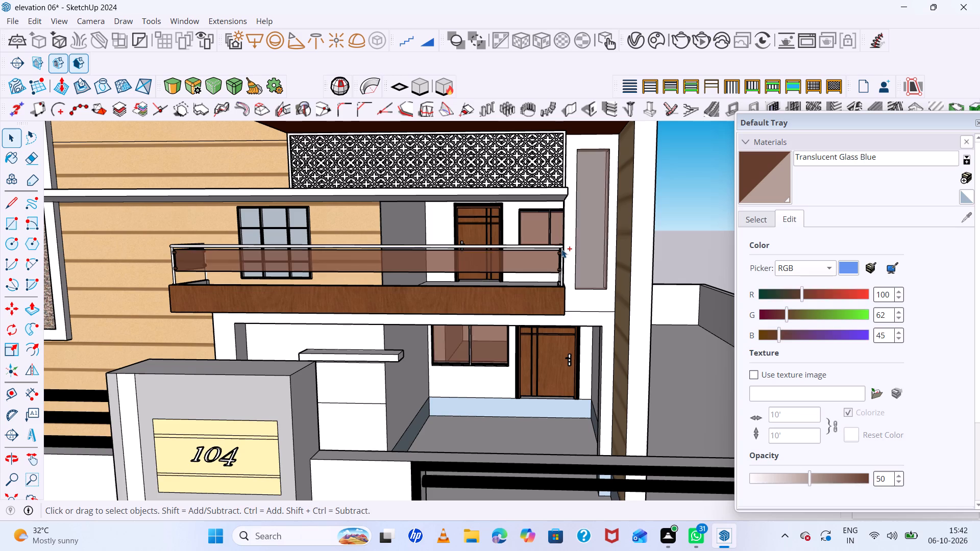
Paint the glass face over the tall opening beside the balcony with Translucent Glass Gray from Glass and Mirrors.
key("space")
scroll(595, 243, "up", 2)
left_click(595, 243)
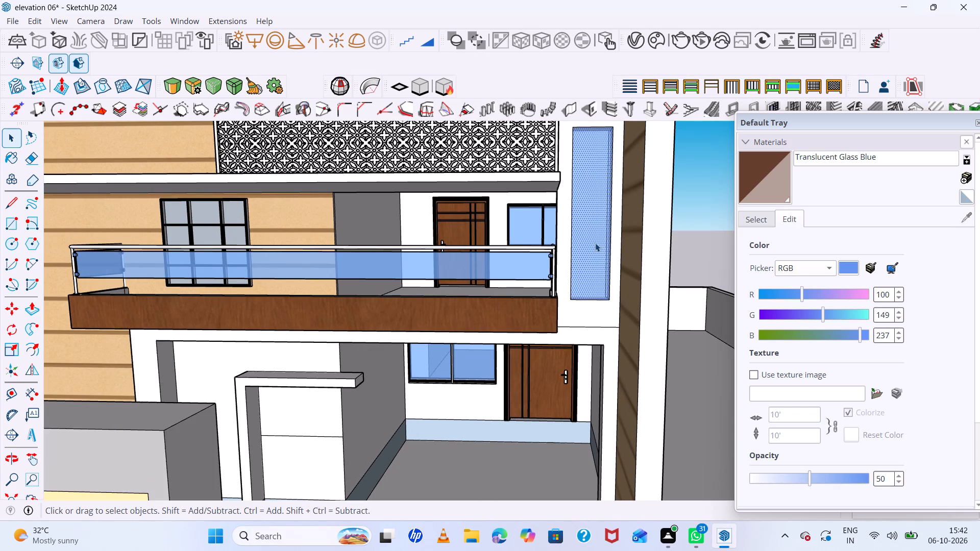
left_click(768, 222)
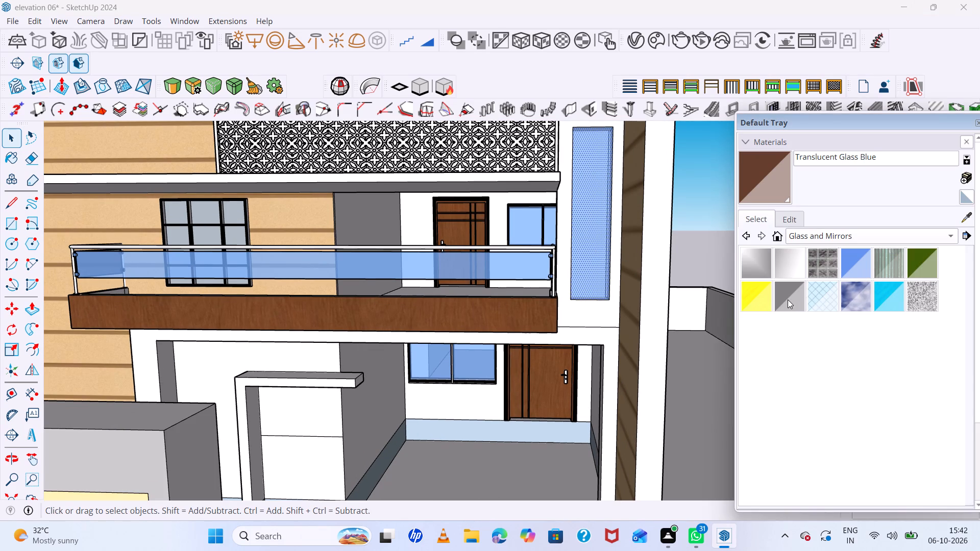
double_click(788, 299)
left_click(594, 205)
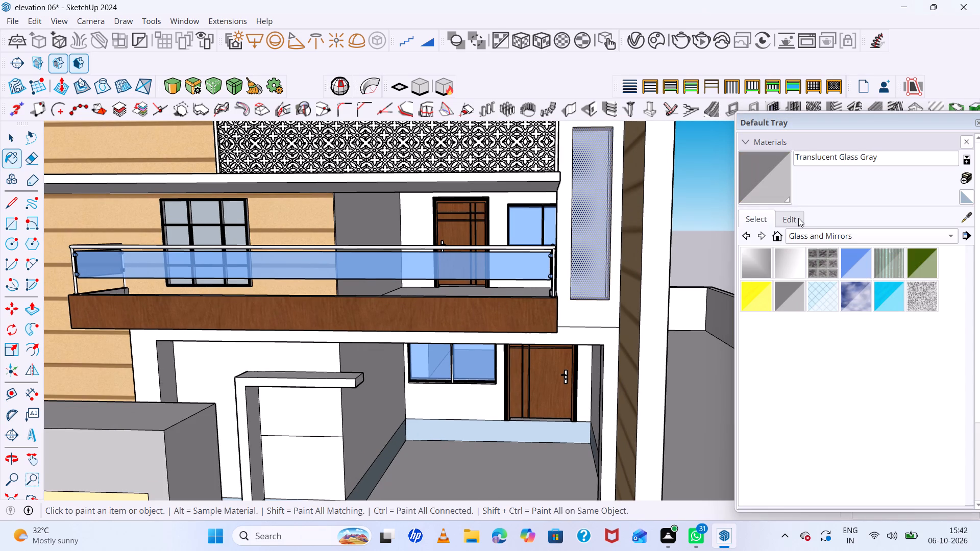
Recolour the Translucent Glass Gray material to a brown tint with RGB 128, 100, 65, and close the materials tray.
left_click(798, 218)
left_click_drag(813, 335, 779, 338)
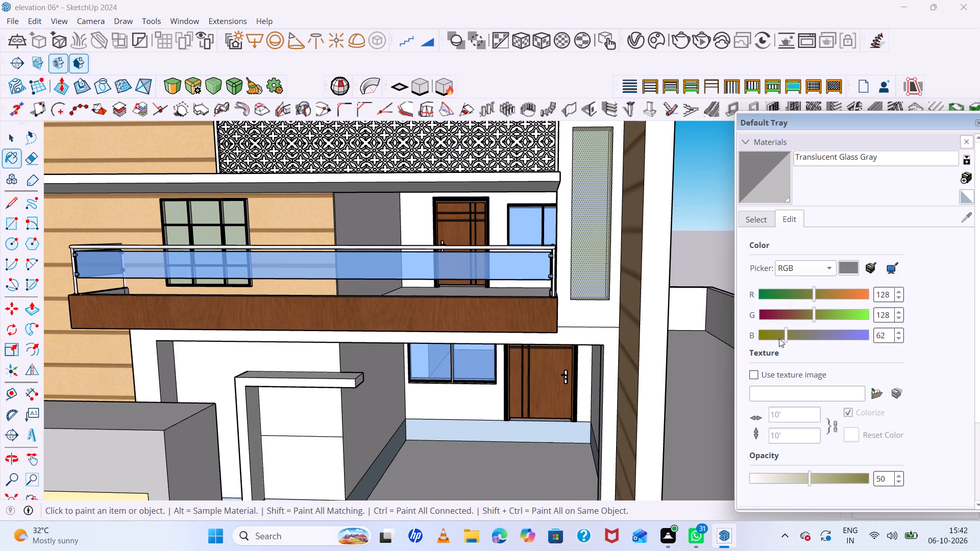
left_click_drag(779, 338, 786, 339)
left_click(786, 339)
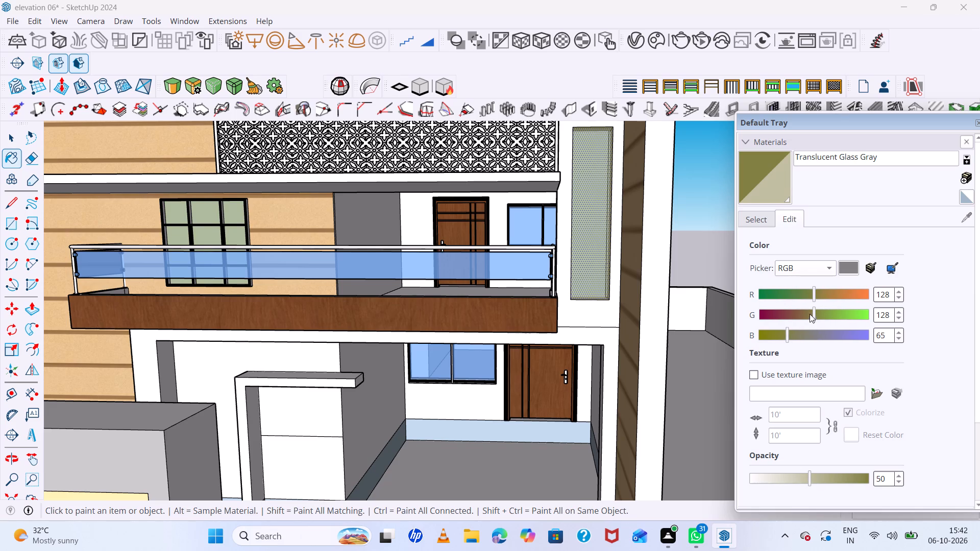
left_click_drag(811, 313, 802, 315)
left_click(802, 315)
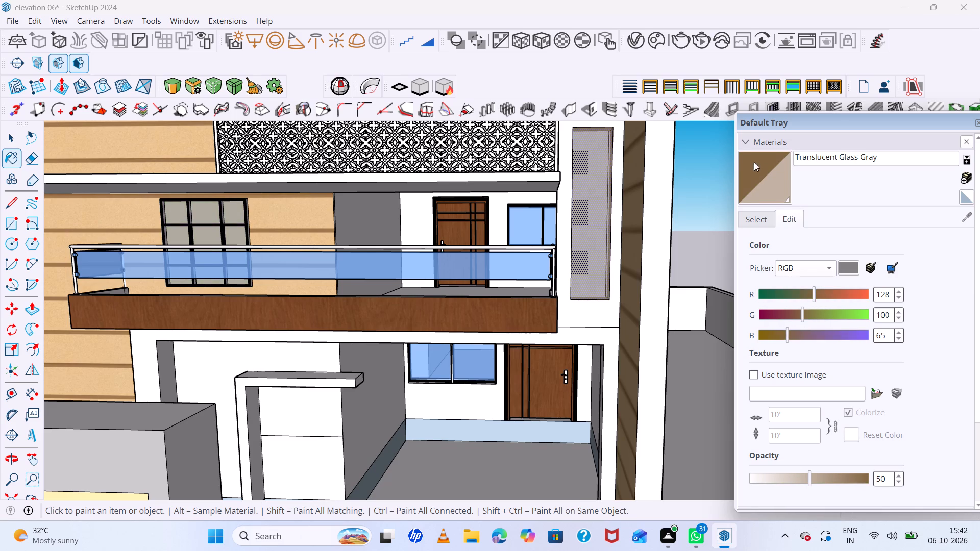
key("space")
left_click(713, 154)
left_click(978, 121)
Examine the brown-tinted glass, balcony and front facade from several angles and distances.
key("space")
scroll(731, 234, "down", 6)
middle_click_drag(753, 245, 684, 257)
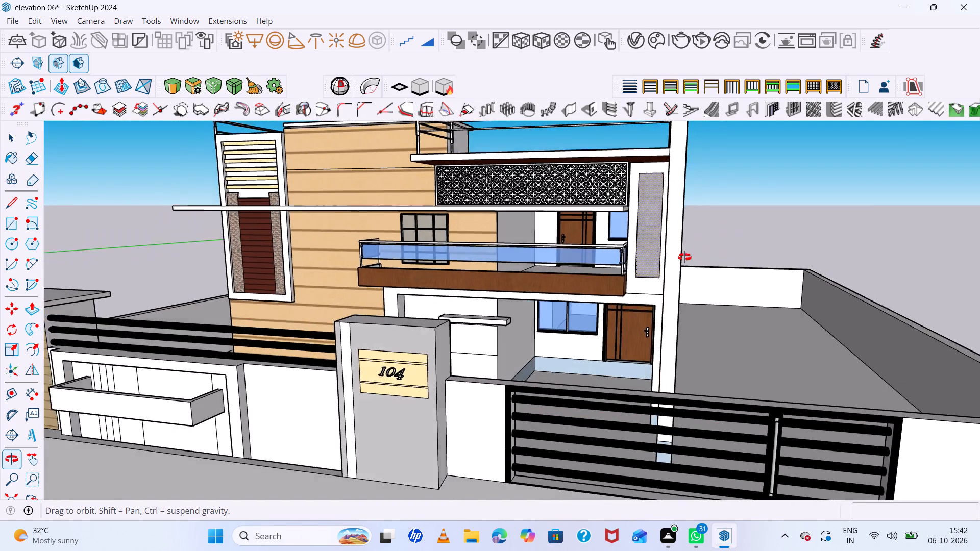
middle_click_drag(684, 257, 736, 276)
scroll(555, 274, "up", 7)
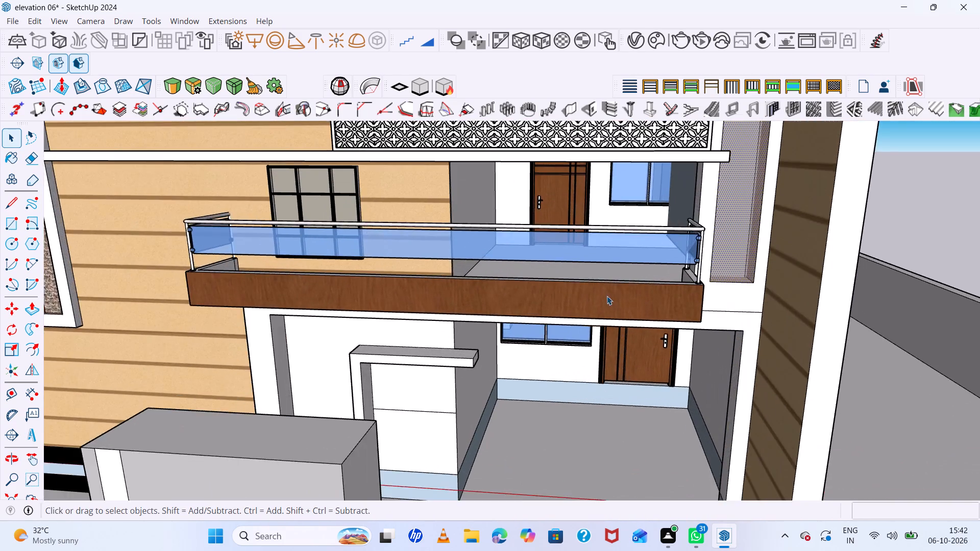
middle_click_drag(622, 292, 703, 268)
scroll(701, 268, "down", 3)
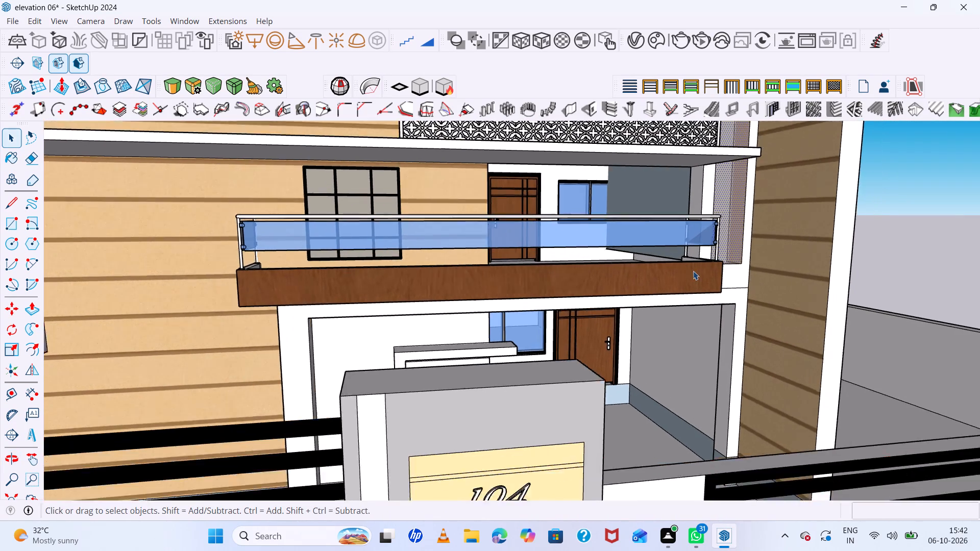
scroll(693, 271, "down", 15)
middle_click_drag(725, 276, 679, 276)
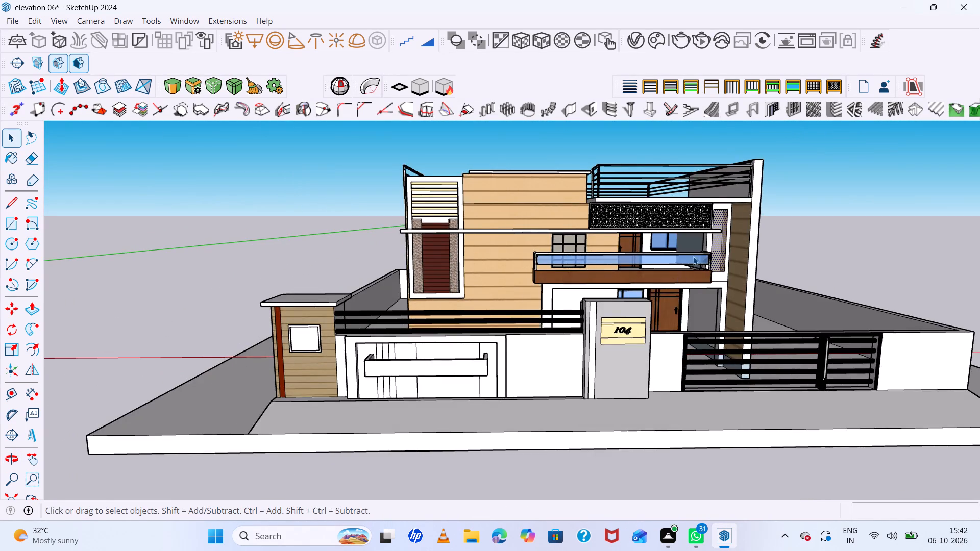
scroll(693, 256, "down", 5)
scroll(755, 259, "up", 1)
scroll(758, 234, "down", 5)
middle_click_drag(783, 260, 707, 257)
scroll(707, 257, "up", 6)
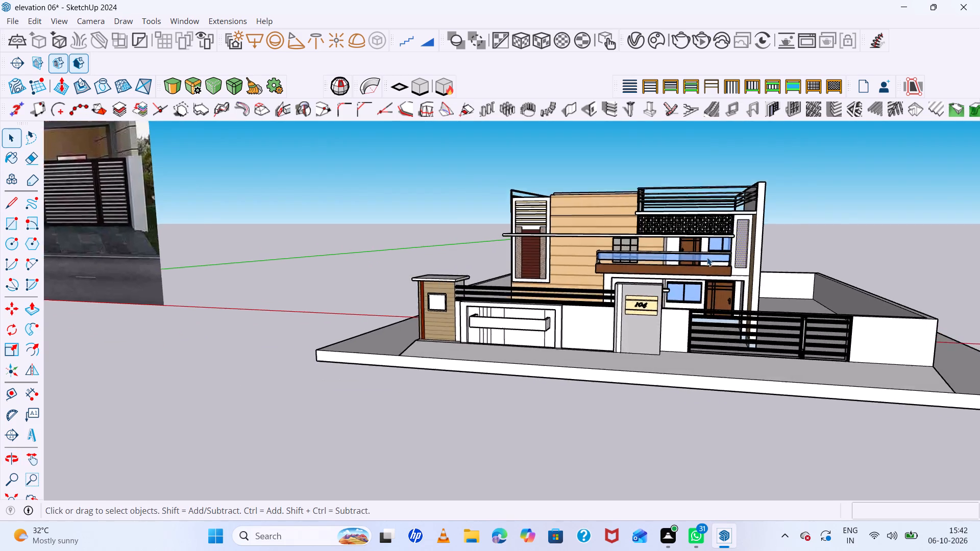
scroll(716, 267, "up", 1)
middle_click_drag(731, 271, 747, 277)
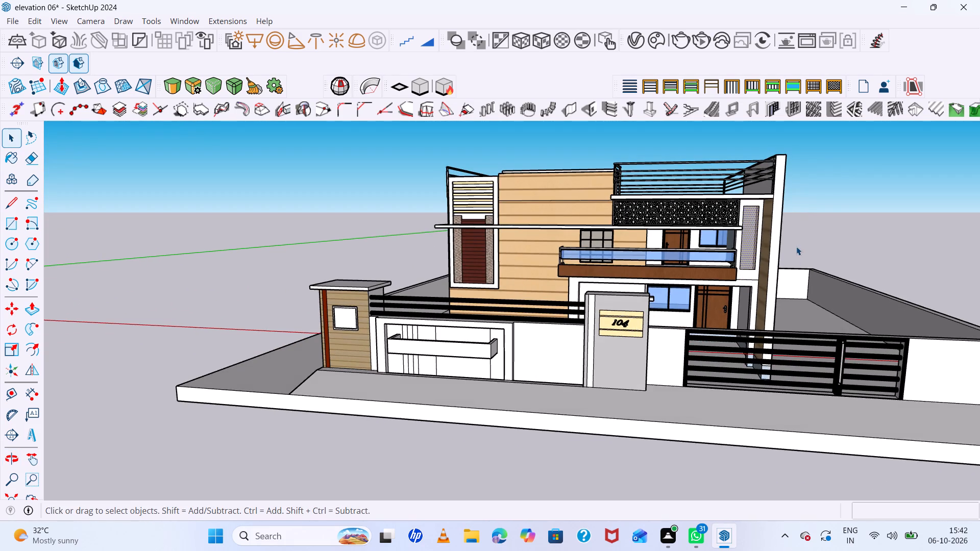
Compare the house model with the reference photo, checking the upper floor, tall opening and balcony.
scroll(796, 246, "down", 14)
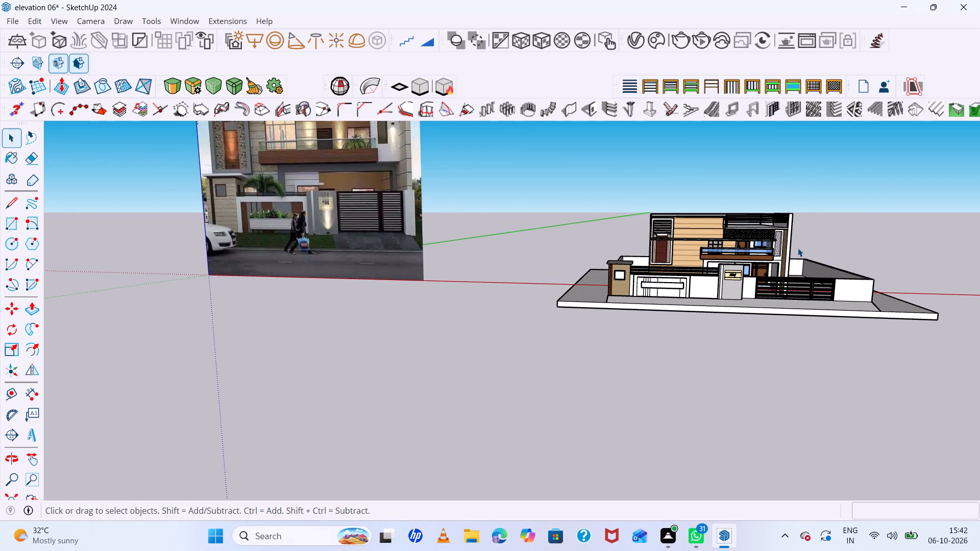
scroll(798, 248, "down", 7)
scroll(576, 162, "up", 7)
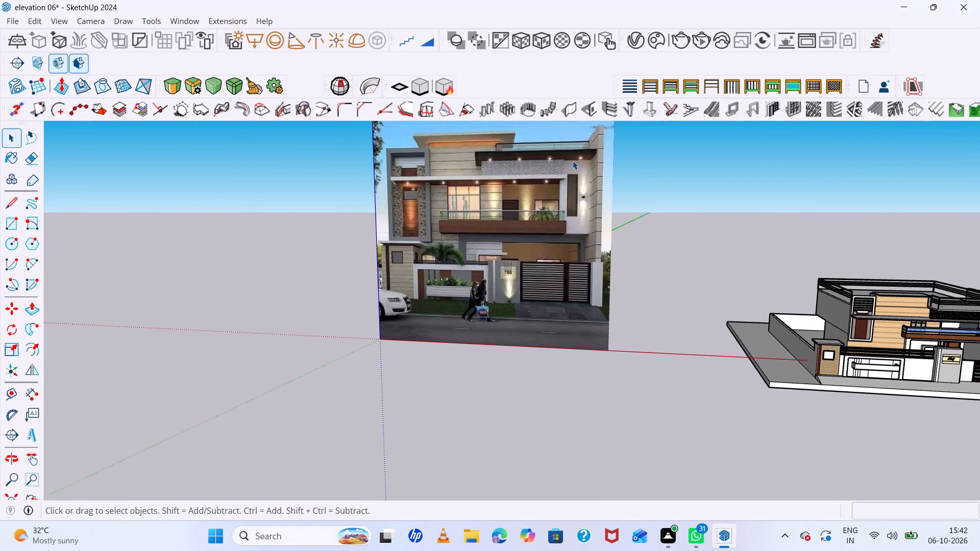
scroll(535, 222, "down", 5)
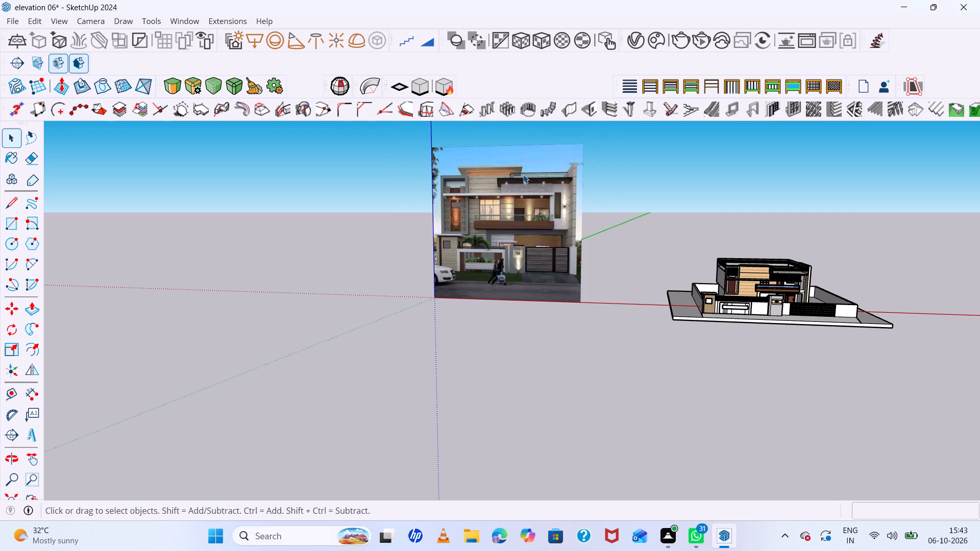
scroll(523, 169, "up", 6)
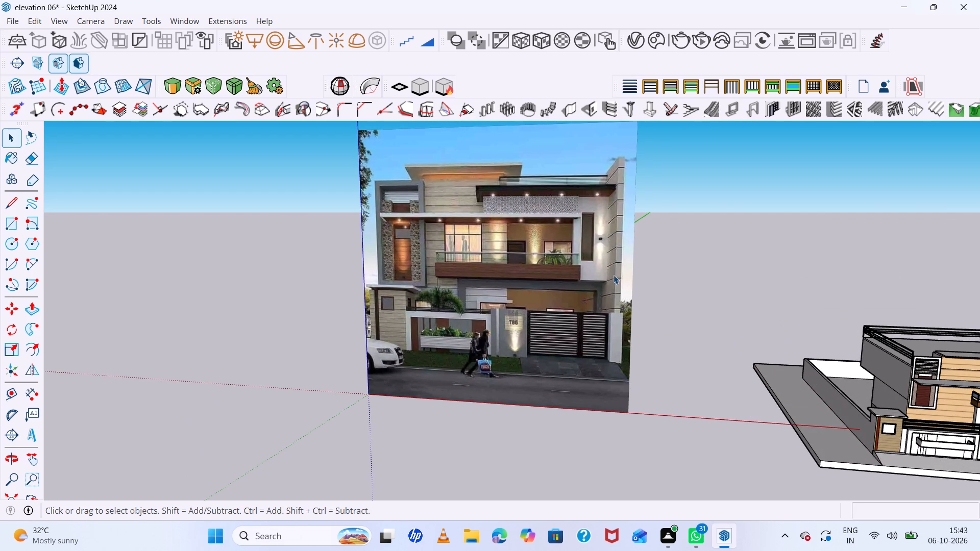
scroll(421, 252, "down", 7)
scroll(879, 373, "up", 5)
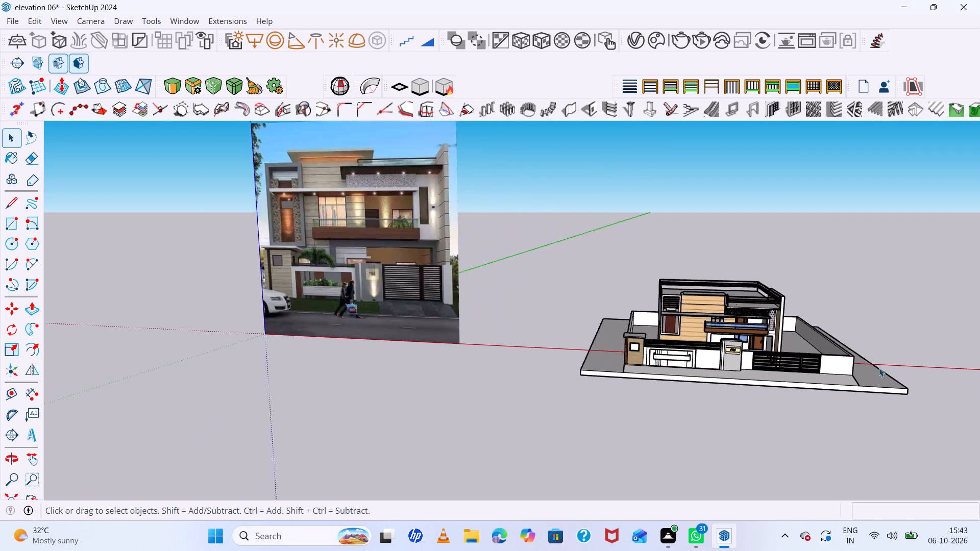
Examine the facade around the balcony, the ground-floor entrance below it and the tall glazed opening up close.
scroll(879, 368, "up", 20)
scroll(879, 368, "up", 18)
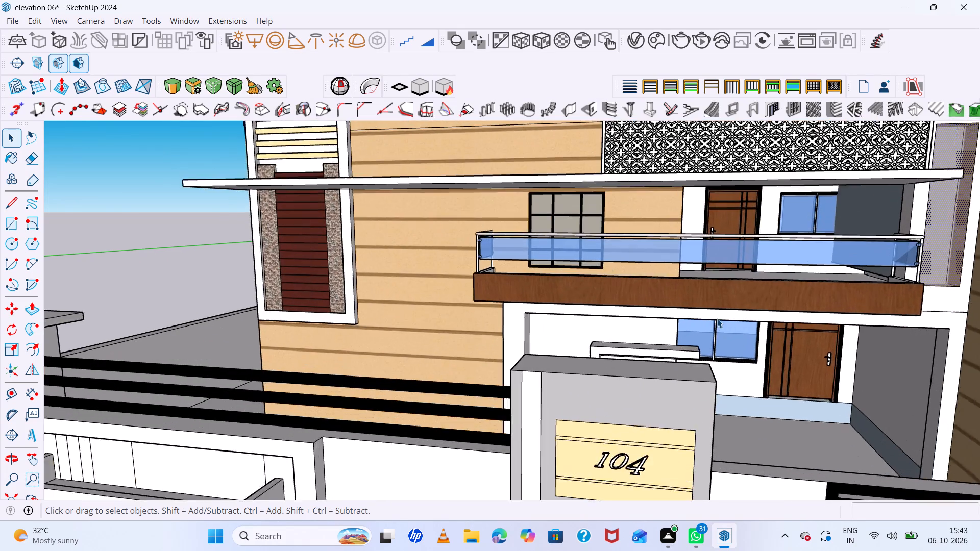
scroll(717, 319, "up", 6)
middle_click_drag(721, 310, 745, 284)
scroll(788, 296, "up", 6)
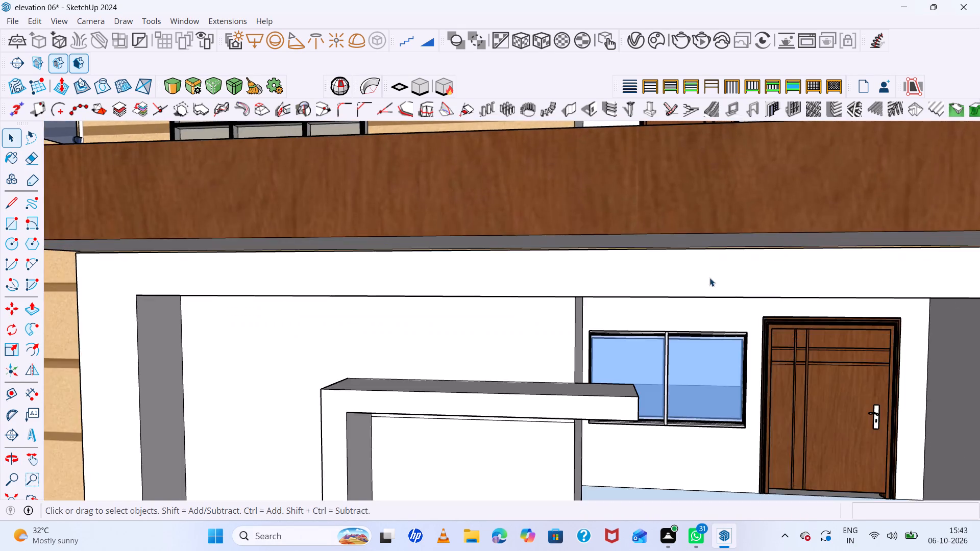
scroll(620, 266, "down", 7)
scroll(717, 288, "up", 3)
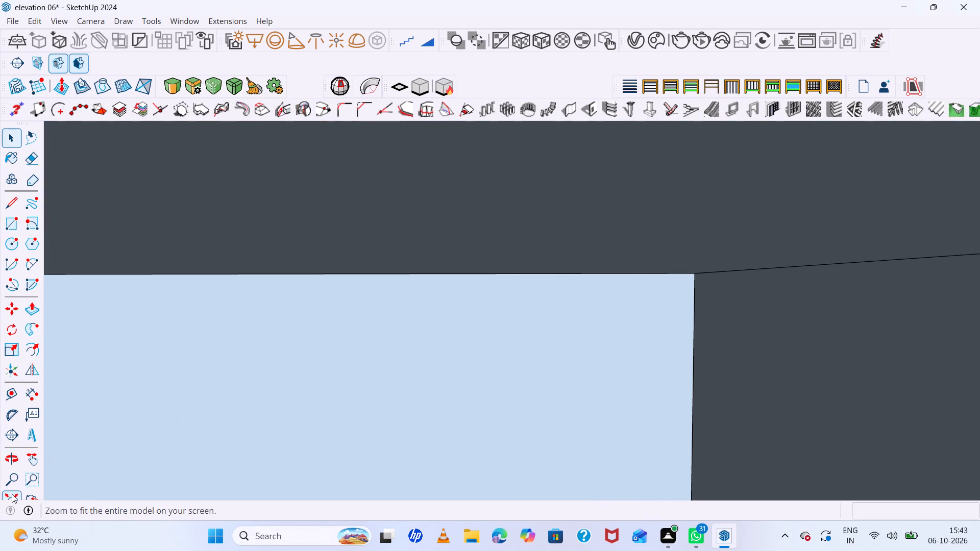
left_click(12, 494)
scroll(804, 369, "up", 5)
scroll(761, 422, "up", 12)
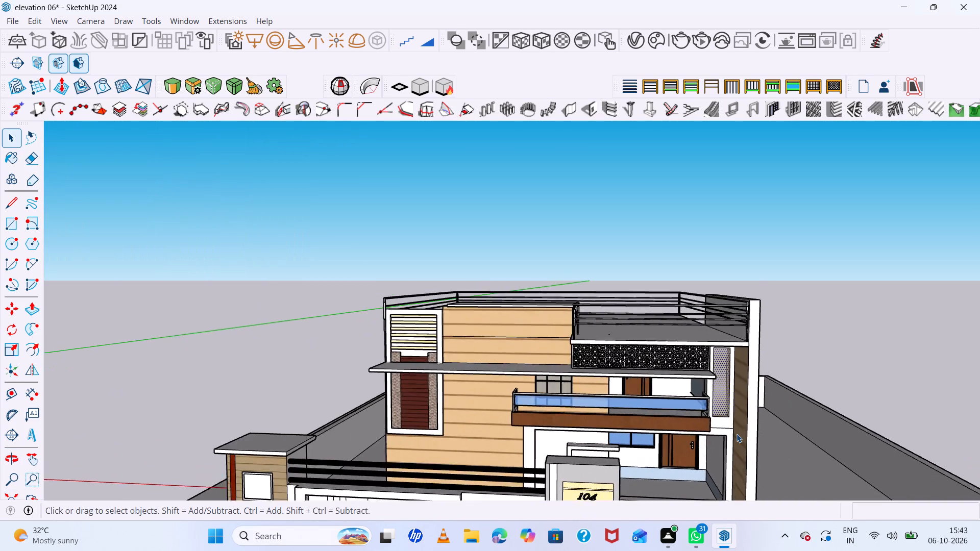
scroll(715, 441, "up", 7)
middle_click_drag(737, 441, 711, 406)
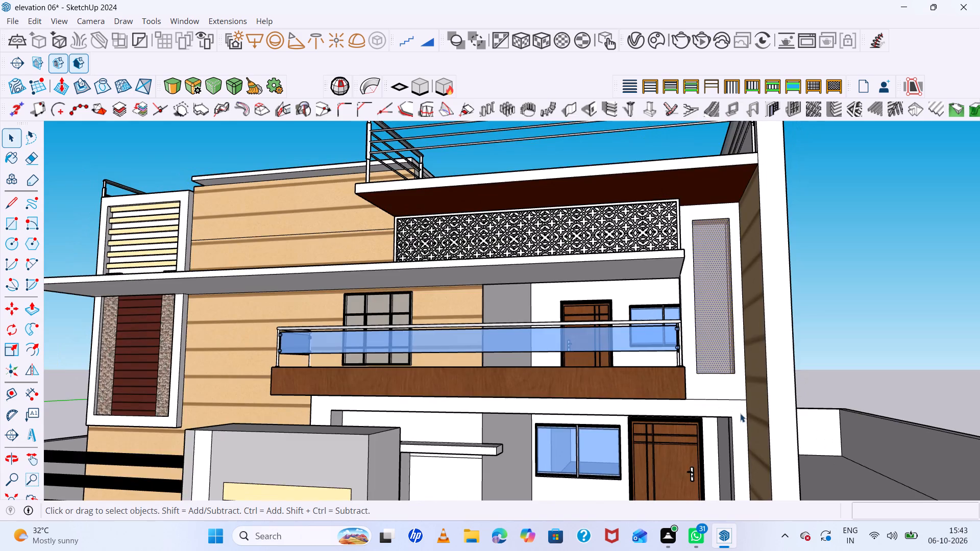
scroll(740, 413, "up", 6)
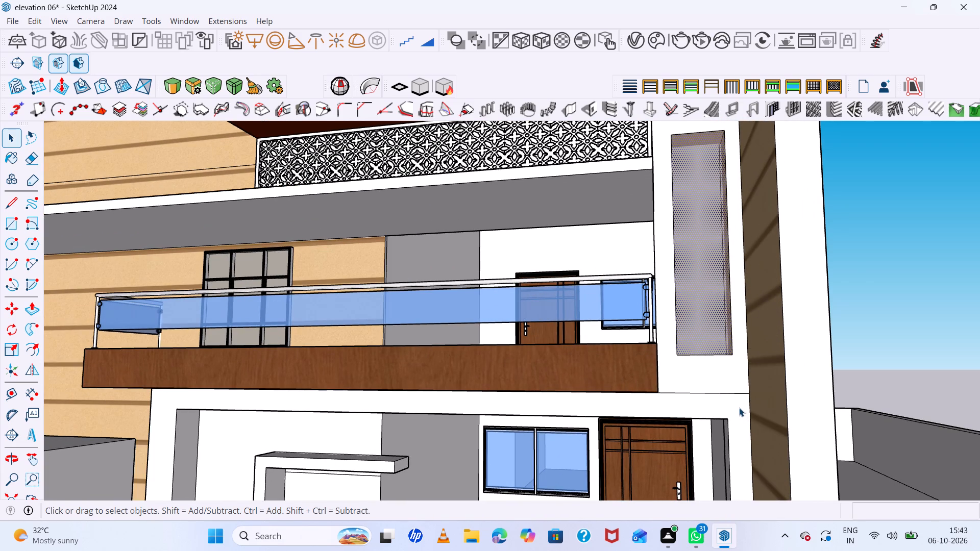
Paint the white frame around the ground-floor entrance beneath the balcony with the grey Color M03 material.
key("b")
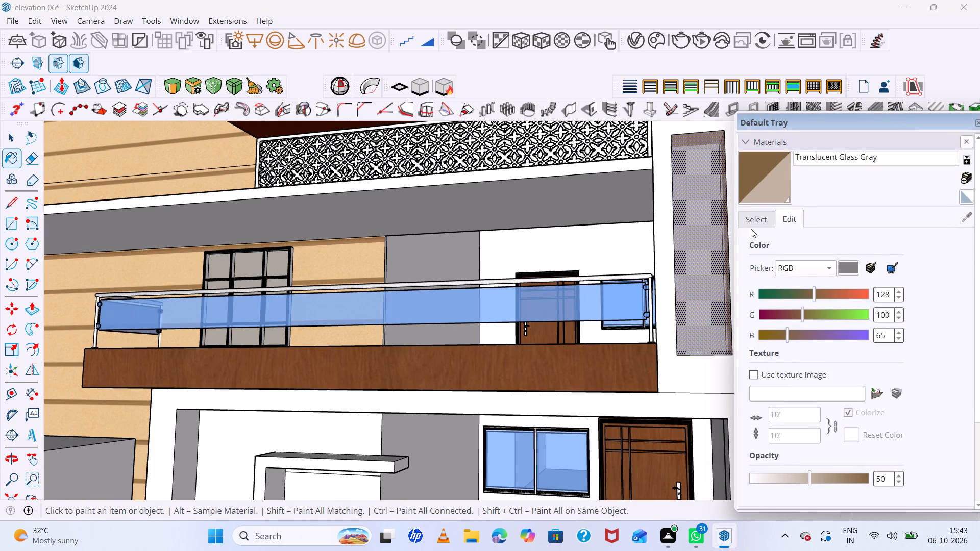
left_click(752, 224)
left_click(776, 239)
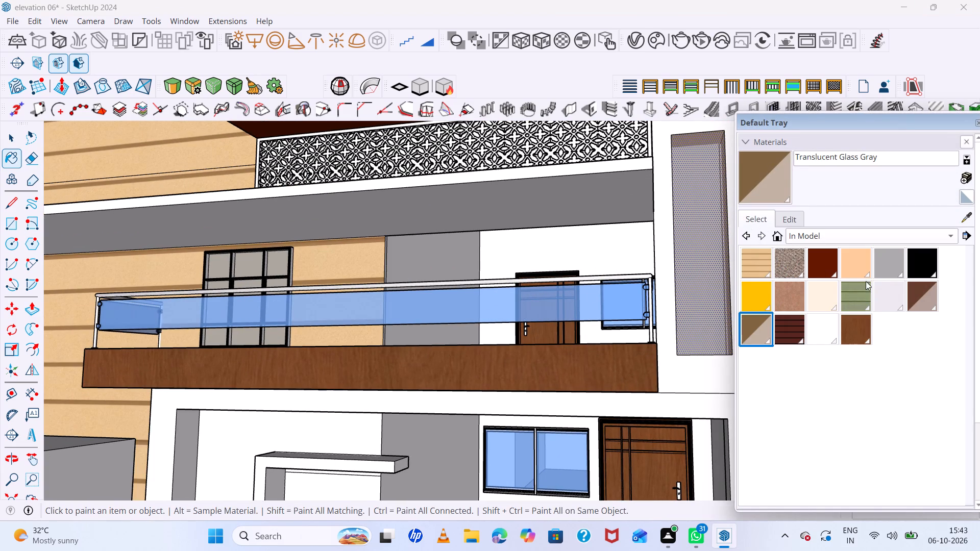
left_click(894, 270)
left_click(626, 402)
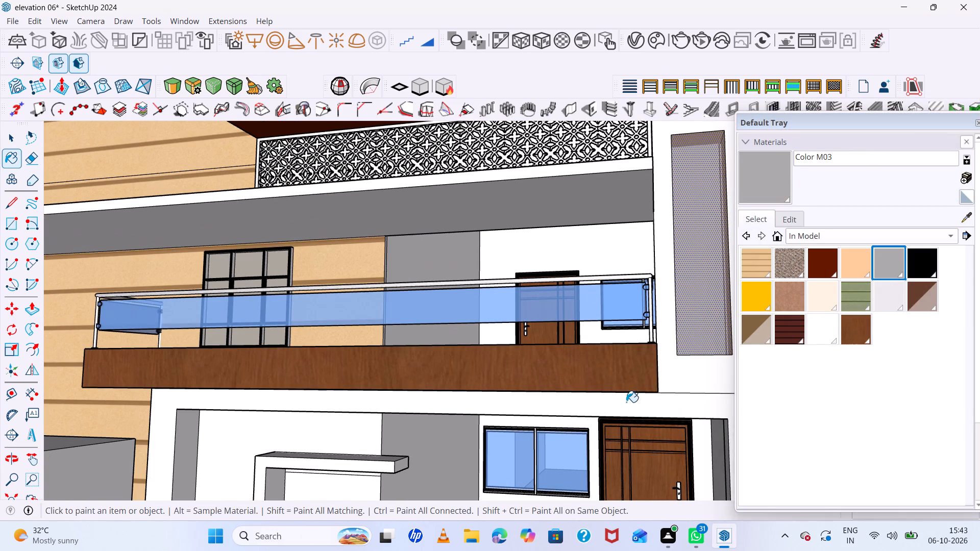
Compare the painted facade with the reference photo from several angles, checking the balcony, entrance and front wall.
scroll(152, 379, "down", 5)
scroll(436, 390, "down", 4)
middle_click_drag(502, 399, 569, 408)
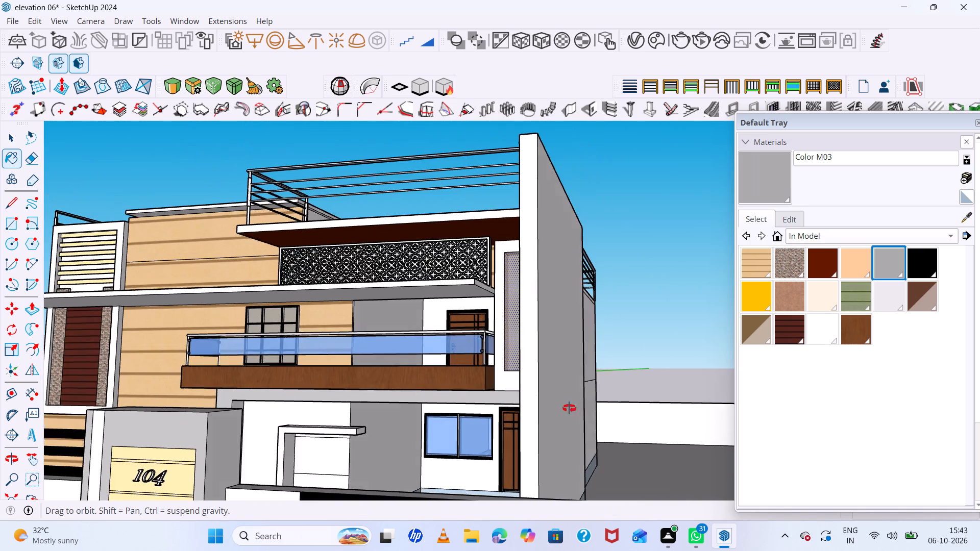
middle_click_drag(569, 408, 631, 411)
middle_click_drag(605, 411, 520, 393)
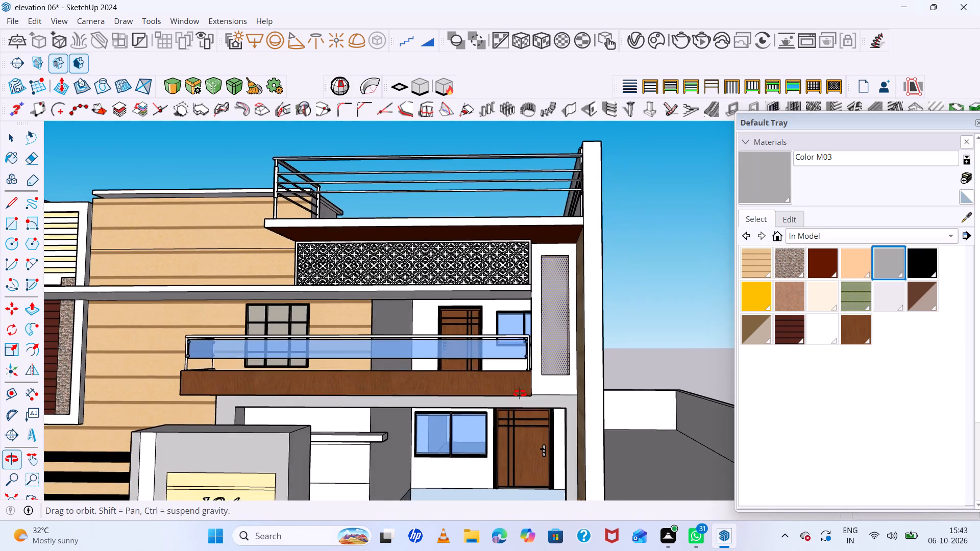
middle_click_drag(520, 393, 493, 394)
scroll(582, 325, "down", 11)
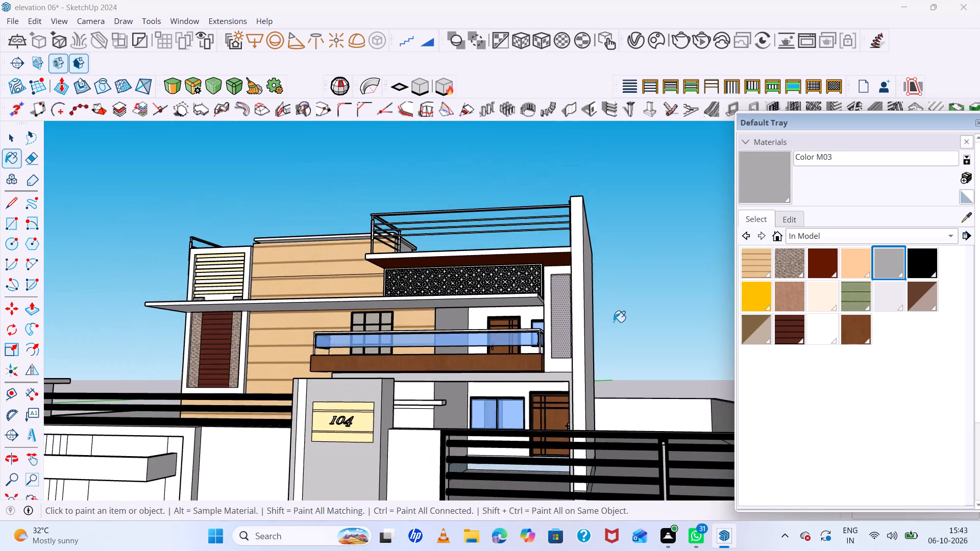
scroll(614, 322, "down", 13)
scroll(636, 337, "down", 8)
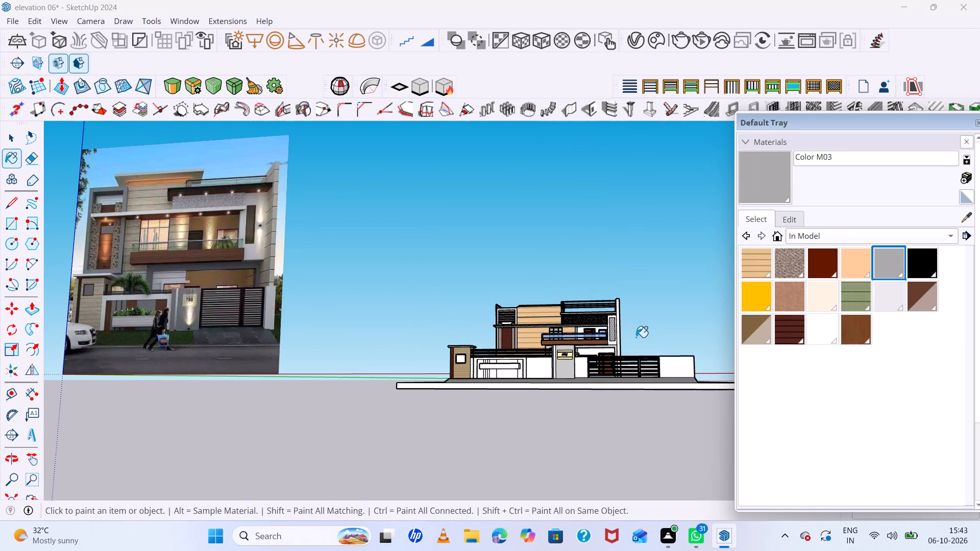
scroll(634, 352, "up", 6)
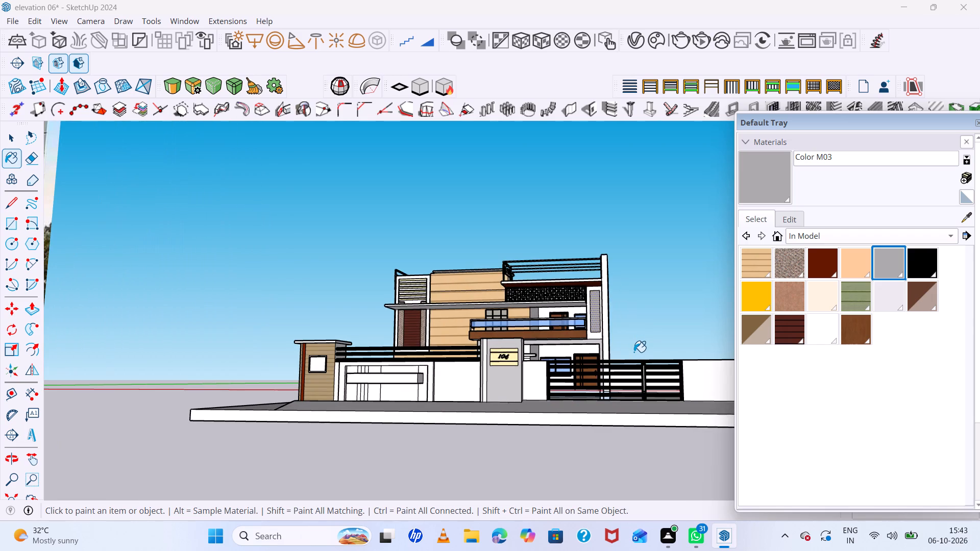
scroll(541, 357, "up", 13)
middle_click_drag(553, 363, 603, 378)
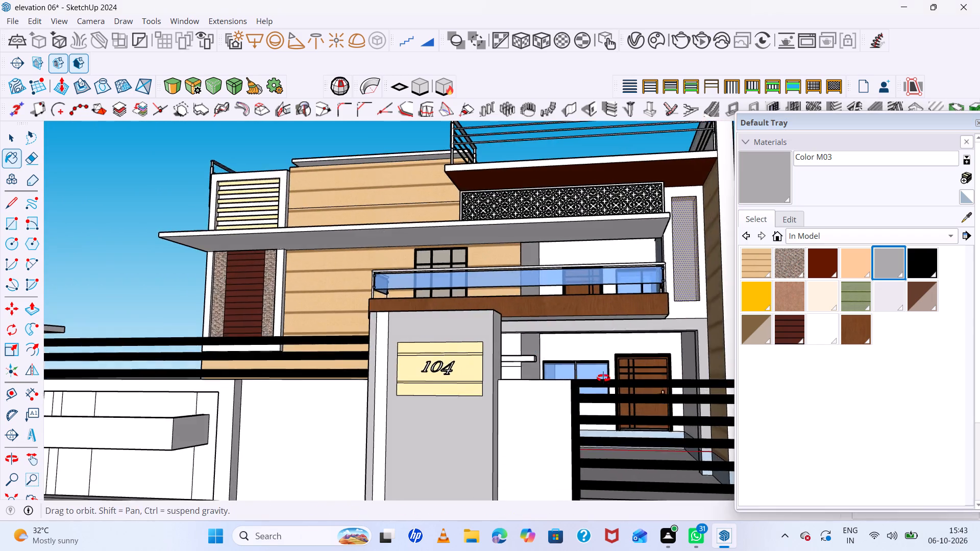
middle_click_drag(603, 378, 610, 379)
scroll(604, 354, "down", 16)
scroll(602, 348, "down", 6)
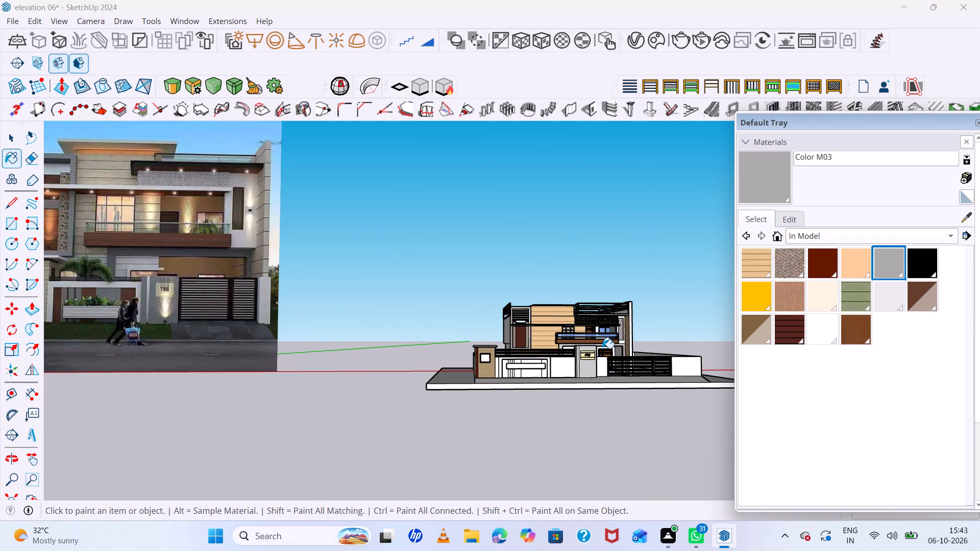
scroll(602, 348, "up", 1)
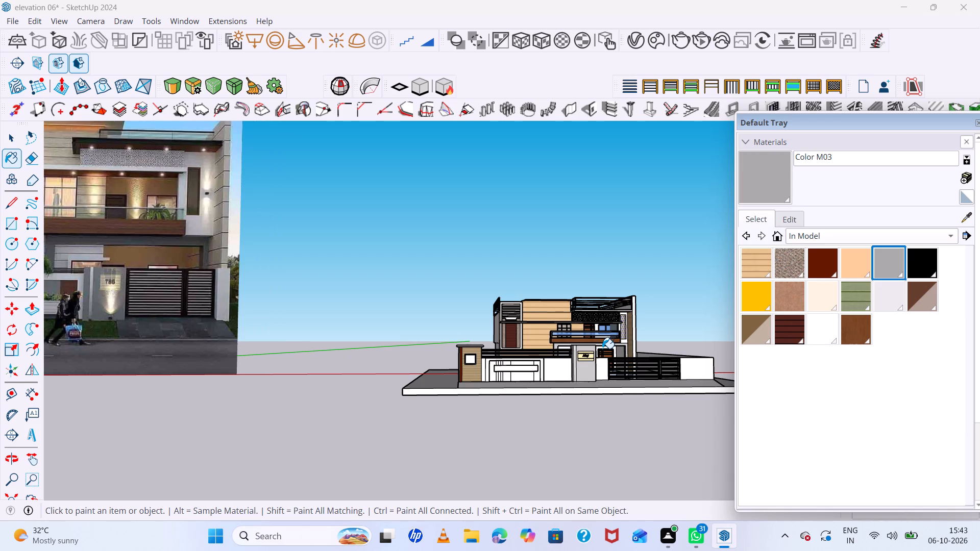
scroll(601, 348, "up", 13)
middle_click_drag(657, 358, 616, 370)
scroll(640, 373, "down", 1)
scroll(616, 387, "up", 1)
scroll(616, 385, "down", 1)
scroll(616, 385, "left", 1)
scroll(616, 385, "down", 1)
scroll(616, 359, "up", 16)
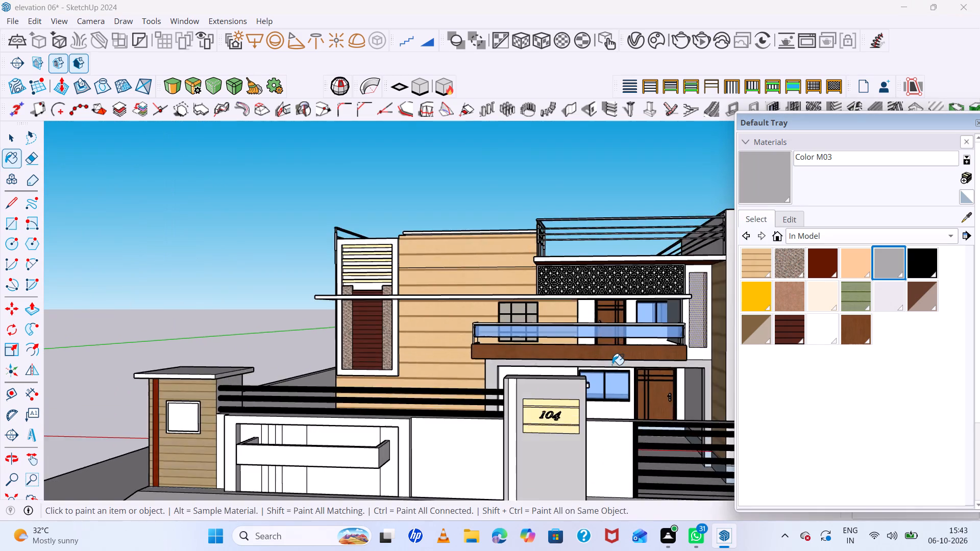
scroll(612, 365, "up", 12)
middle_click_drag(618, 367, 583, 389)
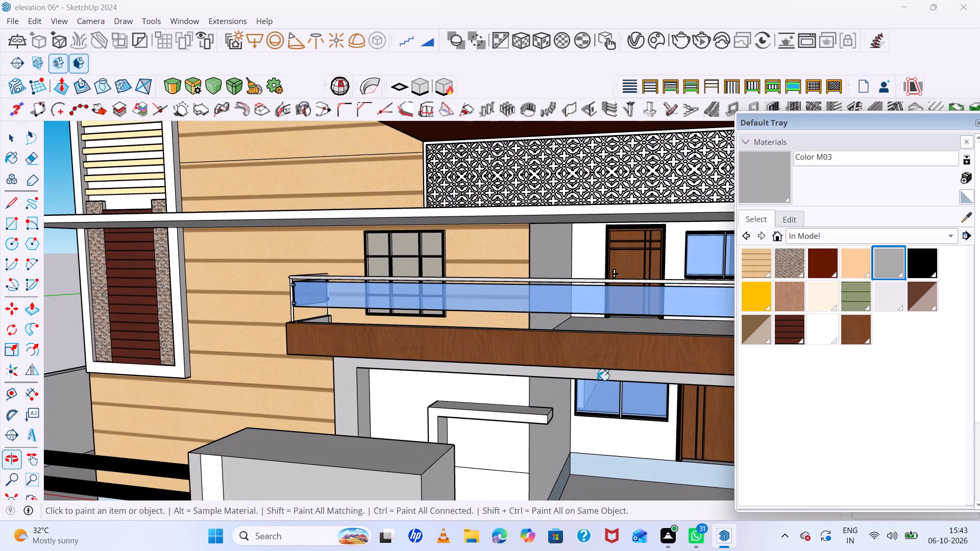
Select the surfaces using [Wallpaper Stripe]1 and paint the ground-floor wall beneath the balcony with that material.
left_click(758, 261)
right_click(759, 265)
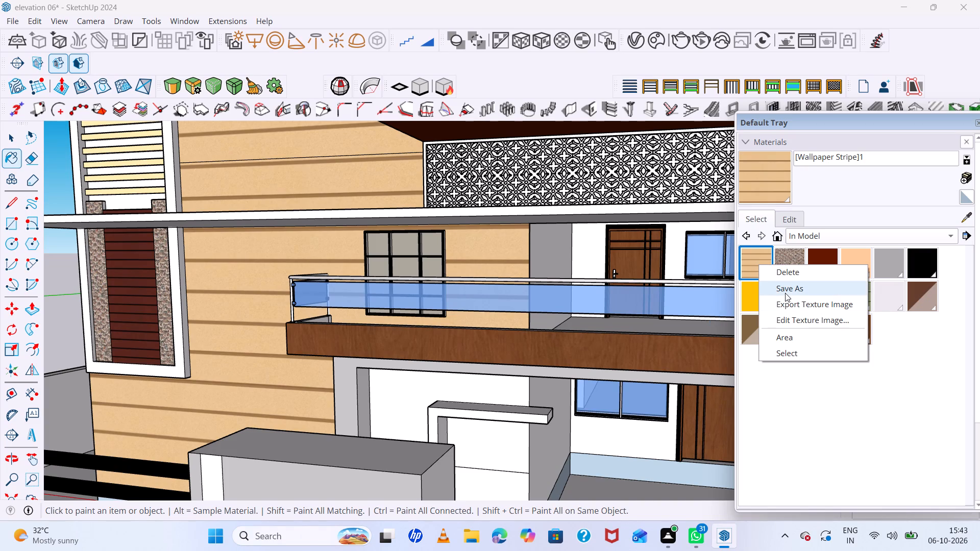
left_click(803, 354)
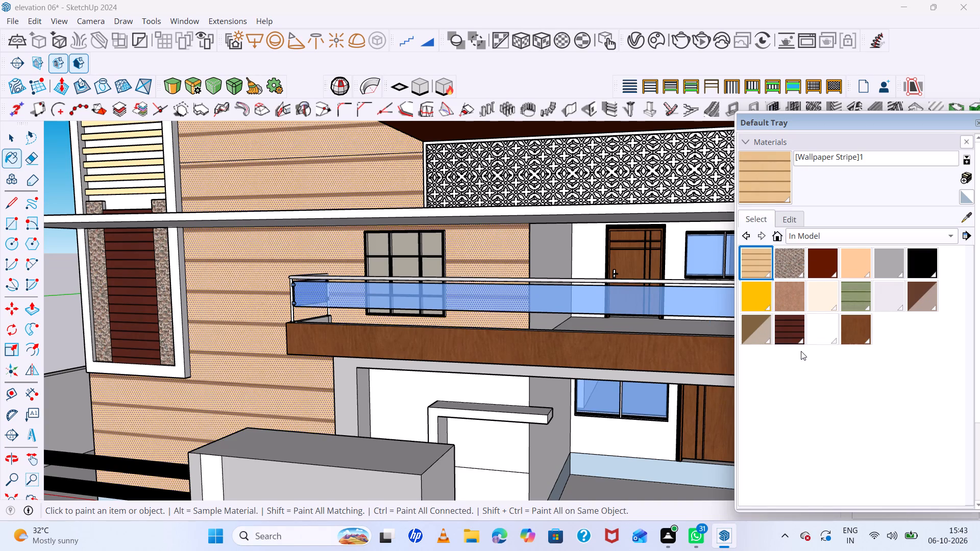
left_click(768, 274)
left_click(768, 275)
double_click(768, 275)
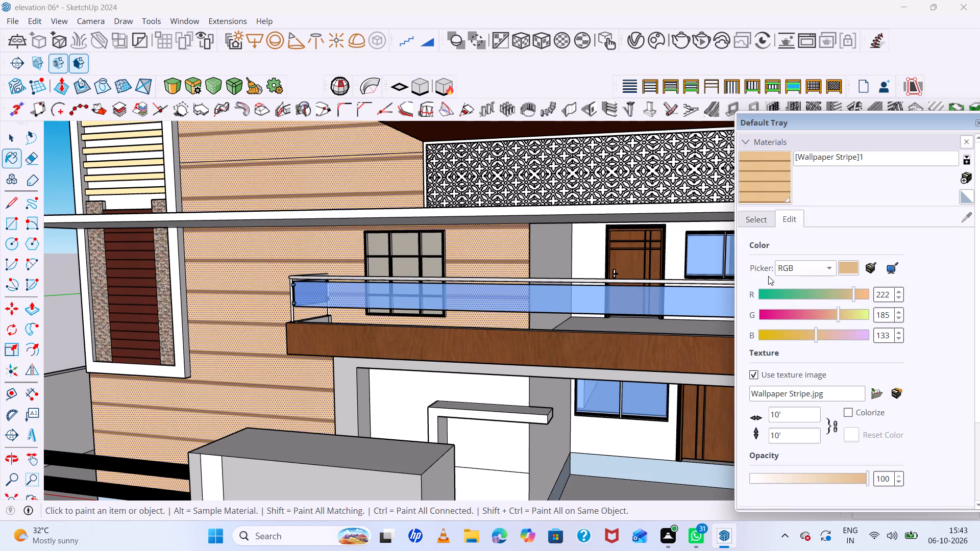
left_click(759, 224)
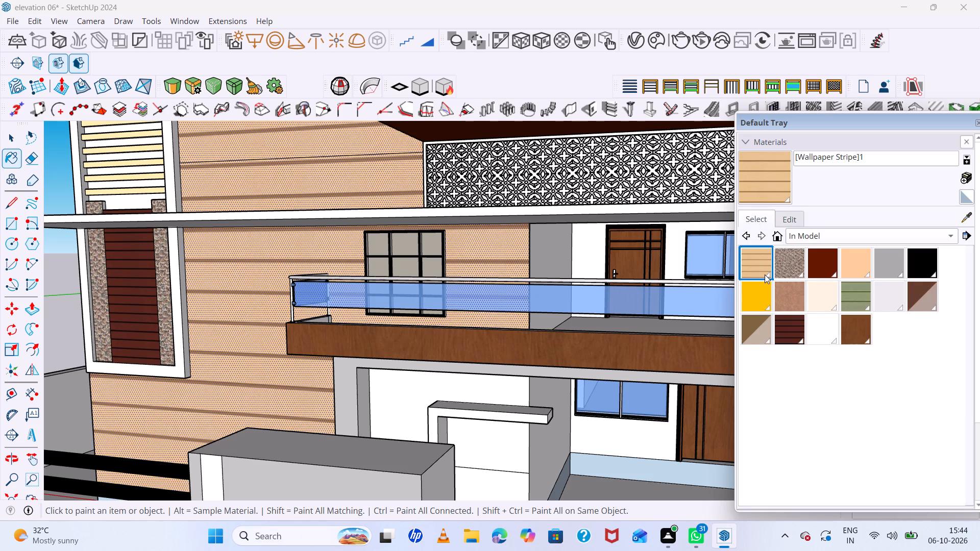
left_click(497, 388)
Examine the striped wall finish across the front facade and clear the surface selection.
scroll(519, 392, "down", 5)
middle_click_drag(558, 400, 573, 401)
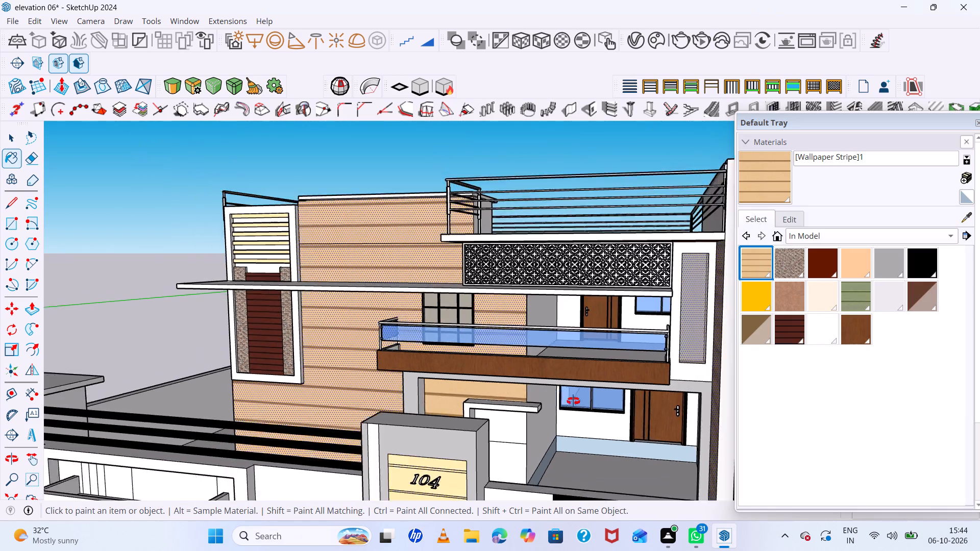
middle_click_drag(573, 401, 536, 369)
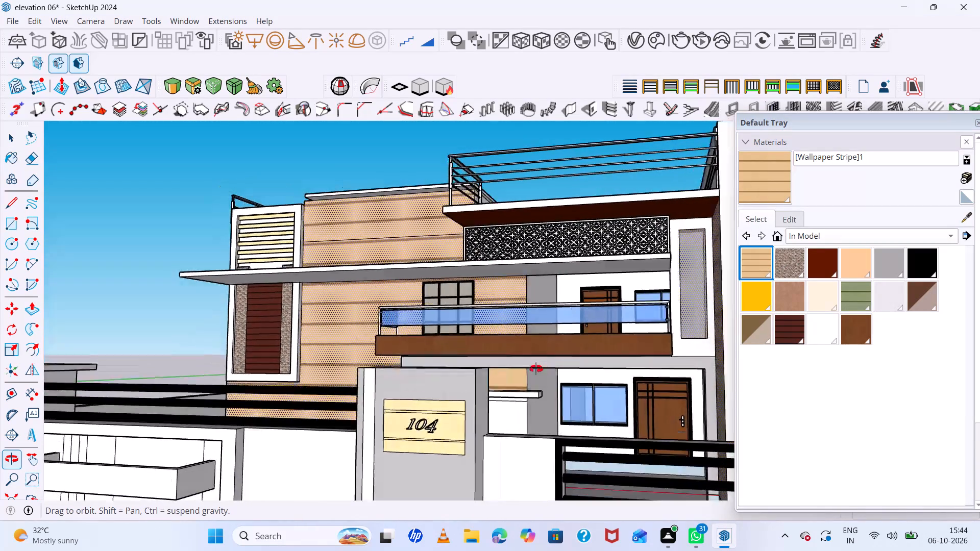
middle_click_drag(536, 369, 527, 381)
scroll(572, 325, "down", 8)
scroll(590, 361, "up", 1)
middle_click_drag(604, 367, 673, 385)
key("space")
left_click(431, 199)
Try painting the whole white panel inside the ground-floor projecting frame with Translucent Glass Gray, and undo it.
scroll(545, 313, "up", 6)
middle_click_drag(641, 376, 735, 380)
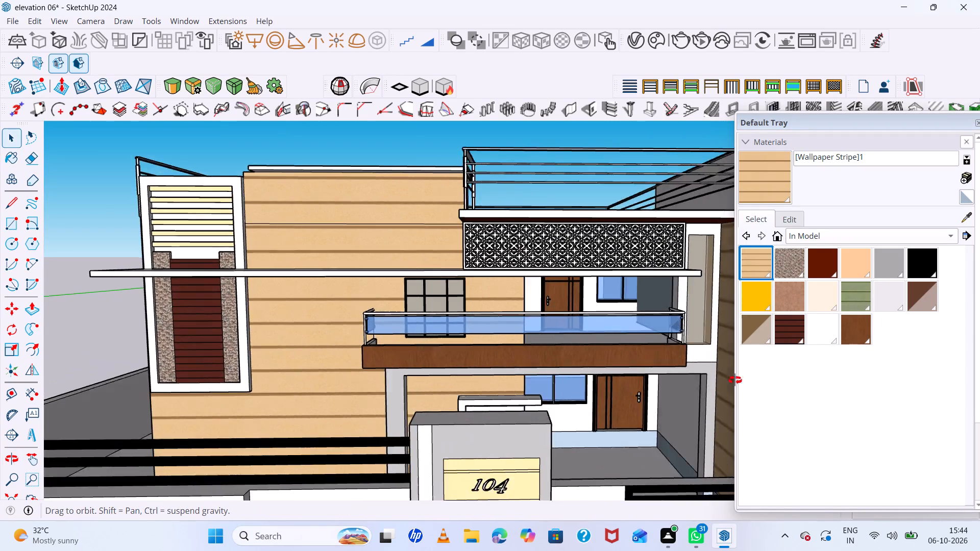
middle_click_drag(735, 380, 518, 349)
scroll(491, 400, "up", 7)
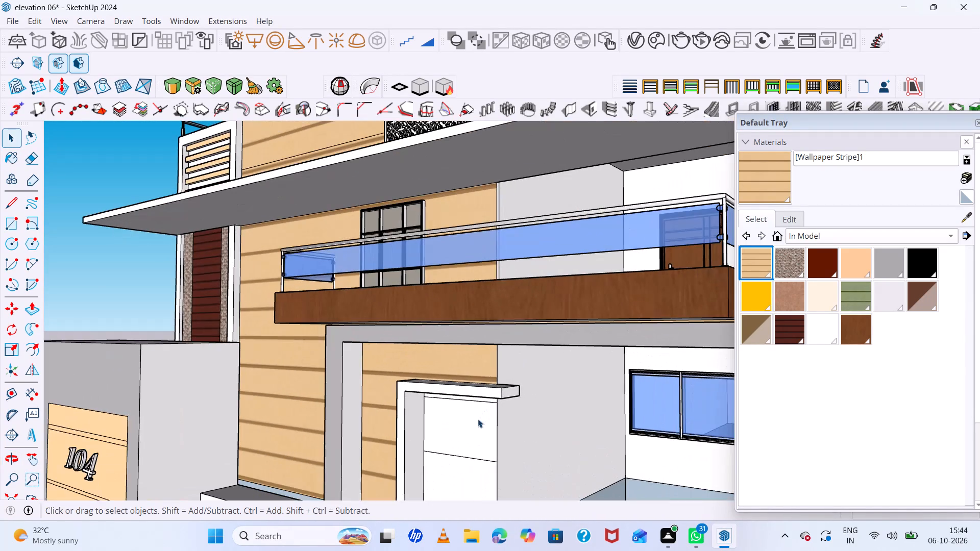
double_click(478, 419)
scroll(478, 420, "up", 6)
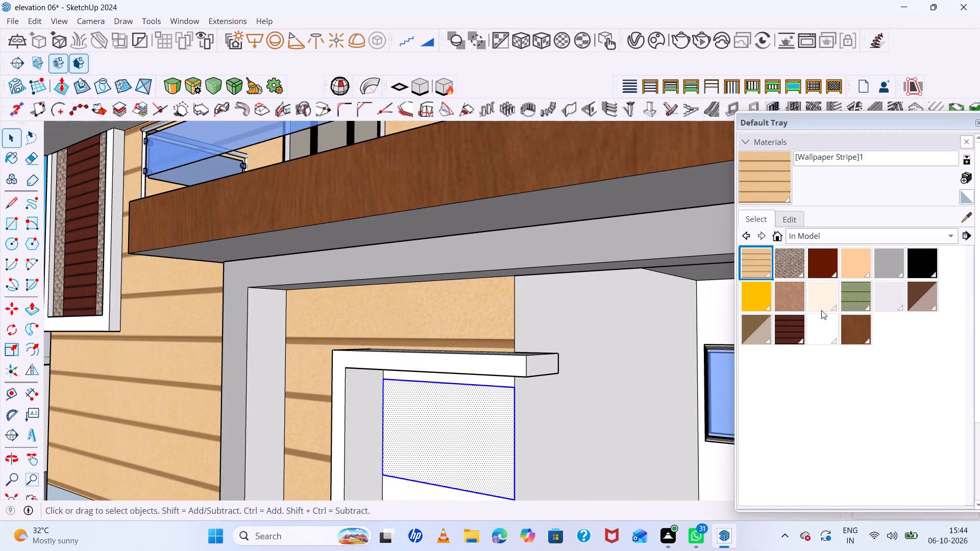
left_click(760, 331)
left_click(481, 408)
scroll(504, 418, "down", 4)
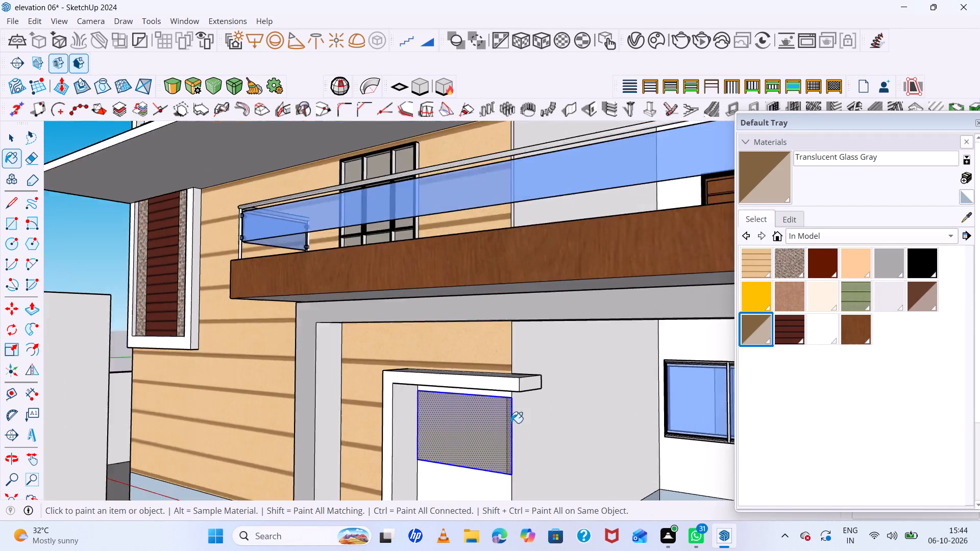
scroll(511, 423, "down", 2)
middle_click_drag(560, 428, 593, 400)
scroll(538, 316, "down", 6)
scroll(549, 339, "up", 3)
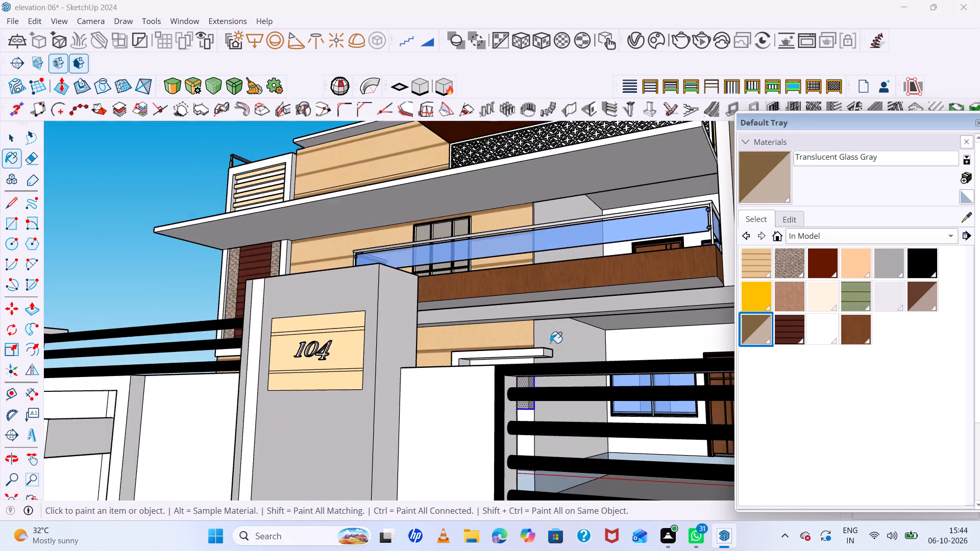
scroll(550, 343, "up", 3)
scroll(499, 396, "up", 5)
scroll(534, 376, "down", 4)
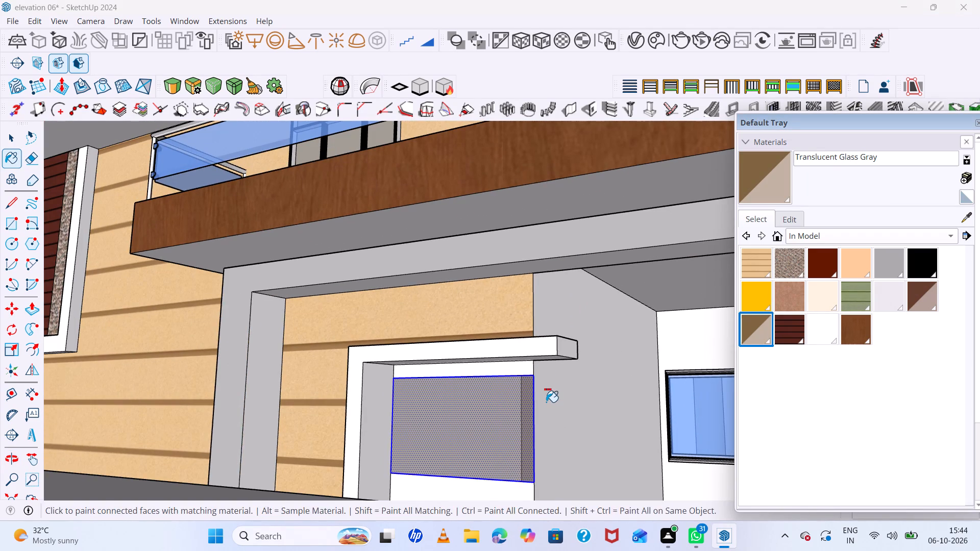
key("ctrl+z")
Offset the outline of the panel inside the ground-floor projecting frame inward to form a narrow border.
left_click(532, 411)
key("f")
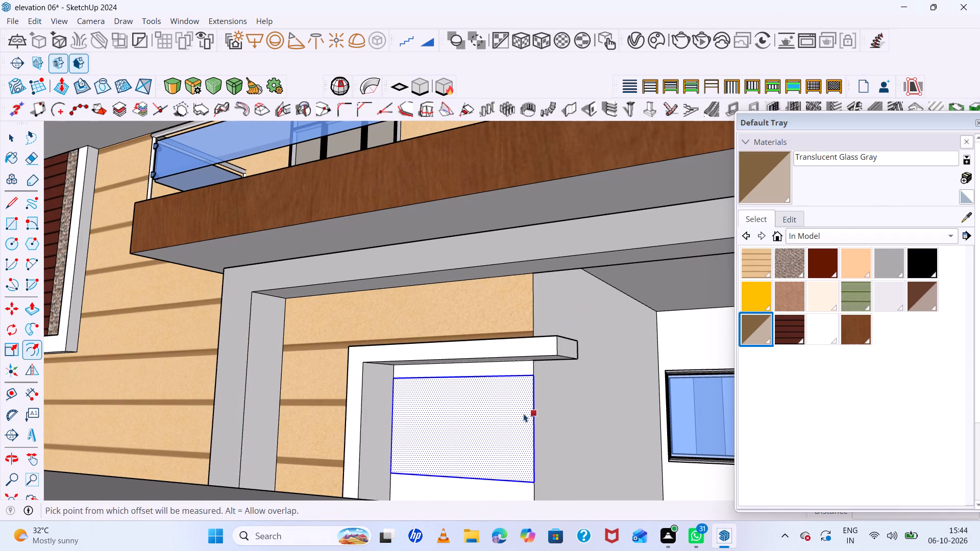
left_click(529, 411)
left_click(529, 411)
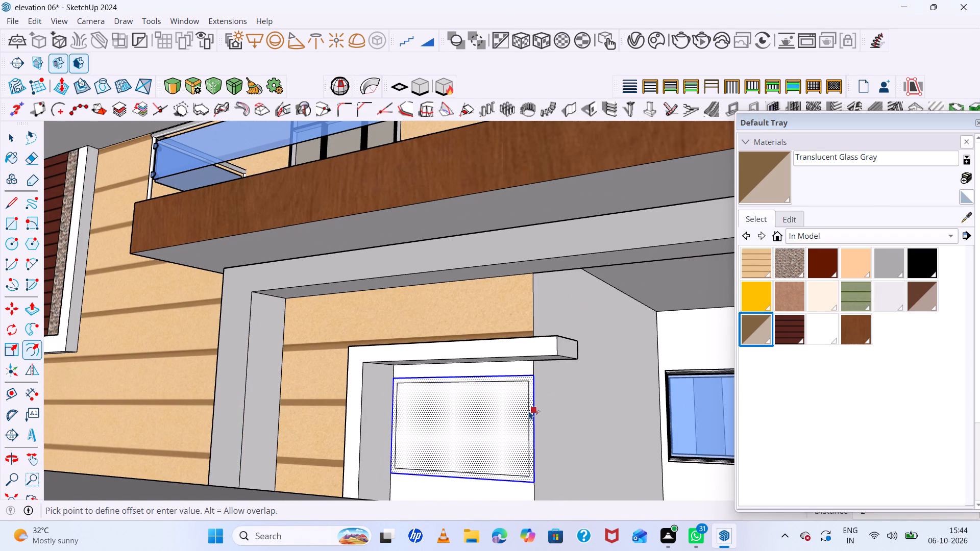
Paint the panel's narrow border with dark red Color B08 and its inner pane with Translucent Glass Gray.
left_click(826, 264)
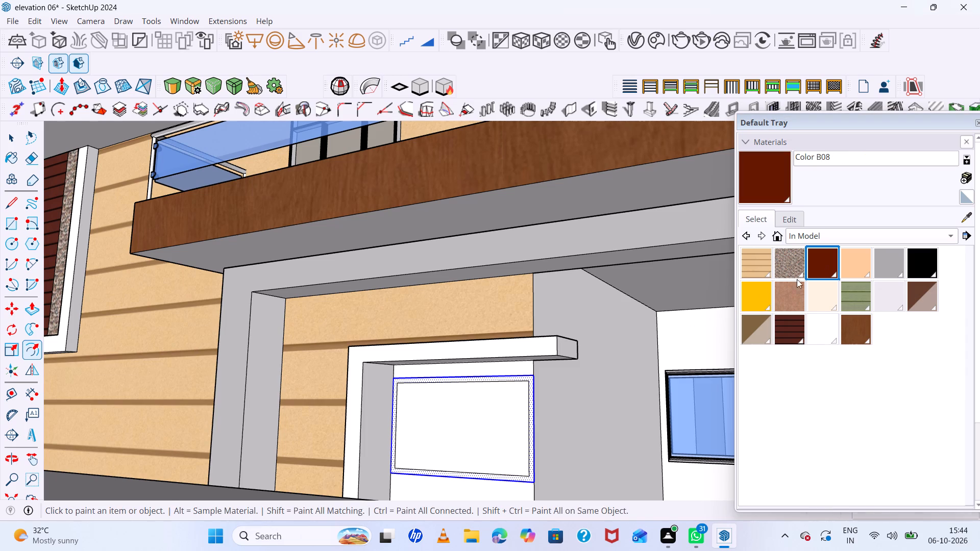
scroll(571, 376, "up", 5)
left_click(500, 382)
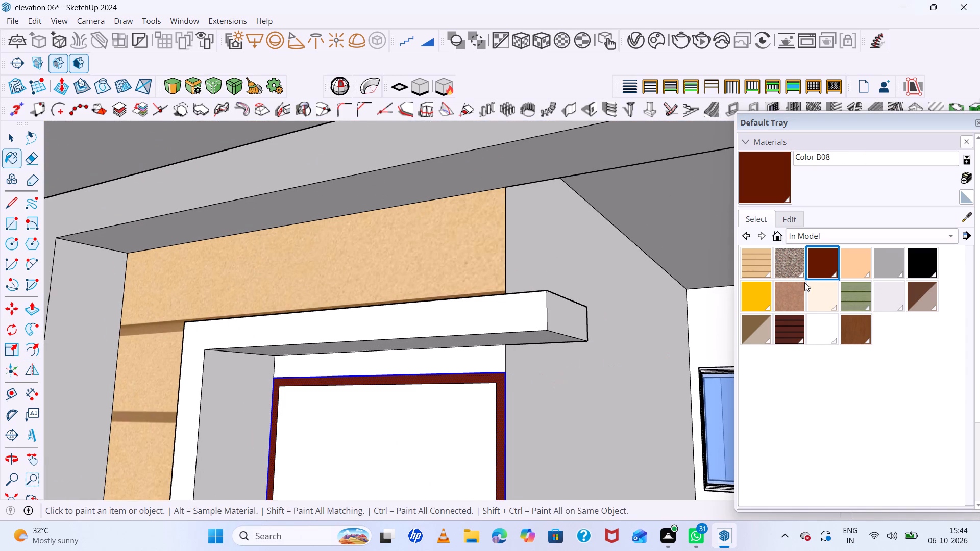
double_click(750, 331)
left_click(429, 407)
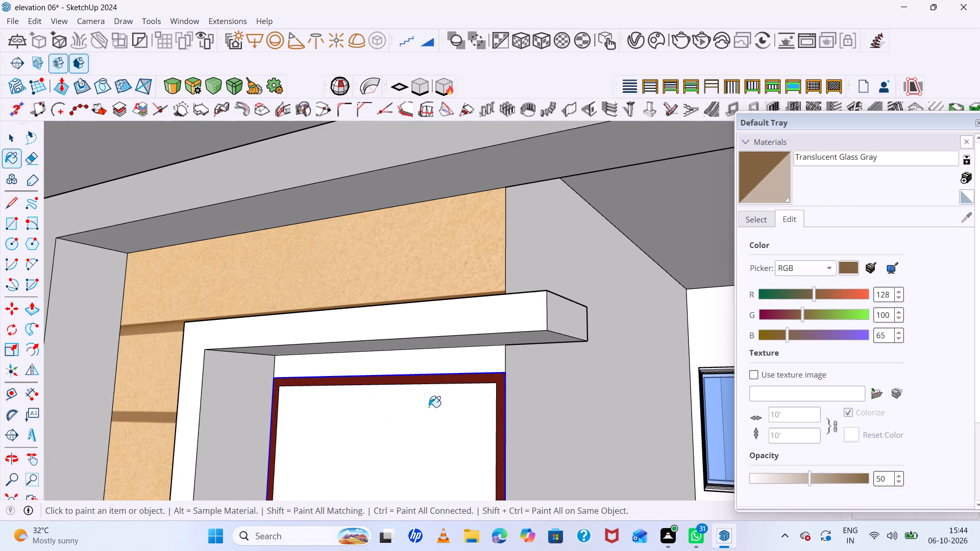
Examine the whole house front, entrance, boundary wall and gate from several angles and distances, clearing the selection.
scroll(556, 366, "down", 15)
middle_click_drag(569, 339, 665, 433)
scroll(443, 323, "up", 7)
scroll(500, 304, "down", 15)
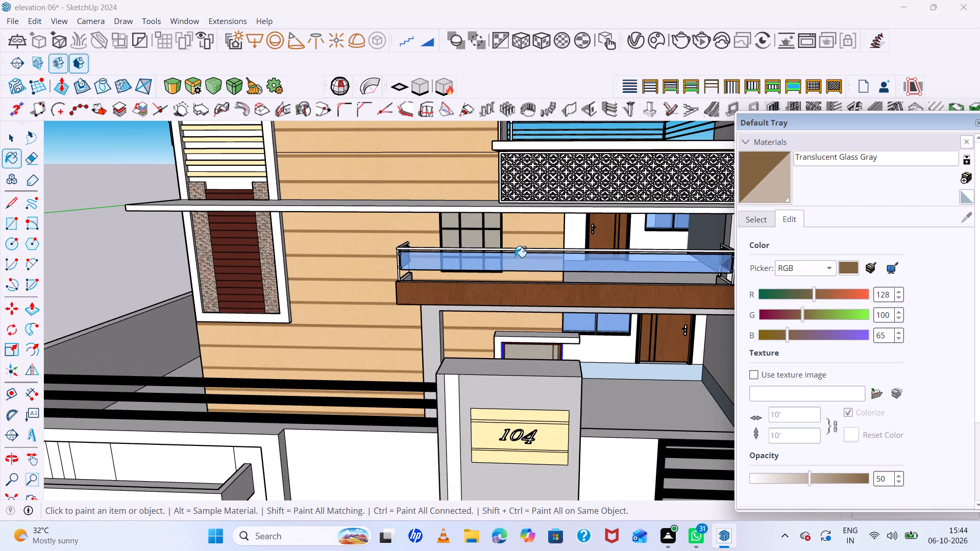
scroll(468, 243, "down", 15)
scroll(665, 331, "up", 6)
key("space")
left_click(665, 197)
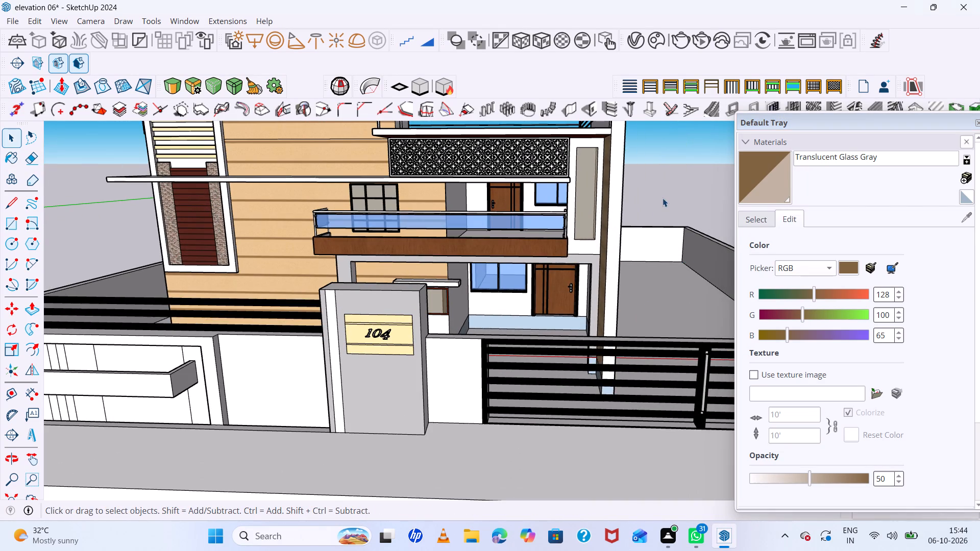
scroll(519, 299, "down", 7)
scroll(583, 334, "up", 6)
middle_click_drag(665, 356, 658, 292)
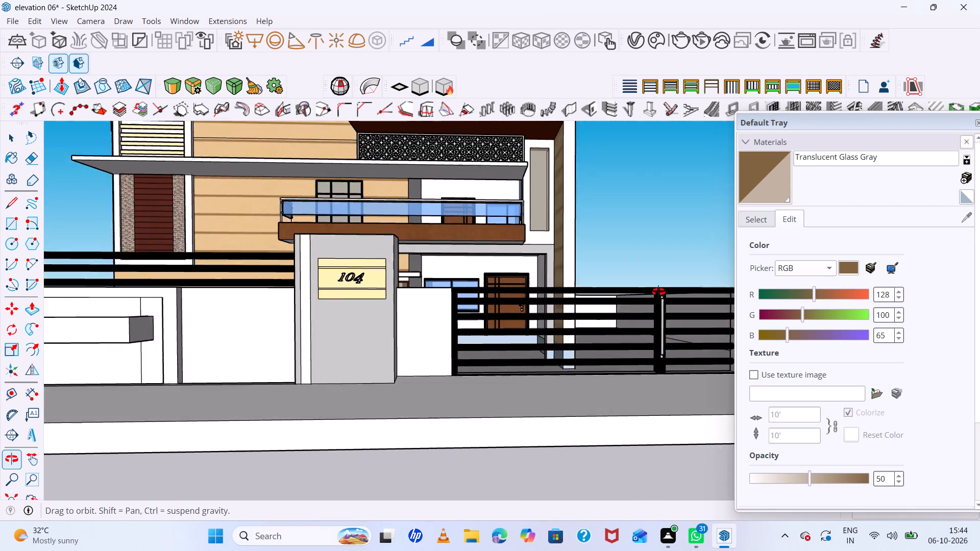
middle_click_drag(658, 292, 647, 290)
scroll(506, 214, "down", 8)
scroll(611, 247, "down", 5)
scroll(463, 192, "up", 4)
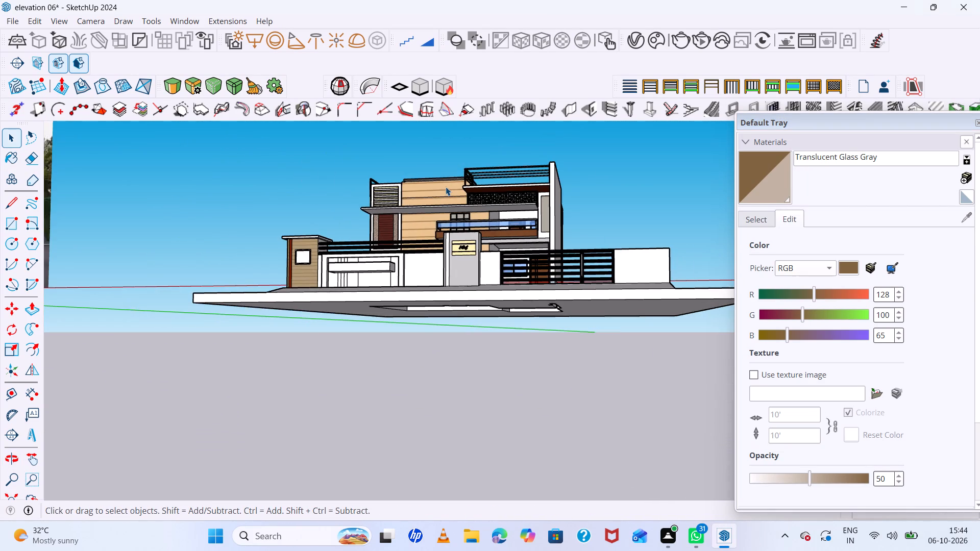
scroll(446, 187, "up", 2)
middle_click_drag(490, 261, 531, 318)
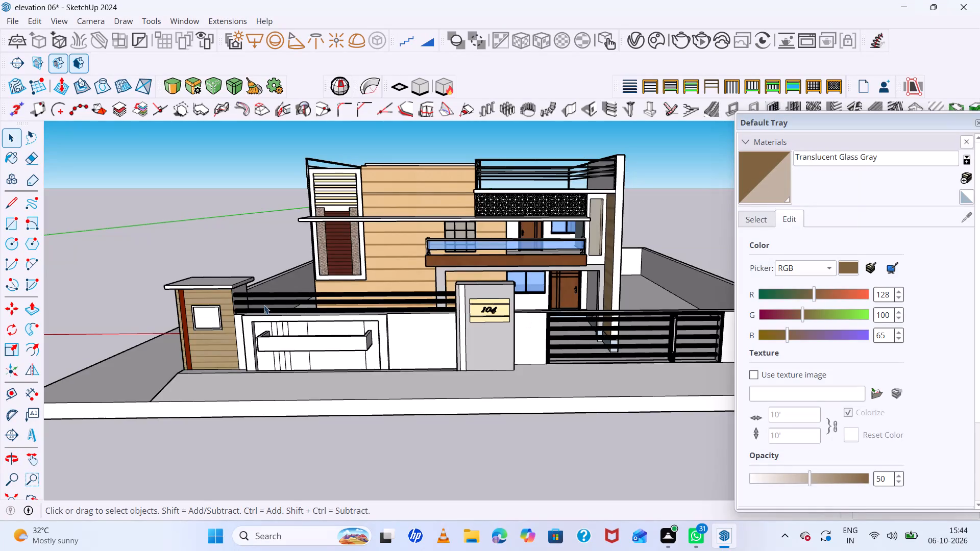
Examine the house front, boundary wall and gate, and compare them with the reference photo's entrance and street frontage.
scroll(260, 308, "up", 4)
middle_click_drag(289, 319, 358, 323)
scroll(349, 313, "up", 1)
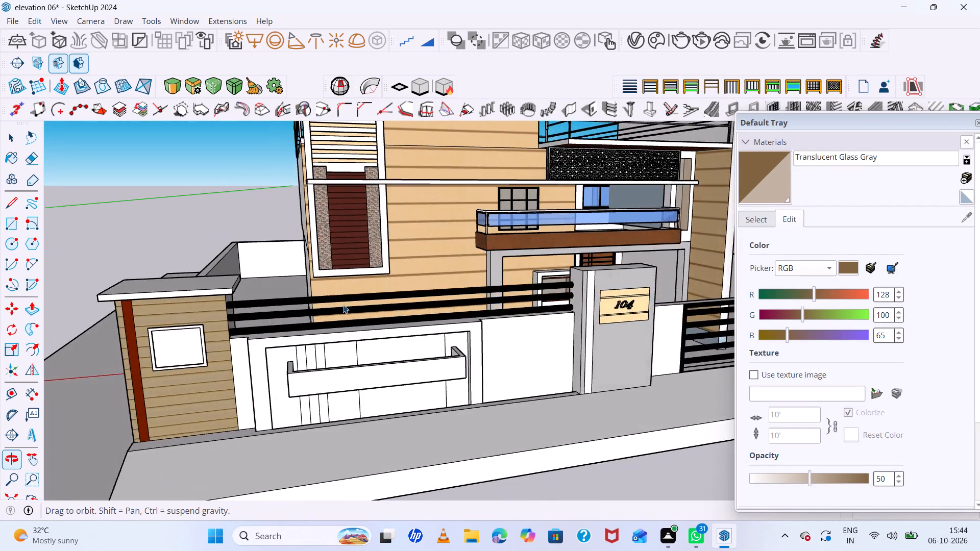
scroll(337, 287, "down", 13)
middle_click_drag(591, 314, 529, 314)
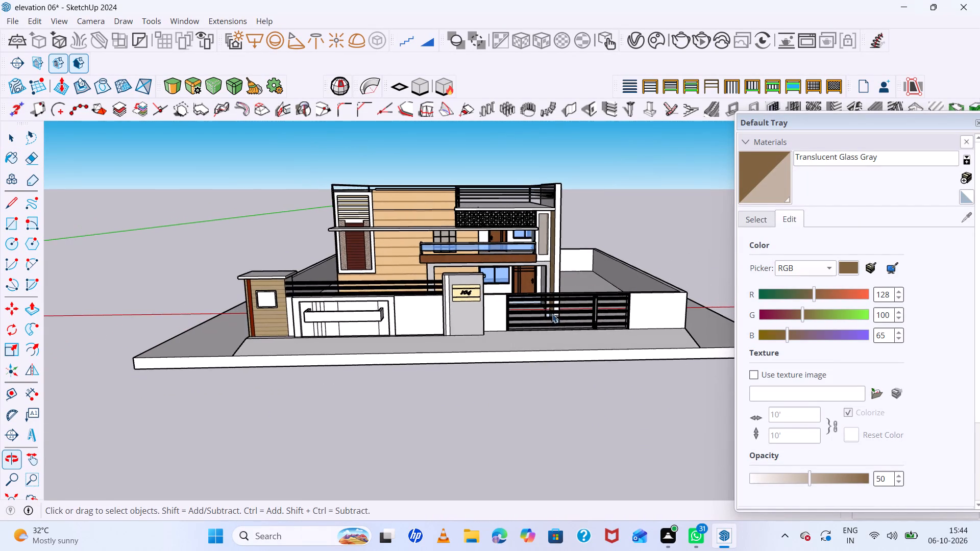
scroll(597, 317, "up", 3)
middle_click_drag(653, 325, 614, 312)
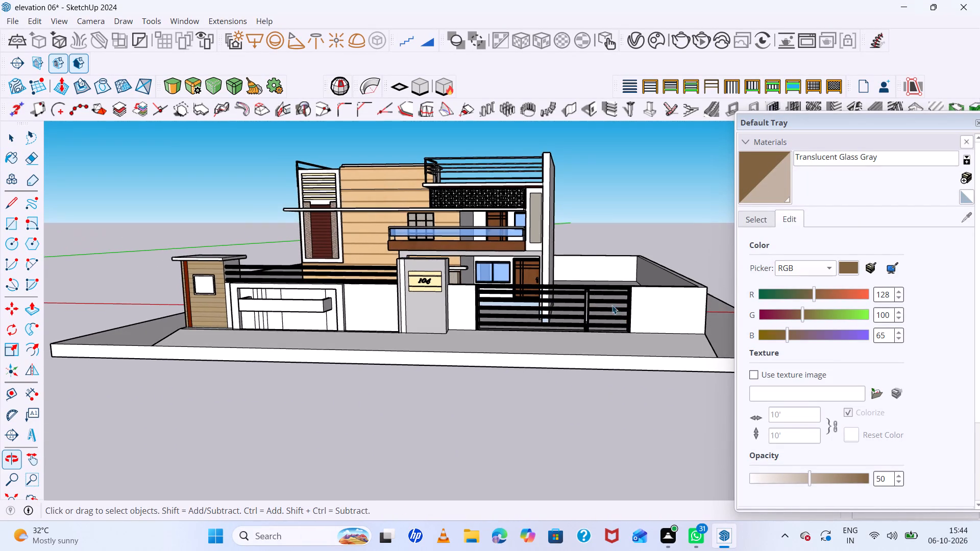
scroll(464, 164, "up", 2)
middle_click_drag(526, 287, 536, 289)
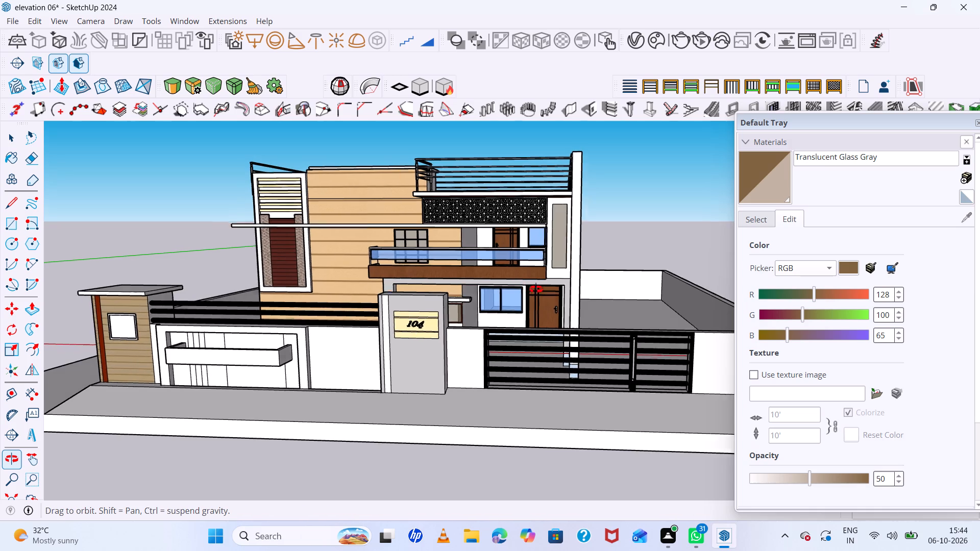
middle_click_drag(536, 289, 546, 290)
scroll(342, 387, "down", 6)
scroll(456, 356, "down", 8)
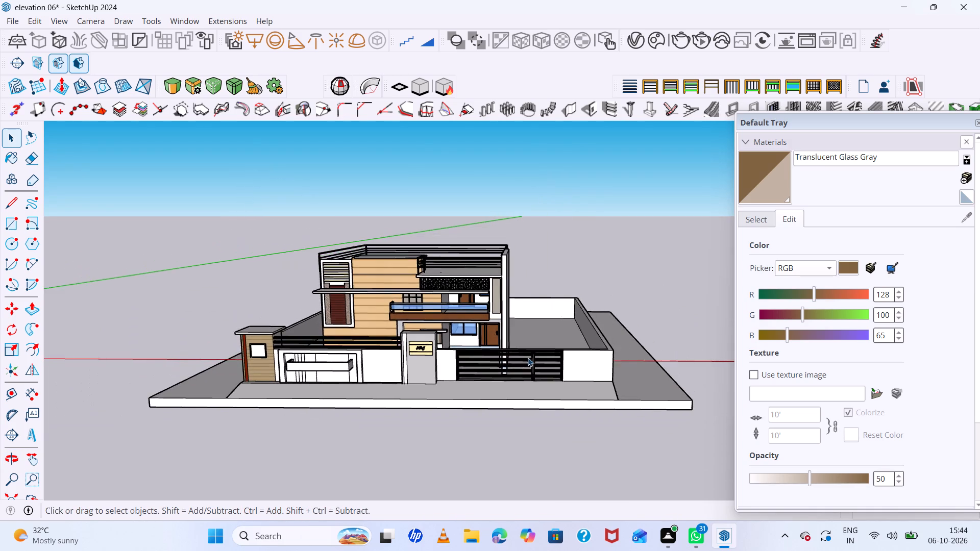
scroll(528, 358, "down", 4)
scroll(590, 361, "down", 6)
scroll(92, 280, "up", 7)
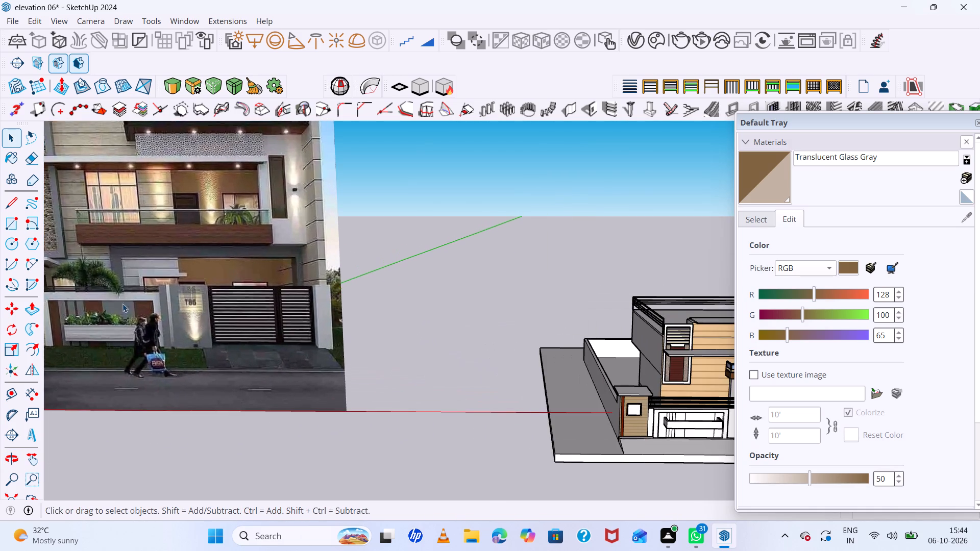
middle_click_drag(189, 334, 184, 349)
scroll(482, 320, "down", 8)
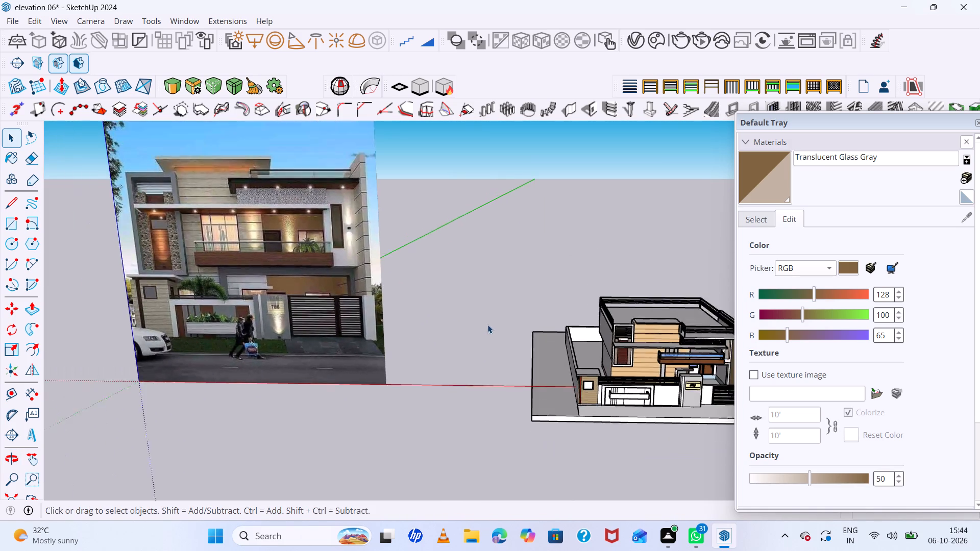
scroll(172, 221, "up", 7)
scroll(320, 283, "up", 4)
middle_click_drag(339, 303, 380, 305)
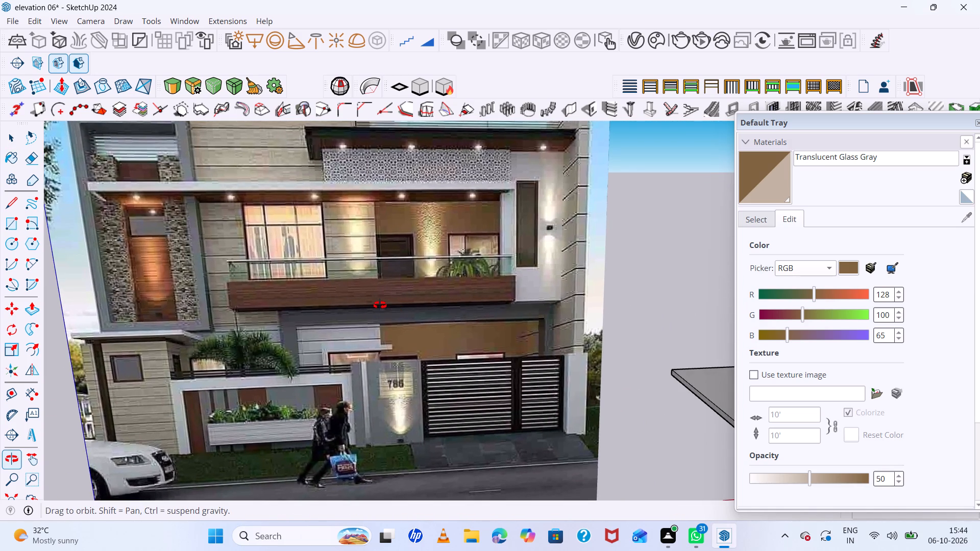
middle_click_drag(380, 305, 311, 301)
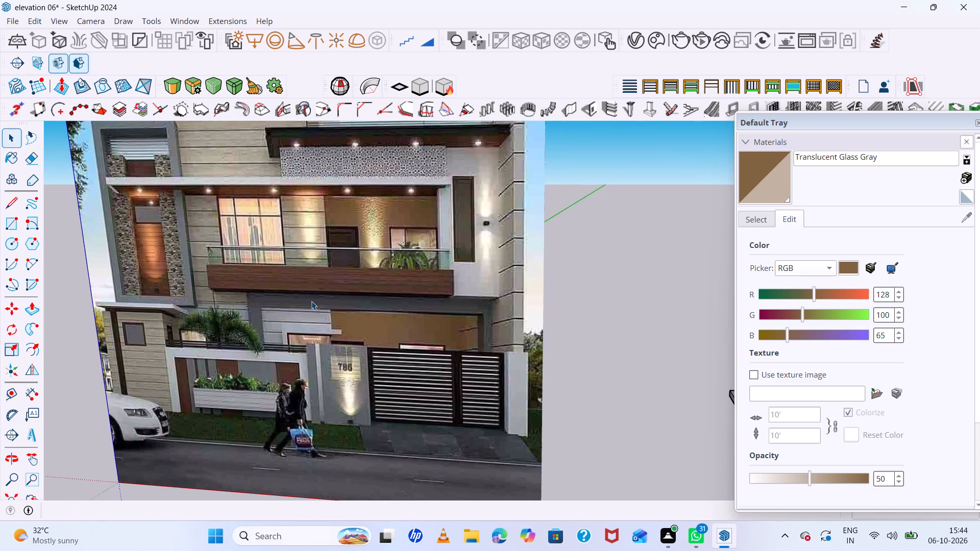
scroll(254, 283, "down", 7)
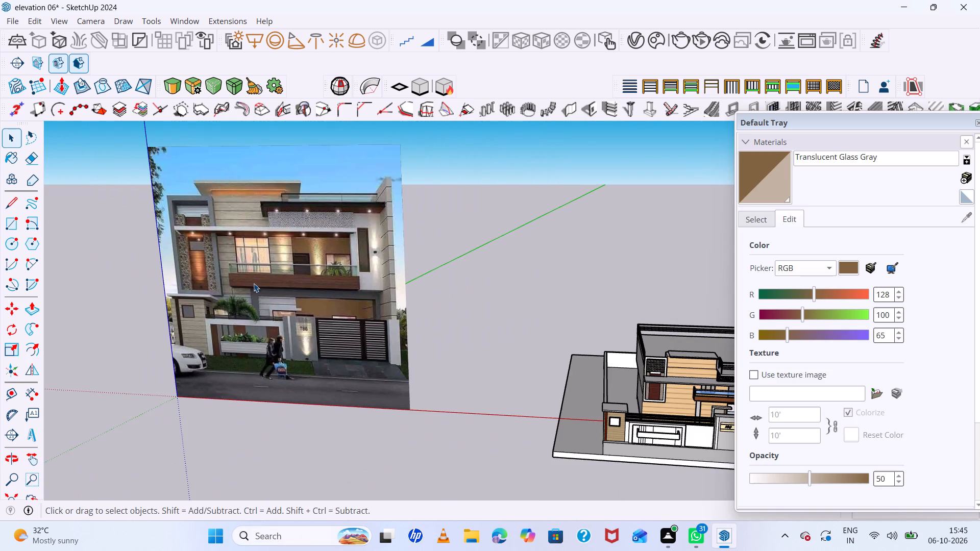
scroll(238, 255, "up", 3)
scroll(238, 255, "down", 14)
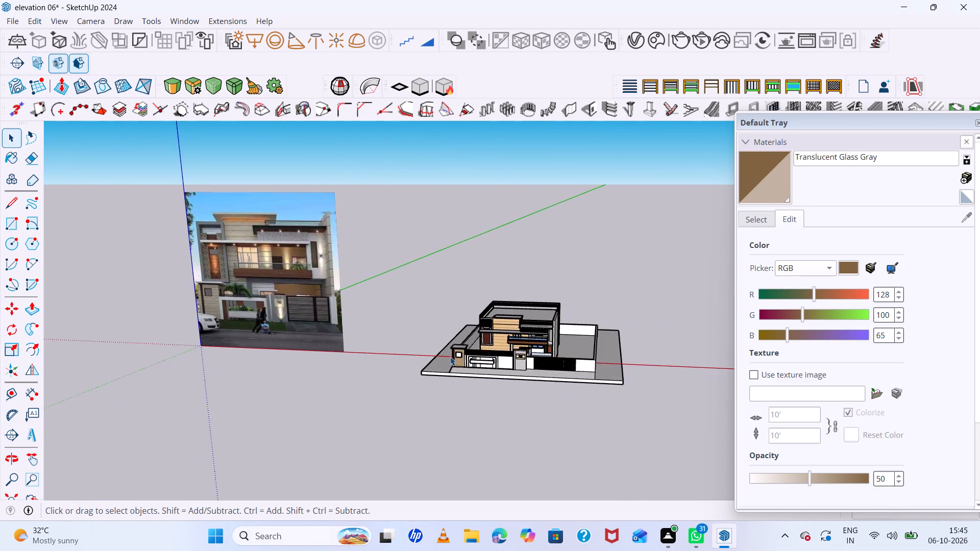
Draw a line across the ground strip outside the boundary wall, from the house-number pillar's gate-side corner to the strip's outer edge.
scroll(491, 383, "up", 7)
scroll(536, 362, "up", 6)
middle_click_drag(544, 381, 562, 436)
scroll(547, 395, "up", 8)
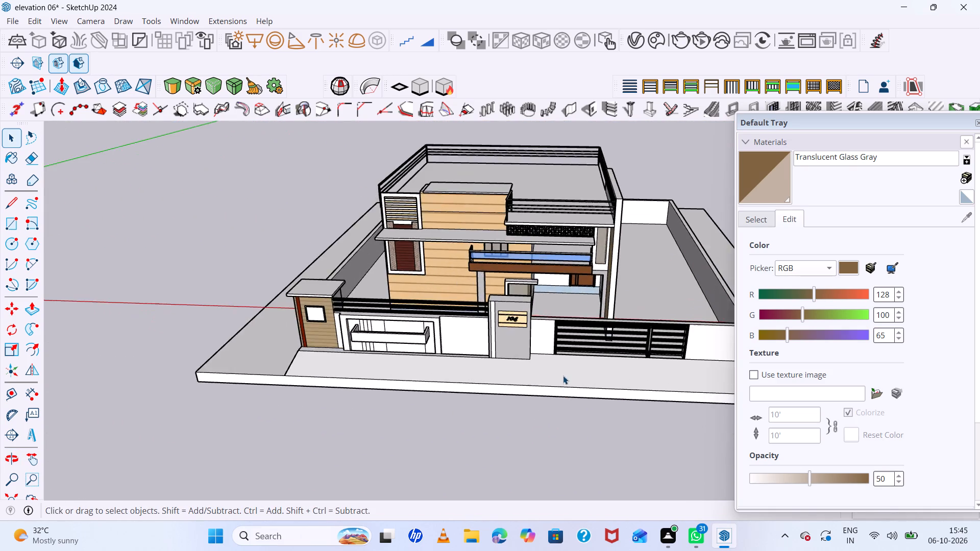
scroll(555, 372, "up", 5)
left_click(554, 372)
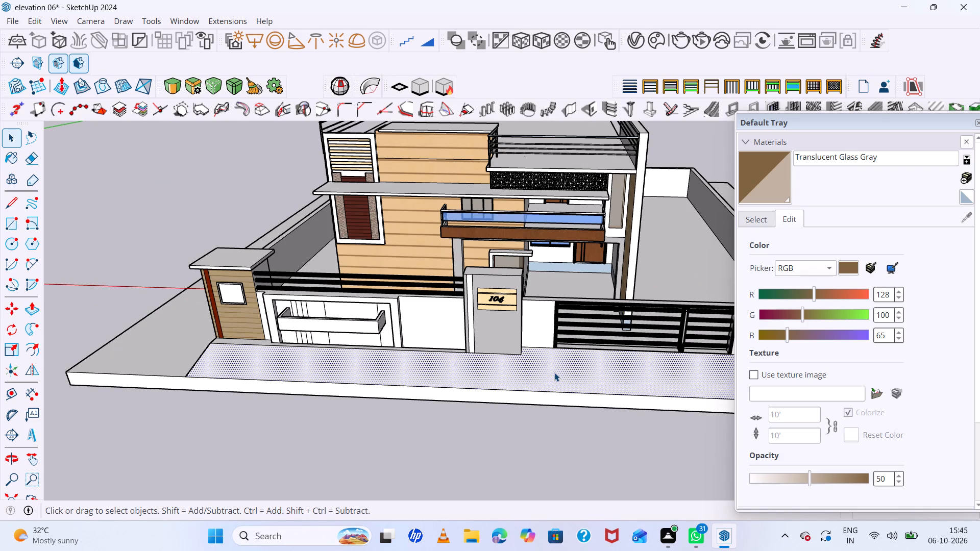
key("l")
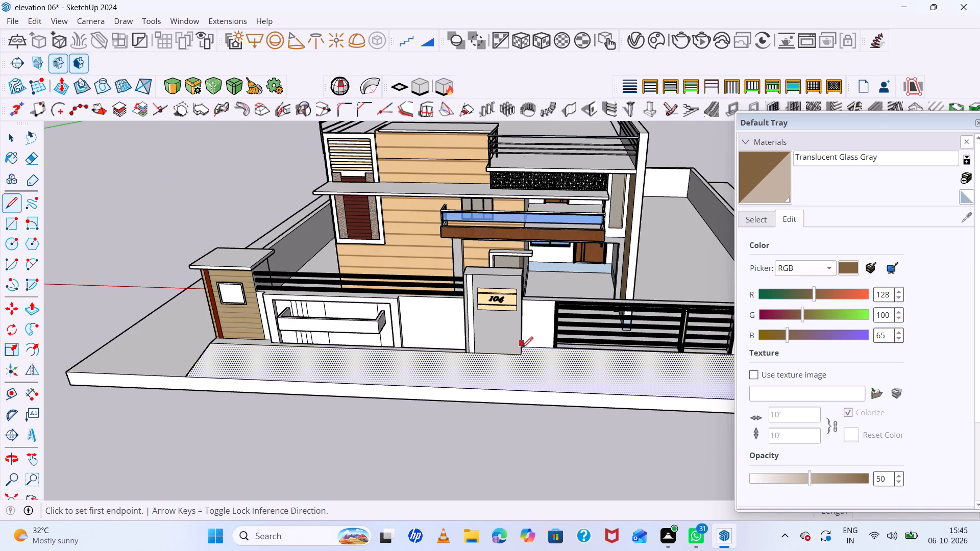
scroll(522, 349, "up", 10)
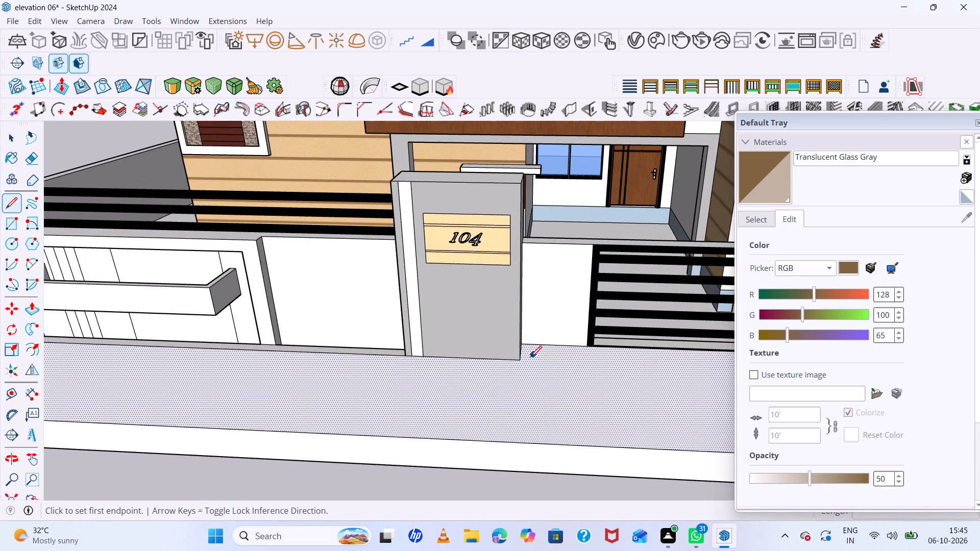
left_click(520, 361)
left_click(514, 439)
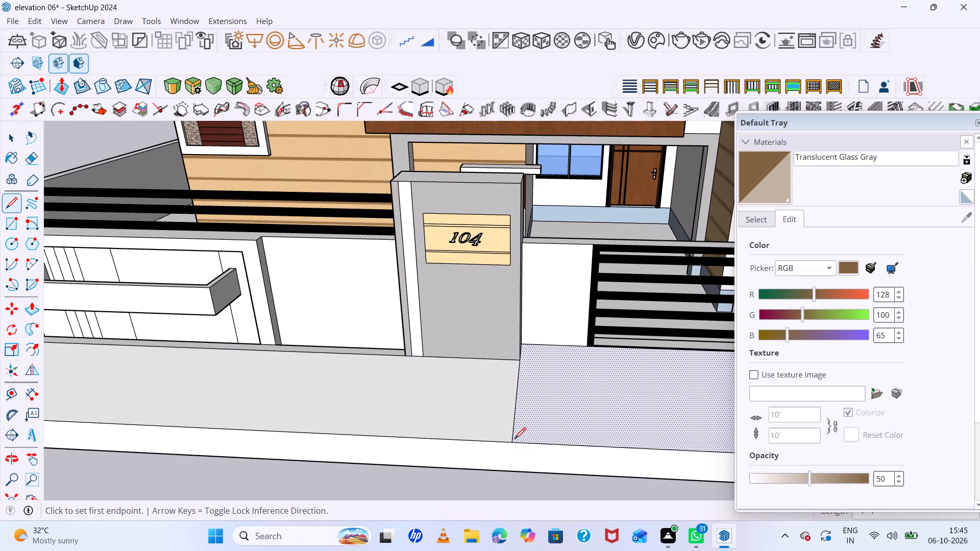
key("space")
Paint the ground strip in front of the boundary wall with Grass Dark Green from Landscaping, Fencing and Vegetation.
left_click(457, 390)
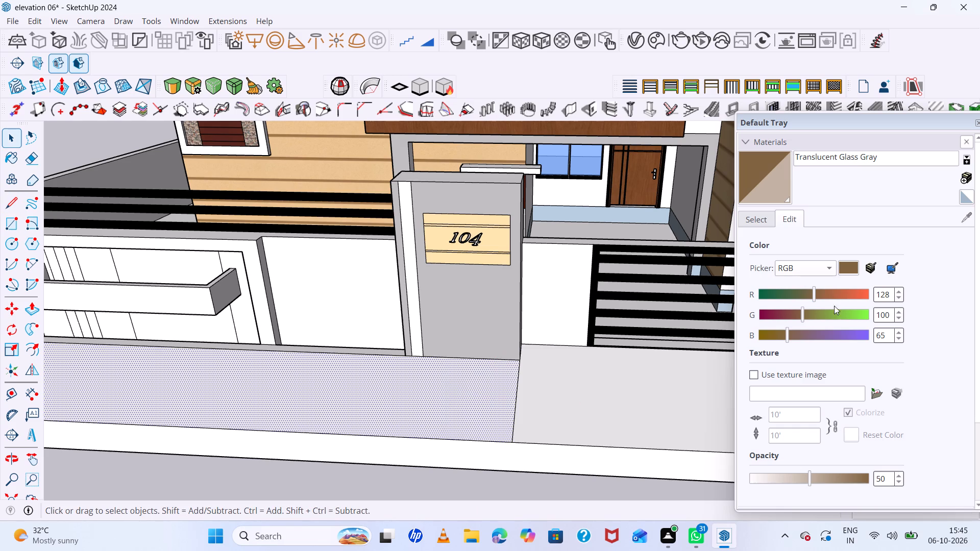
left_click(763, 223)
left_click(824, 239)
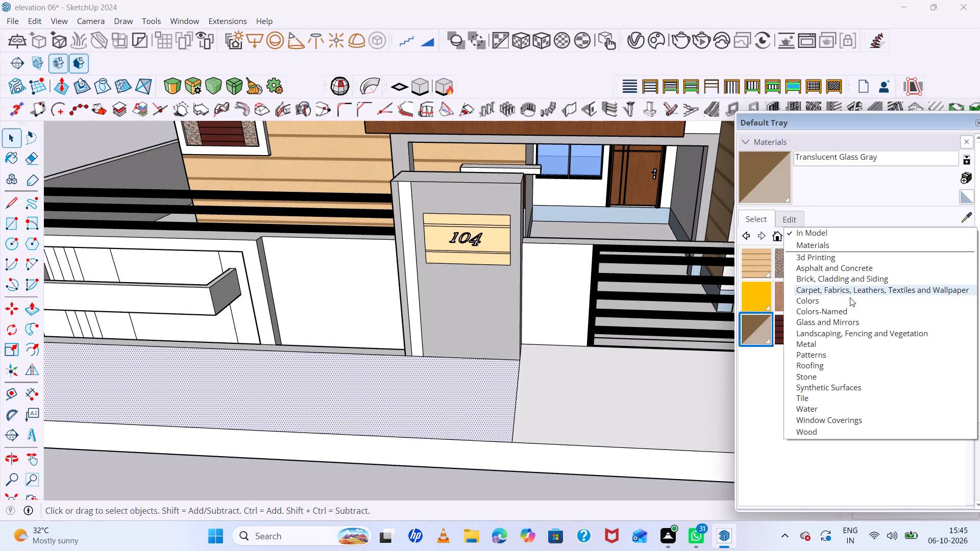
left_click(855, 333)
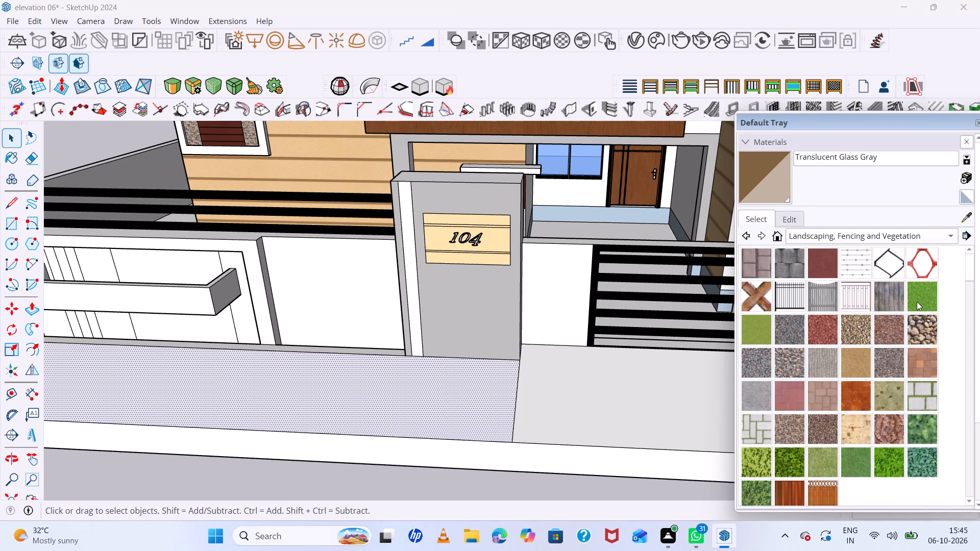
double_click(917, 302)
left_click(441, 412)
Paint the narrow ledge along the foot of the boundary wall with Grass Dark Green, keeping the wall panel unpainted.
scroll(628, 351, "down", 11)
middle_click_drag(619, 371, 639, 377)
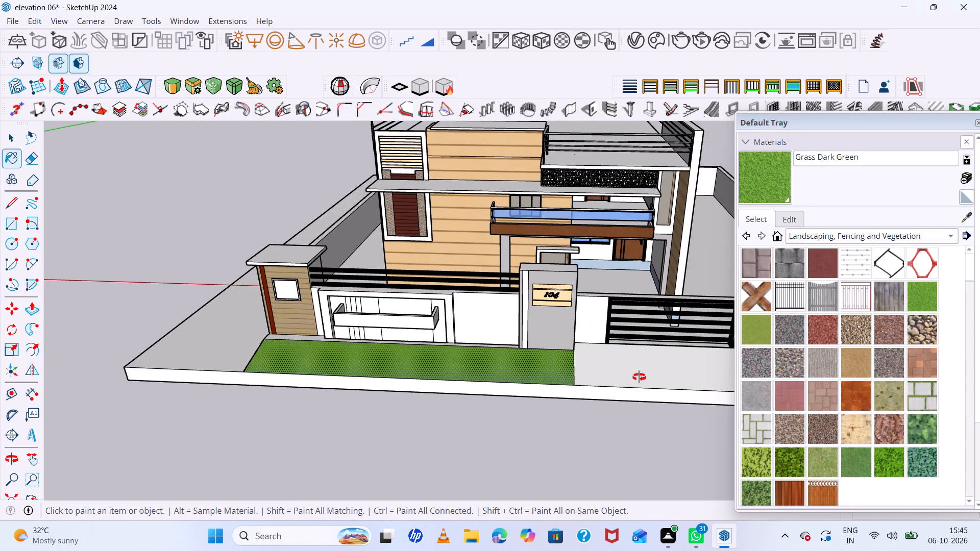
middle_click_drag(639, 377, 689, 392)
scroll(487, 353, "up", 7)
left_click(492, 349)
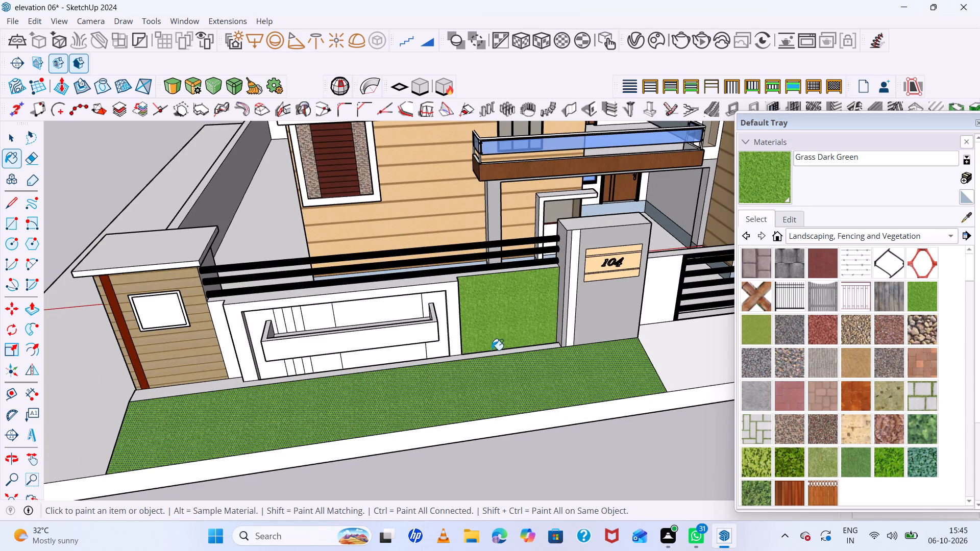
key("ctrl+z")
scroll(483, 356, "up", 2)
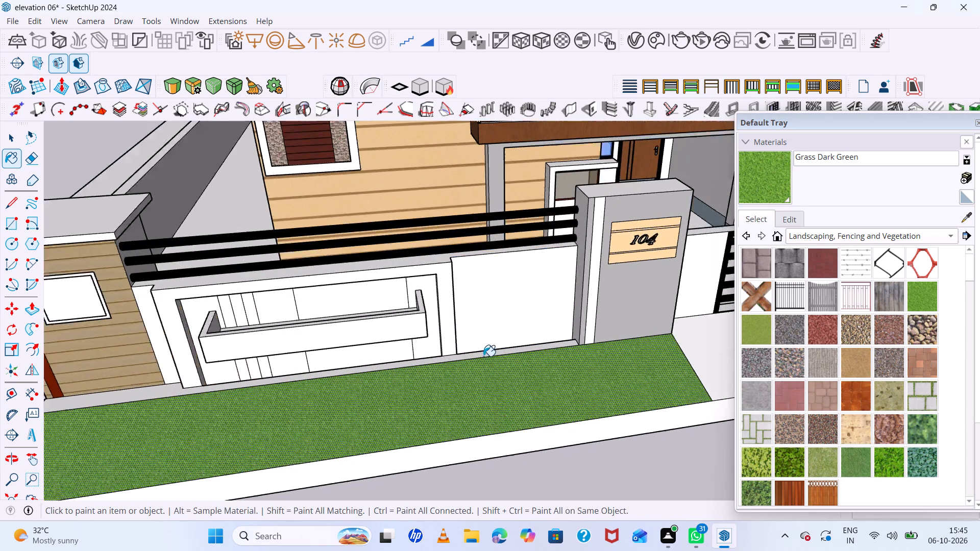
scroll(483, 356, "up", 3)
left_click(483, 353)
scroll(629, 365, "down", 7)
scroll(378, 379, "up", 3)
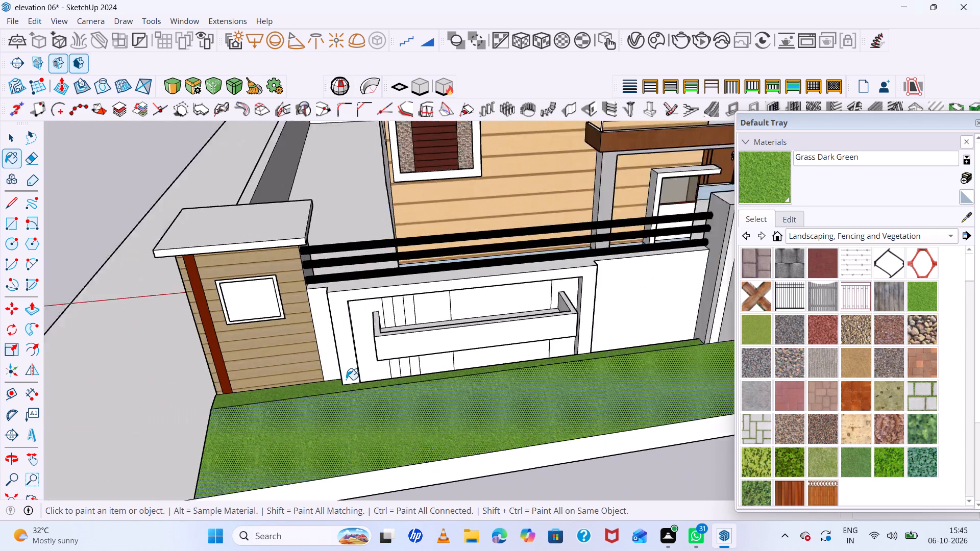
scroll(346, 380, "up", 4)
scroll(365, 394, "down", 3)
key("space")
Paint the driveway strip in front of the gate with Fencing Wood Old.
scroll(378, 289, "down", 13)
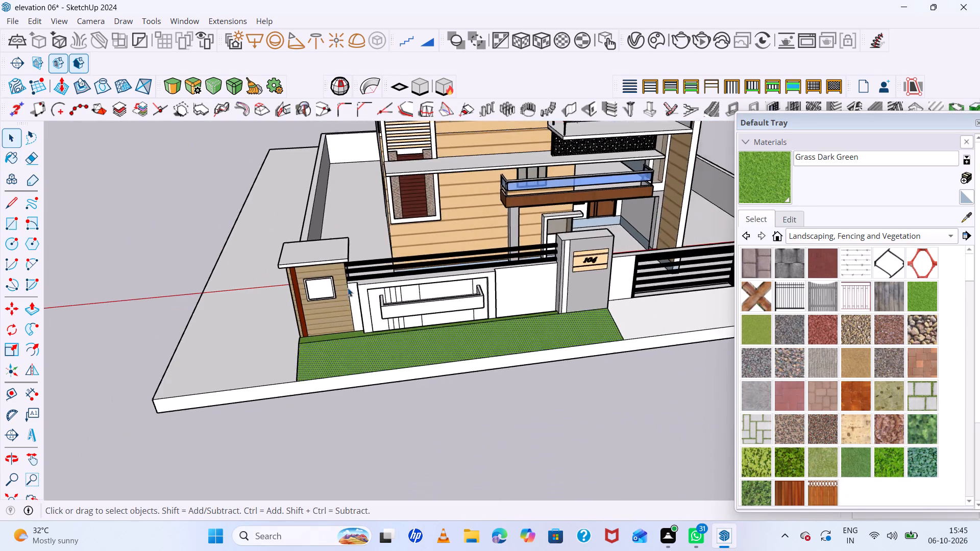
middle_click_drag(532, 392, 429, 315)
scroll(448, 344, "up", 7)
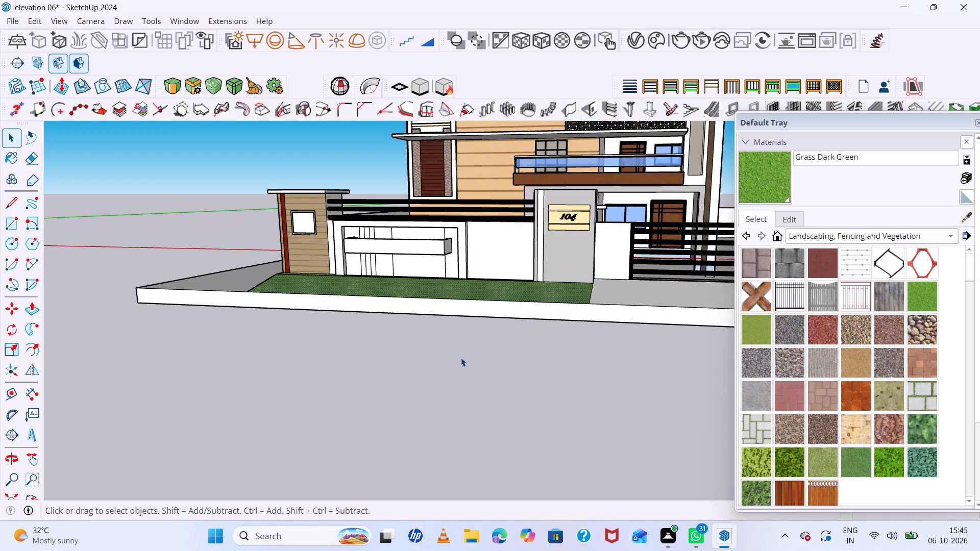
middle_click_drag(469, 363, 485, 374)
key("space")
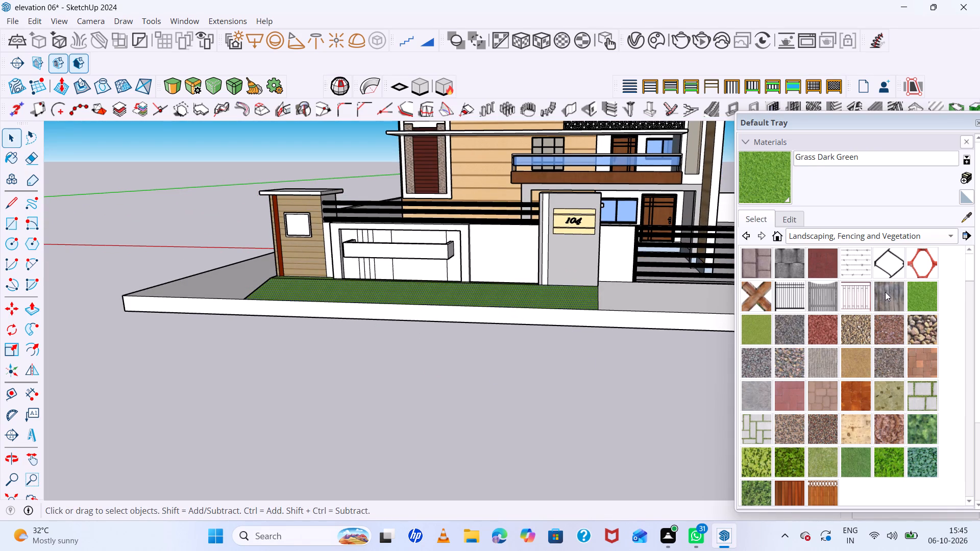
left_click(885, 292)
scroll(725, 301, "up", 5)
left_click(695, 289)
scroll(567, 302, "down", 3)
middle_click_drag(575, 323, 604, 367)
scroll(473, 234, "down", 14)
scroll(651, 256, "up", 7)
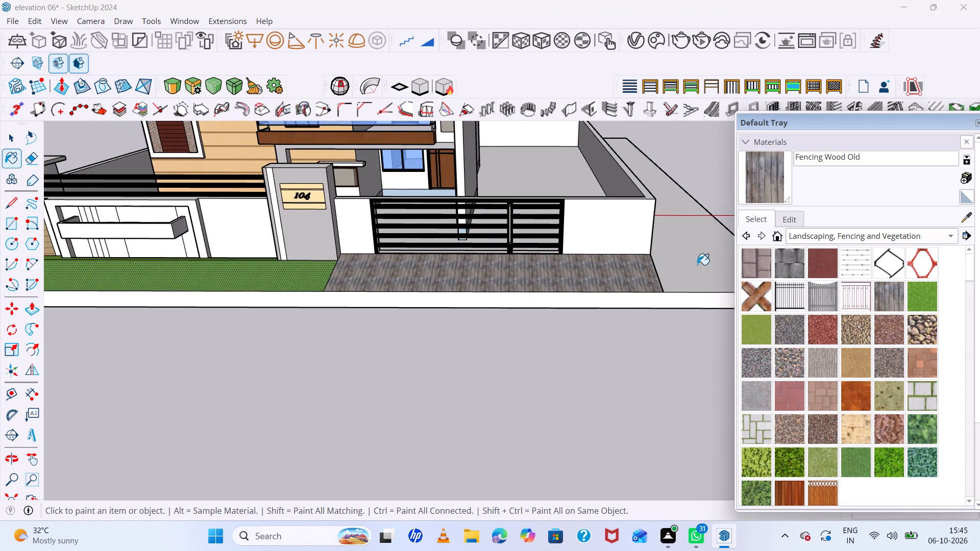
middle_click_drag(701, 270, 704, 279)
key("space")
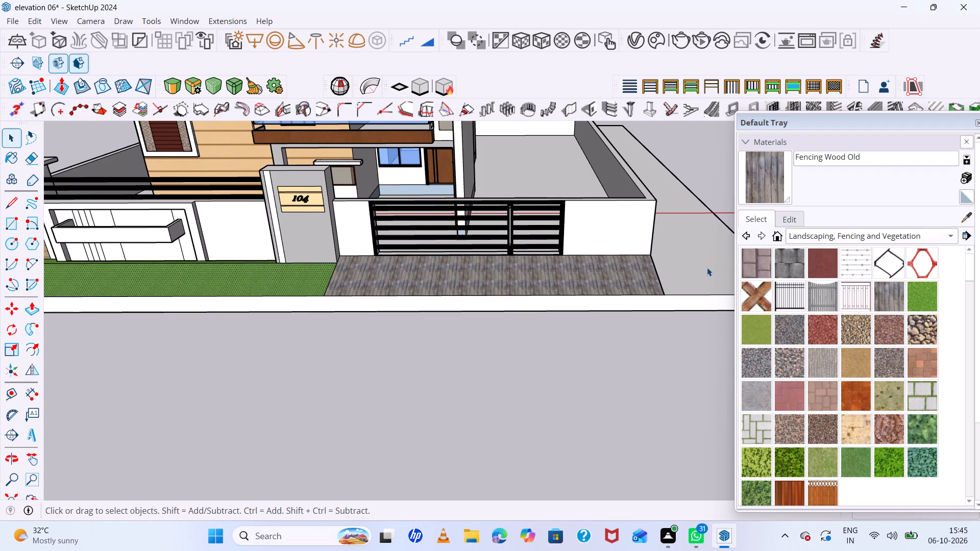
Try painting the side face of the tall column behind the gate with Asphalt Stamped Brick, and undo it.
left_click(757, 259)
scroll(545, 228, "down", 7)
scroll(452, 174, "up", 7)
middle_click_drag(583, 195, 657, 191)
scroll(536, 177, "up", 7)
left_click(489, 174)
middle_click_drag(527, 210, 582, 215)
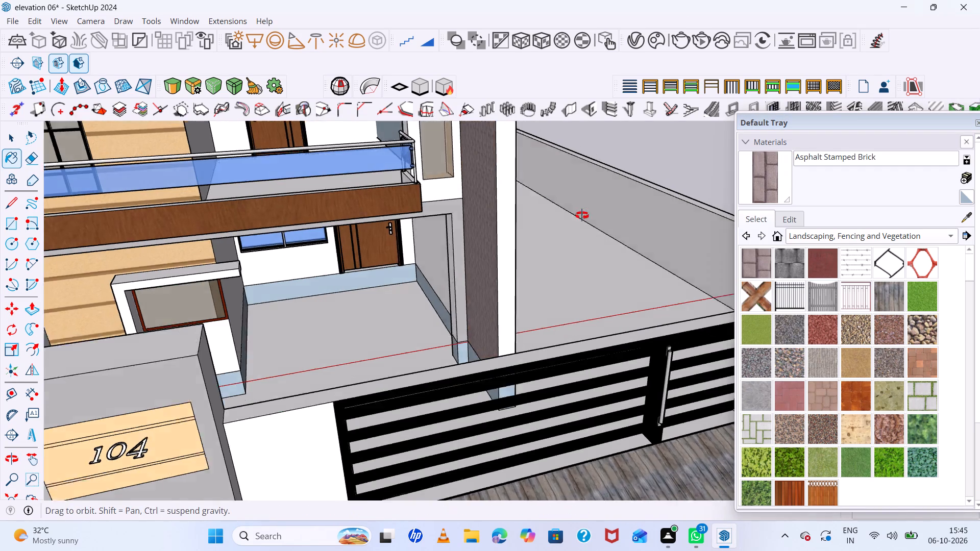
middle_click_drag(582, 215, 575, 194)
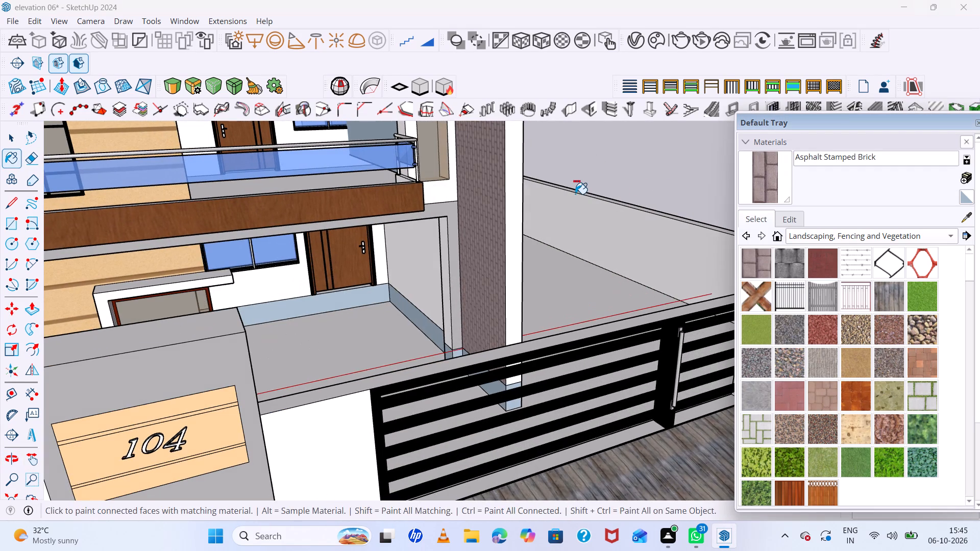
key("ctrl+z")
Look through the Landscaping, Fencing and Vegetation materials and review the house frontage with its grass and driveway strips.
scroll(541, 198, "down", 14)
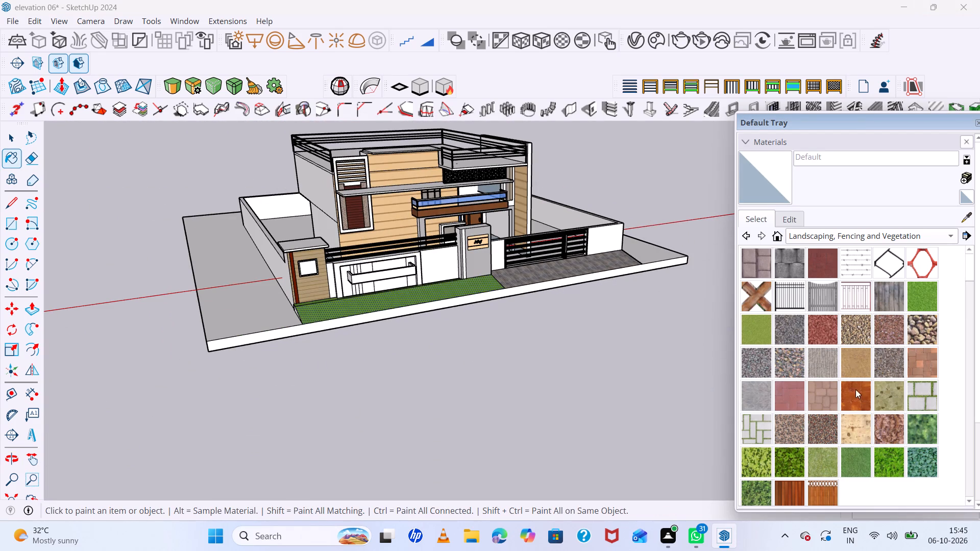
scroll(881, 427, "up", 1)
scroll(922, 471, "down", 4)
scroll(806, 402, "up", 5)
scroll(806, 402, "down", 4)
scroll(788, 407, "up", 5)
scroll(808, 438, "down", 4)
scroll(500, 344, "up", 4)
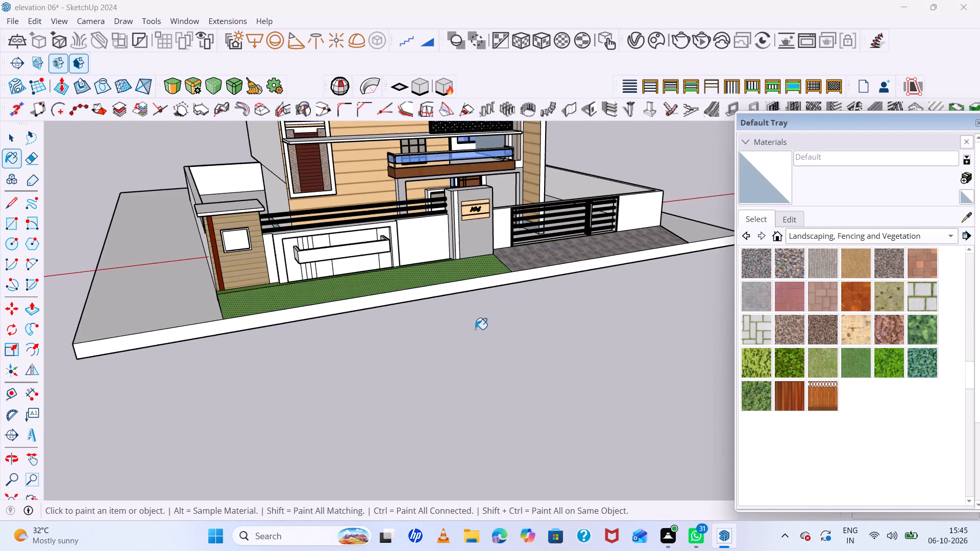
scroll(614, 345, "up", 1)
middle_click_drag(612, 345, 508, 342)
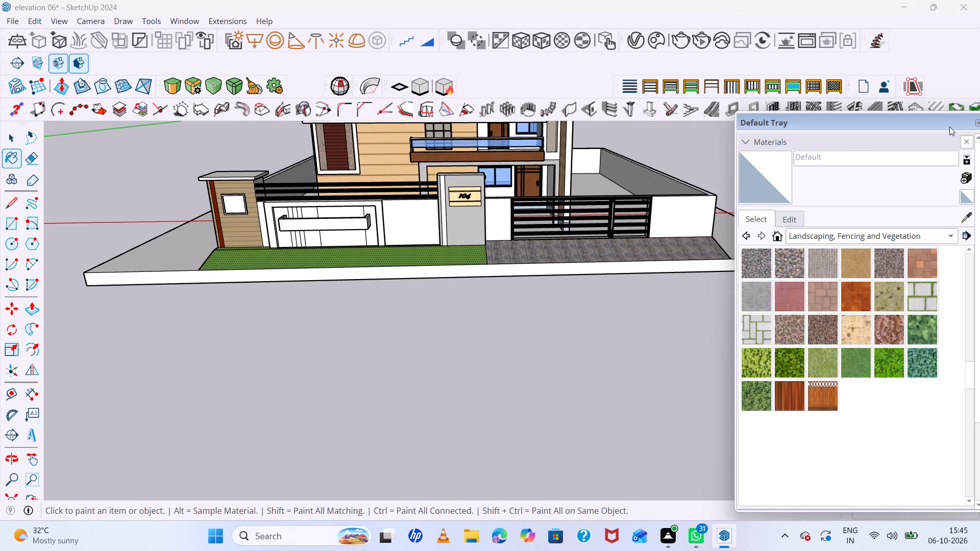
Examine the painted frontage, gate, boundary wall and side faces of the house from several angles.
left_click(976, 121)
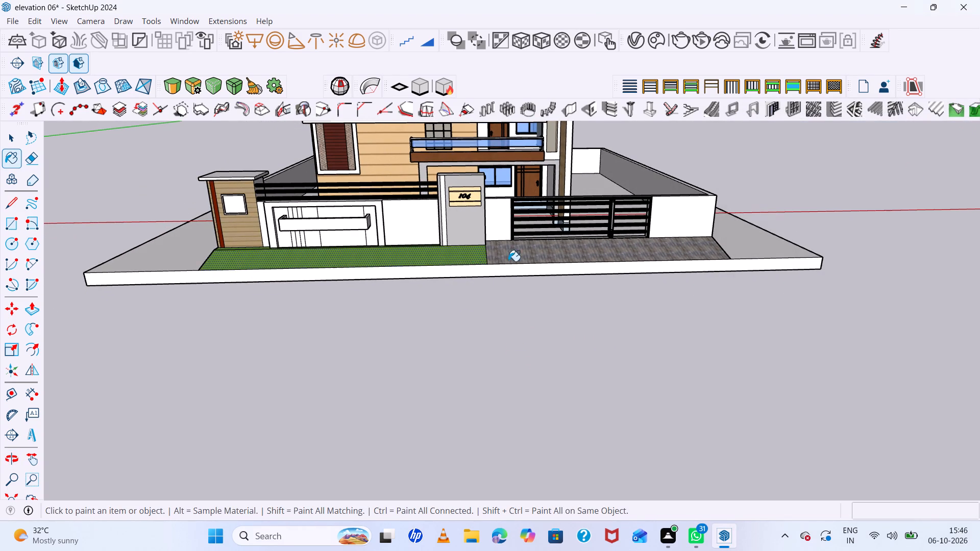
scroll(379, 390, "down", 6)
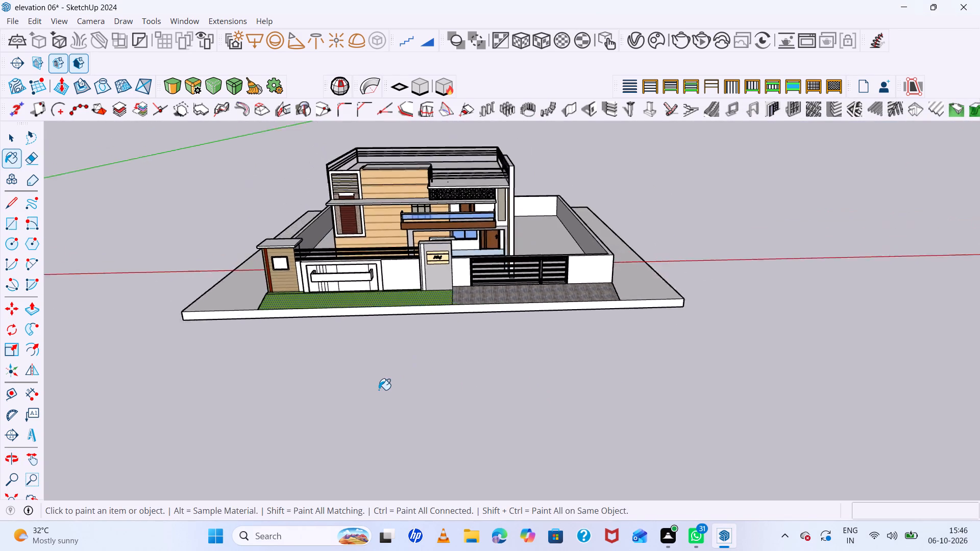
scroll(379, 390, "down", 2)
scroll(478, 292, "up", 7)
middle_click_drag(639, 307, 721, 216)
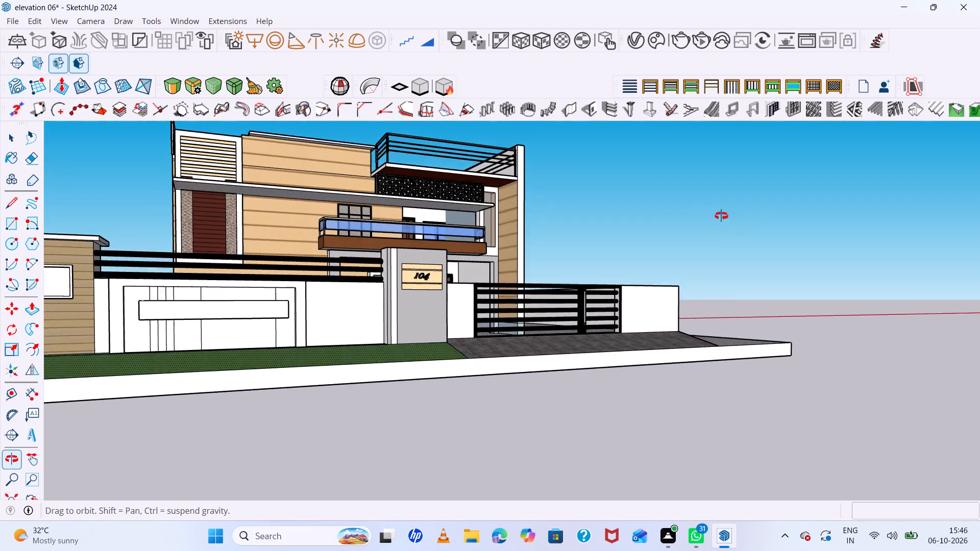
middle_click_drag(721, 216, 475, 259)
scroll(462, 262, "down", 1)
scroll(298, 296, "up", 6)
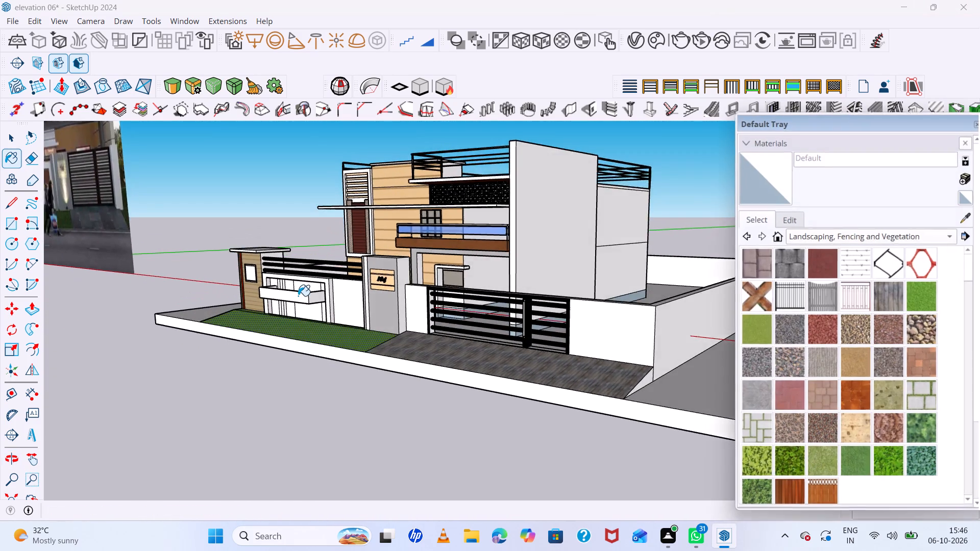
scroll(368, 304, "down", 1)
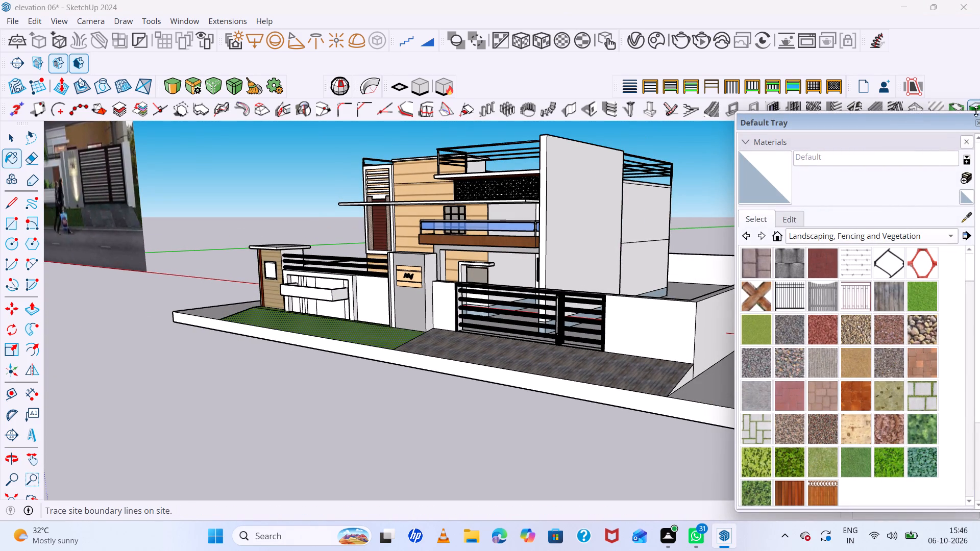
left_click(979, 121)
key("space")
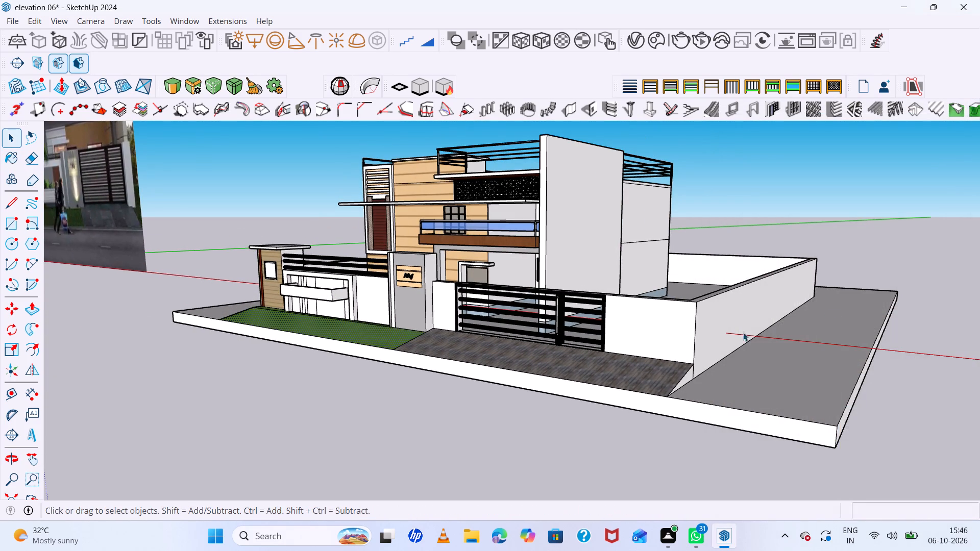
scroll(609, 319, "down", 5)
scroll(335, 301, "up", 7)
middle_click_drag(415, 309, 555, 483)
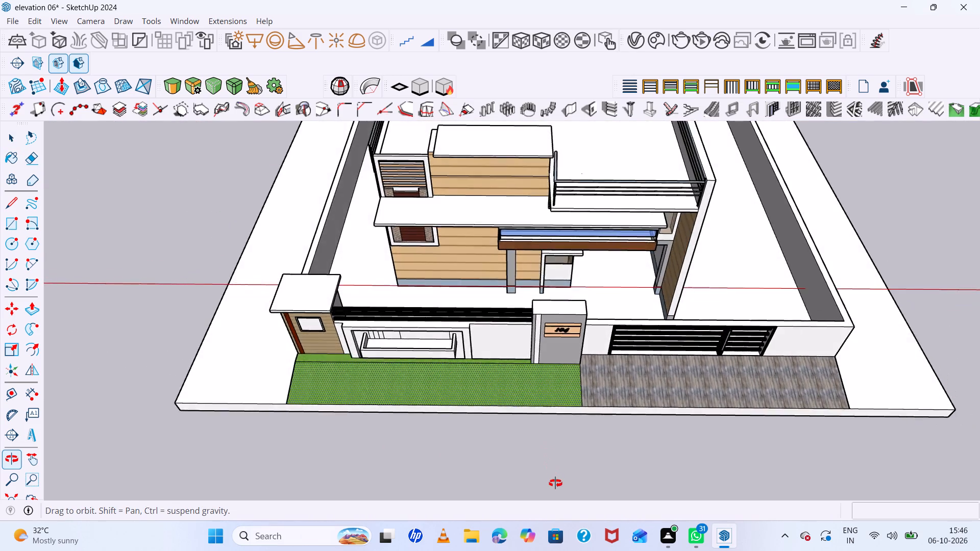
middle_click_drag(555, 483, 555, 312)
Compare the house model's frontage, boundary wall and driveway with the reference photo standing beside it.
scroll(751, 307, "down", 8)
scroll(803, 330, "down", 7)
scroll(234, 243, "up", 5)
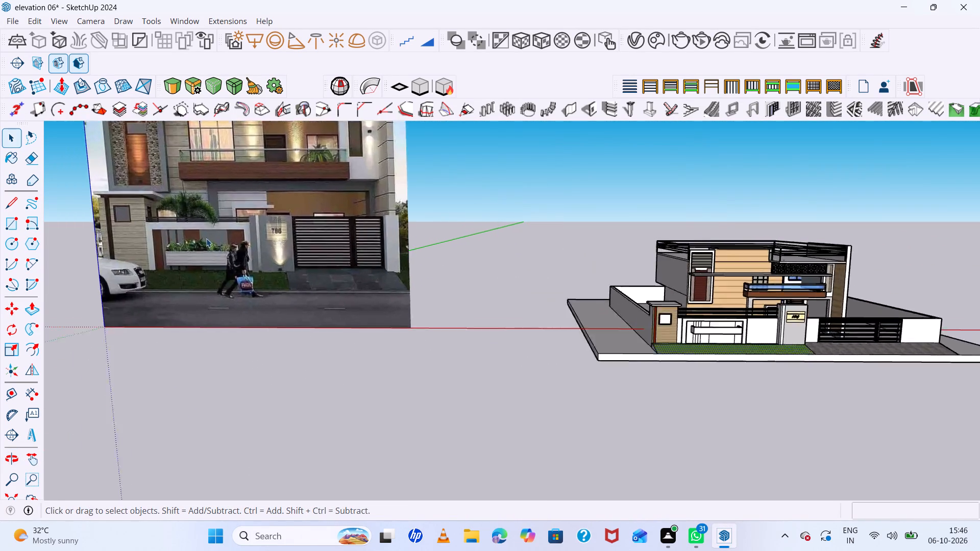
scroll(206, 238, "up", 11)
scroll(257, 259, "down", 14)
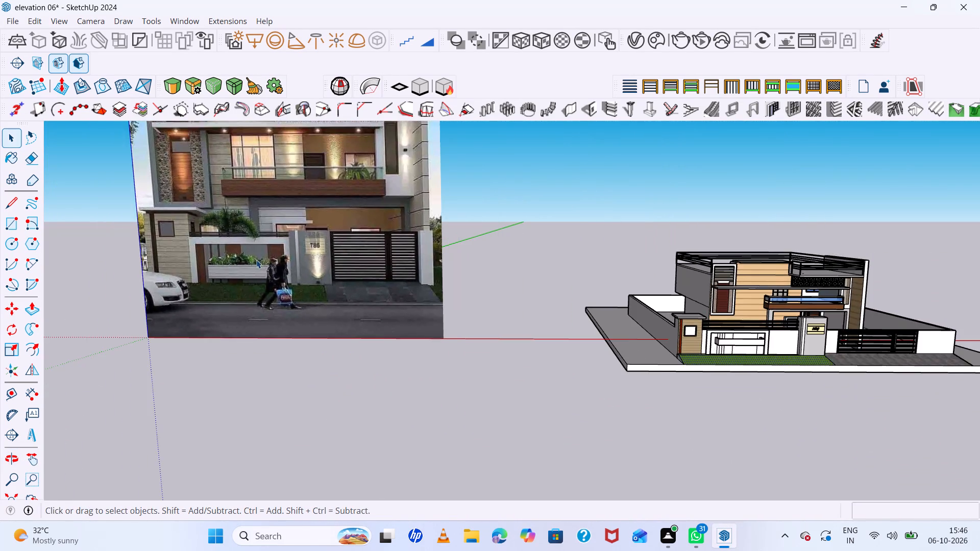
scroll(217, 240, "down", 6)
scroll(339, 206, "up", 7)
scroll(325, 195, "down", 3)
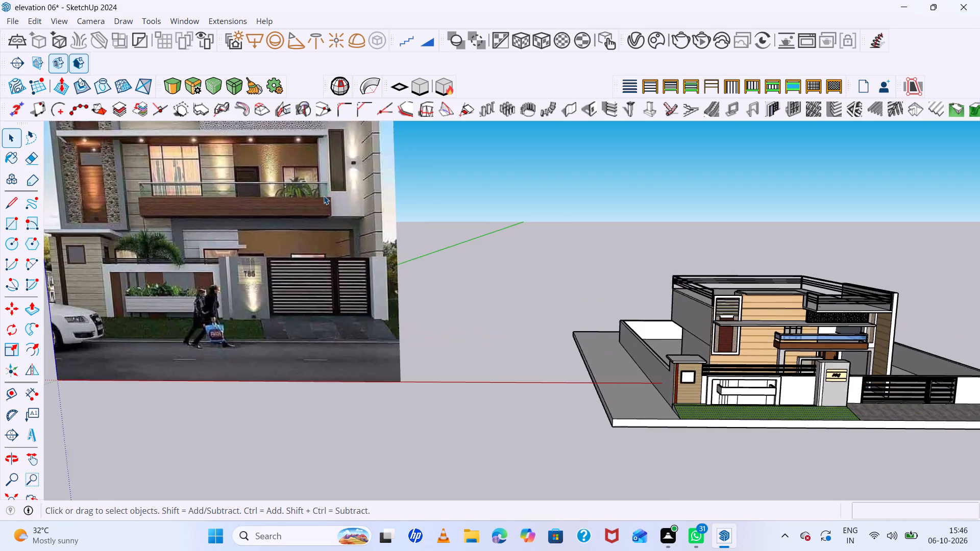
scroll(324, 195, "down", 4)
scroll(514, 266, "down", 5)
scroll(691, 290, "up", 11)
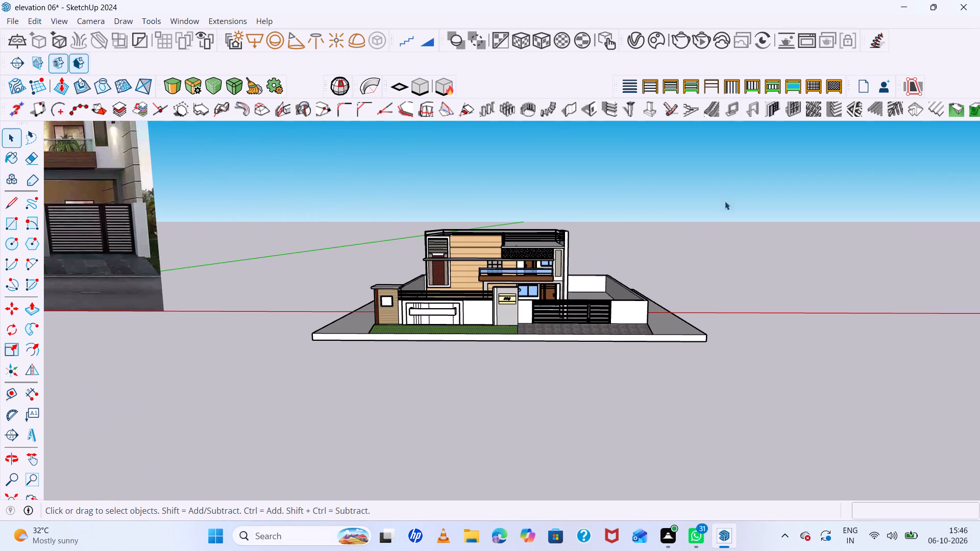
Start an interactive render of the house elevation with its grass and driveway strips.
left_click(699, 40)
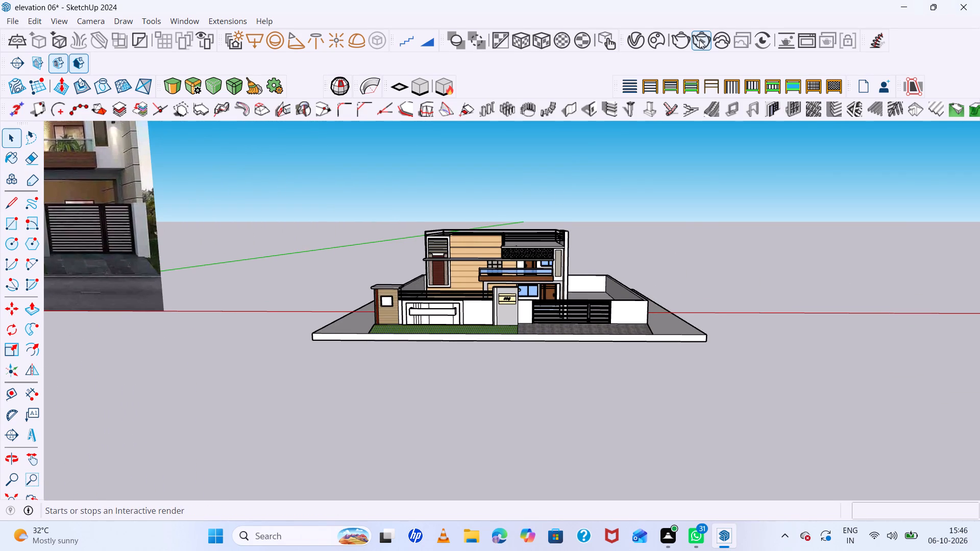
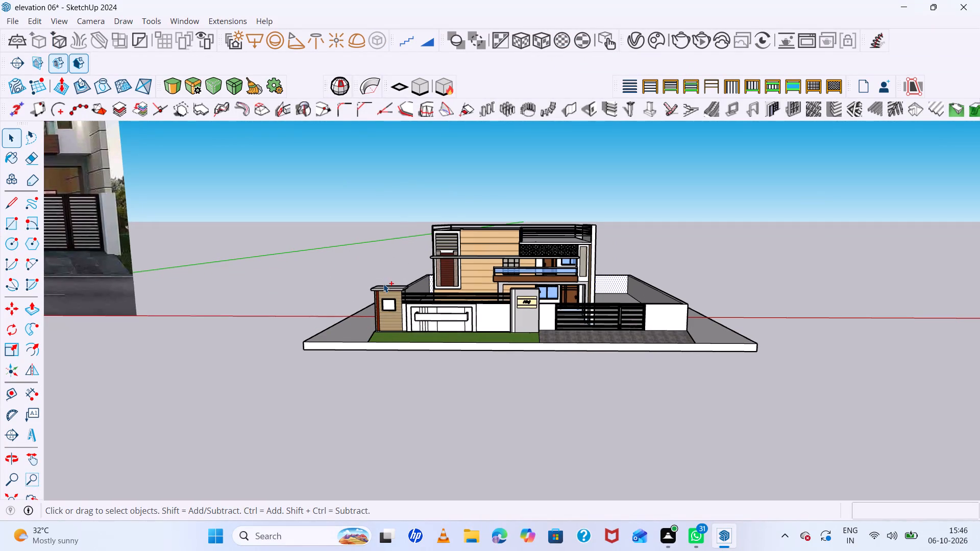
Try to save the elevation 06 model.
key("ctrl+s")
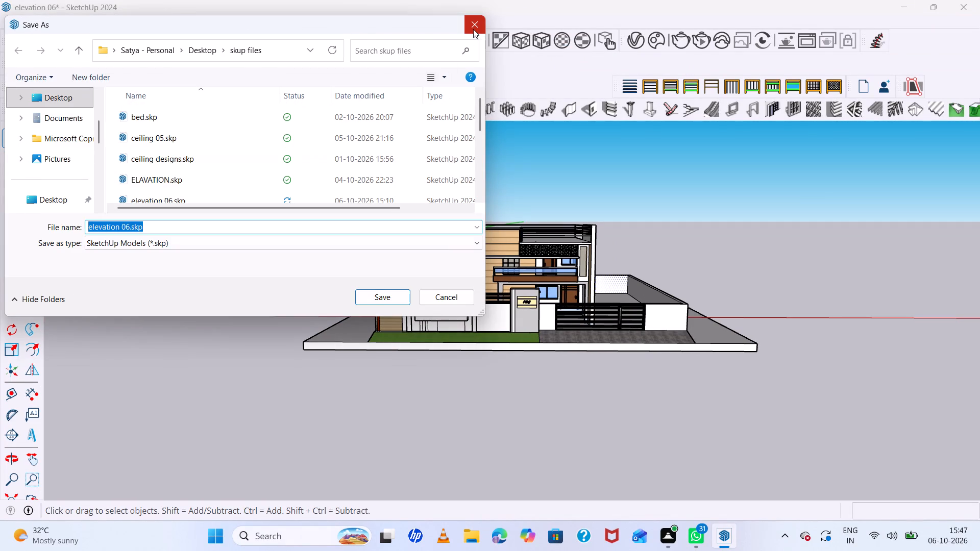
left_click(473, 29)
Start an interactive render of the house from an angled front view that takes in the boundary wall, gate, grass and driveway.
scroll(561, 271, "up", 6)
middle_click_drag(590, 316, 596, 340)
double_click(905, 507)
scroll(611, 332, "up", 2)
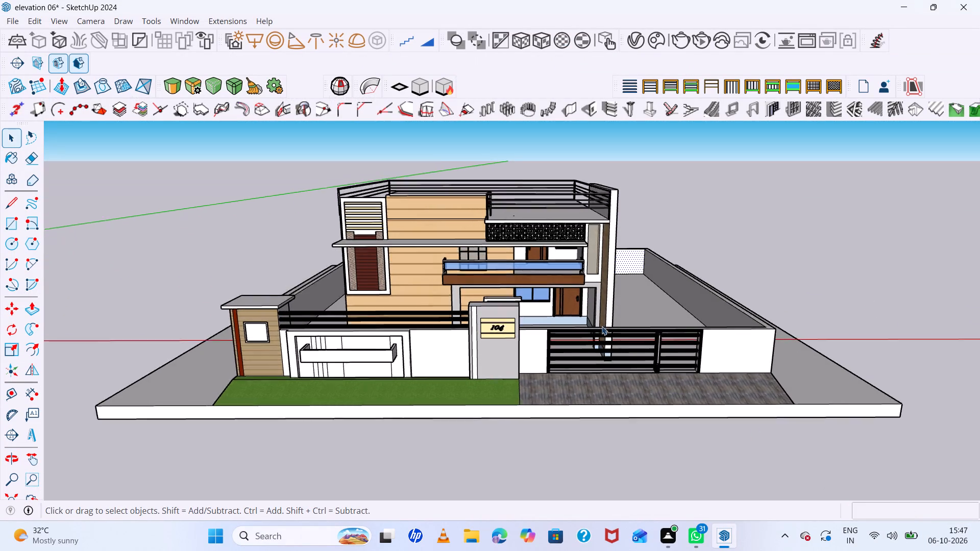
scroll(602, 326, "up", 4)
middle_click_drag(750, 349, 681, 340)
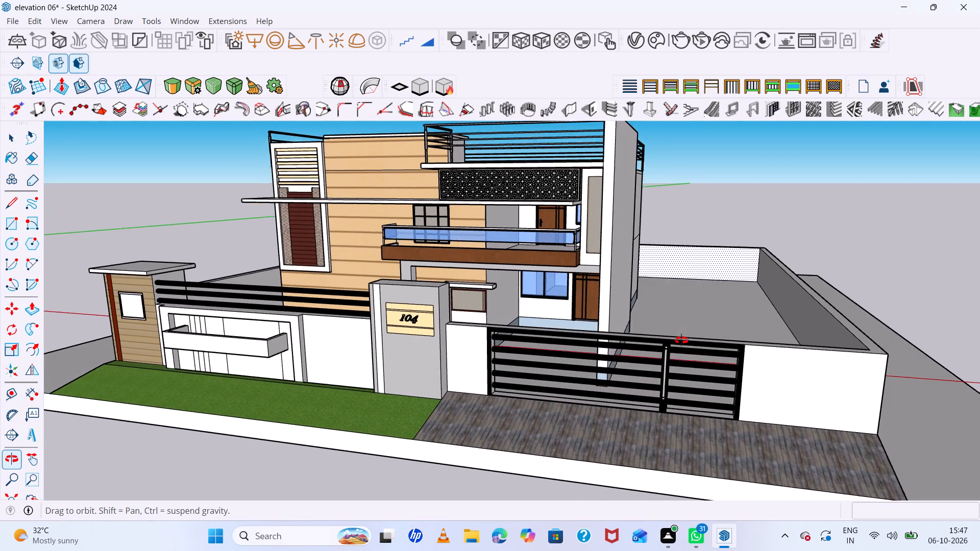
middle_click_drag(681, 340, 702, 327)
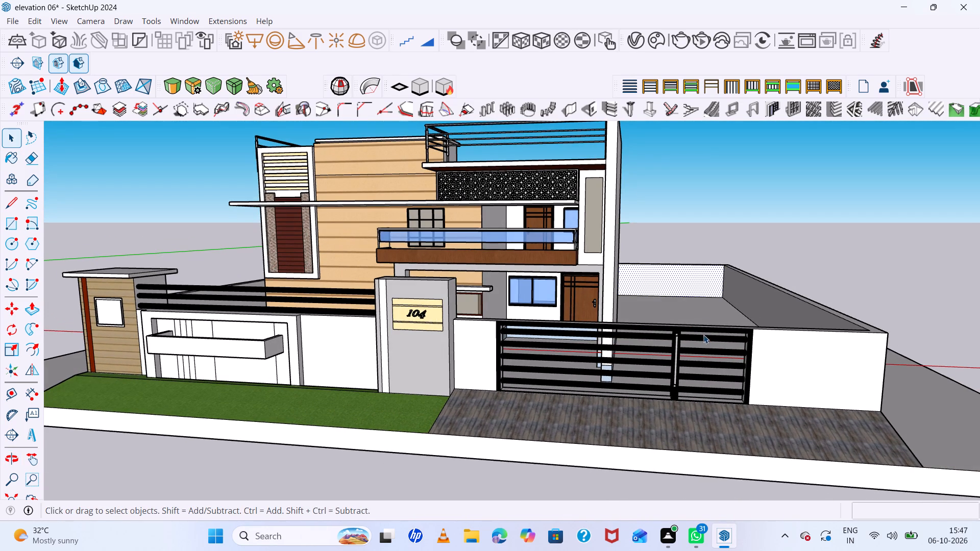
scroll(580, 346, "down", 6)
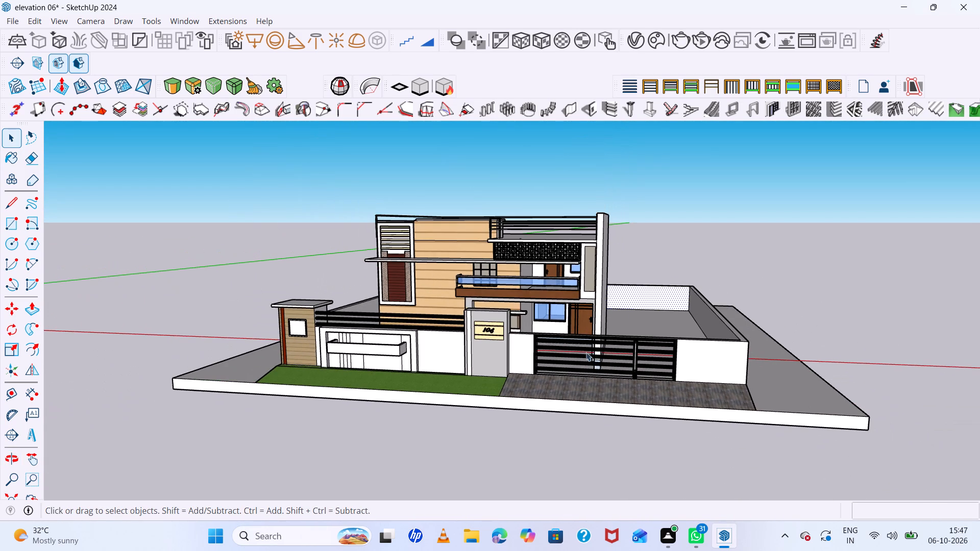
left_click(706, 41)
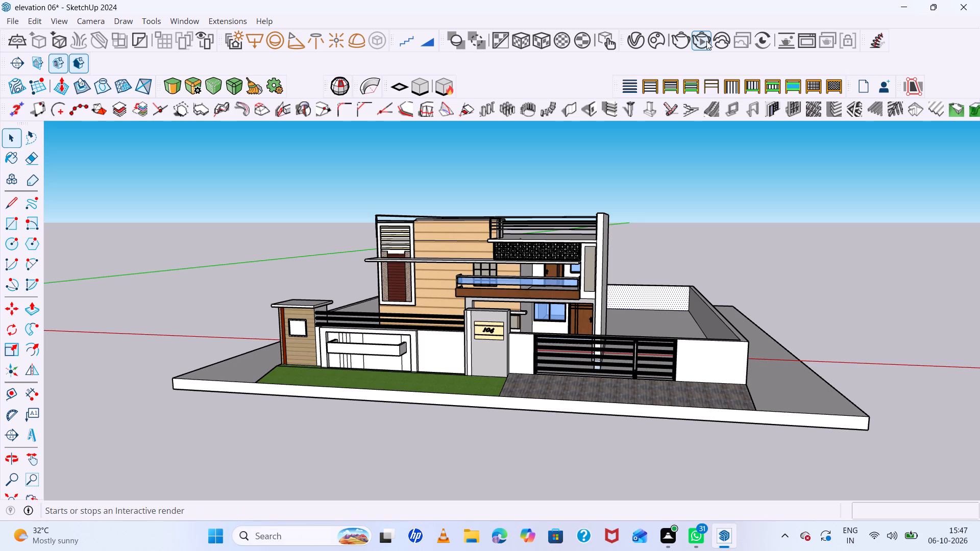
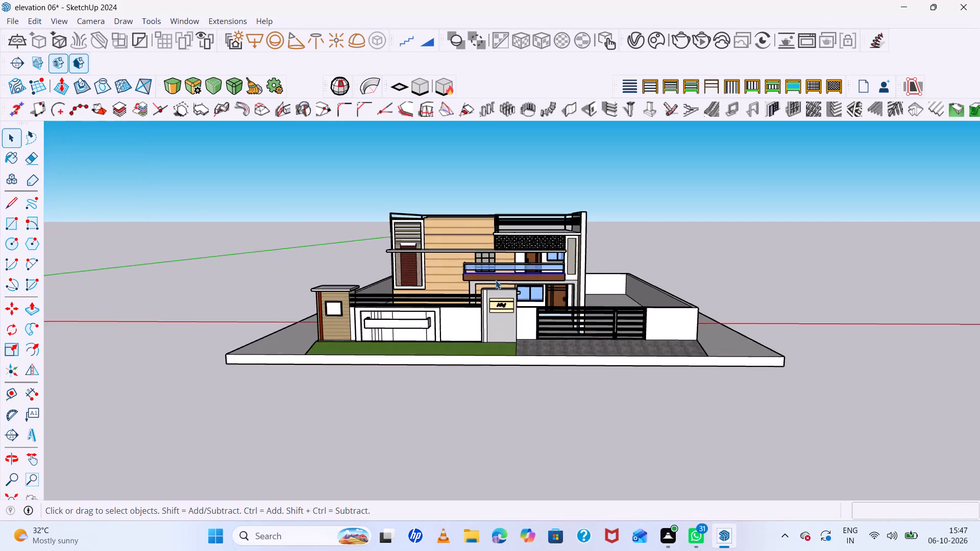
Save the house model as a SketchUp file named elevation 06.skp in the Desktop folder.
scroll(551, 288, "up", 5)
middle_click_drag(610, 294, 553, 306)
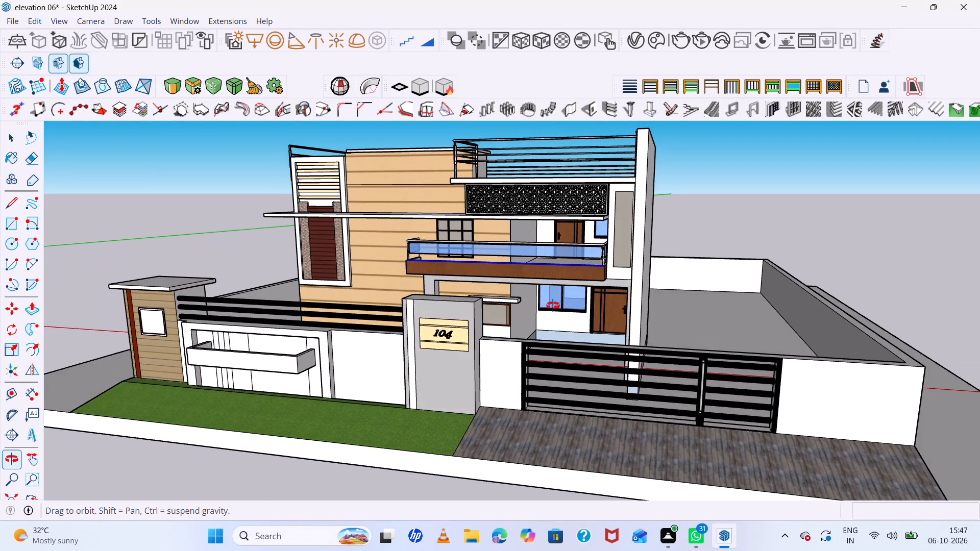
middle_click_drag(553, 306, 545, 309)
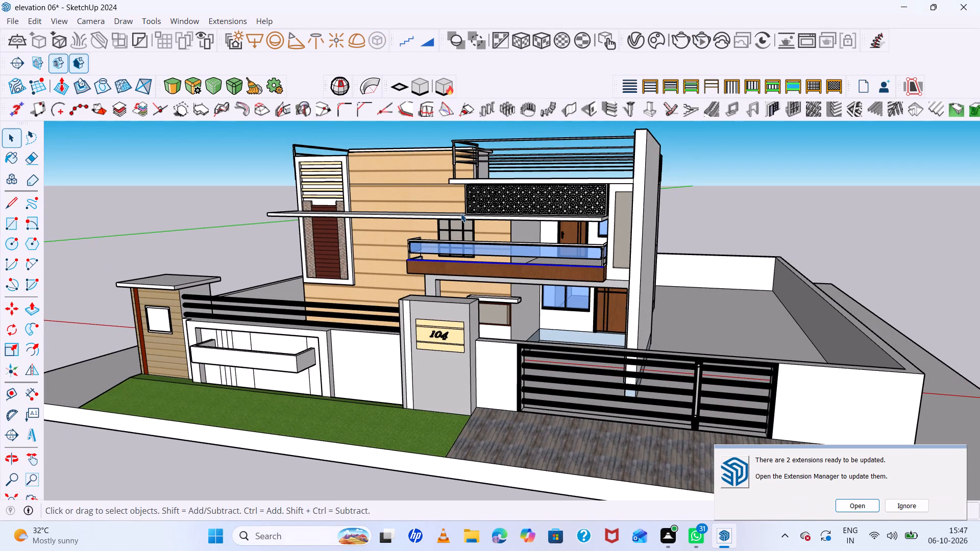
left_click(12, 21)
double_click(64, 105)
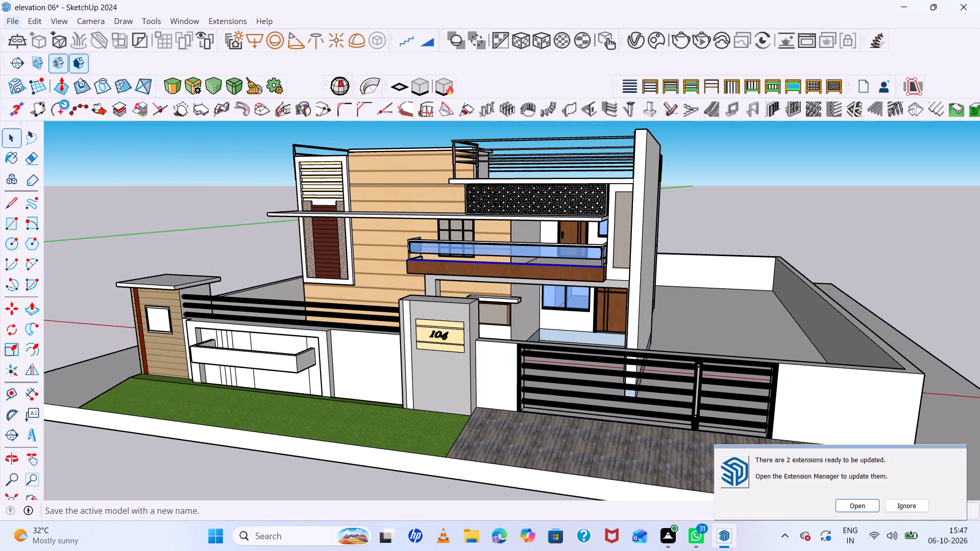
scroll(191, 175, "down", 4)
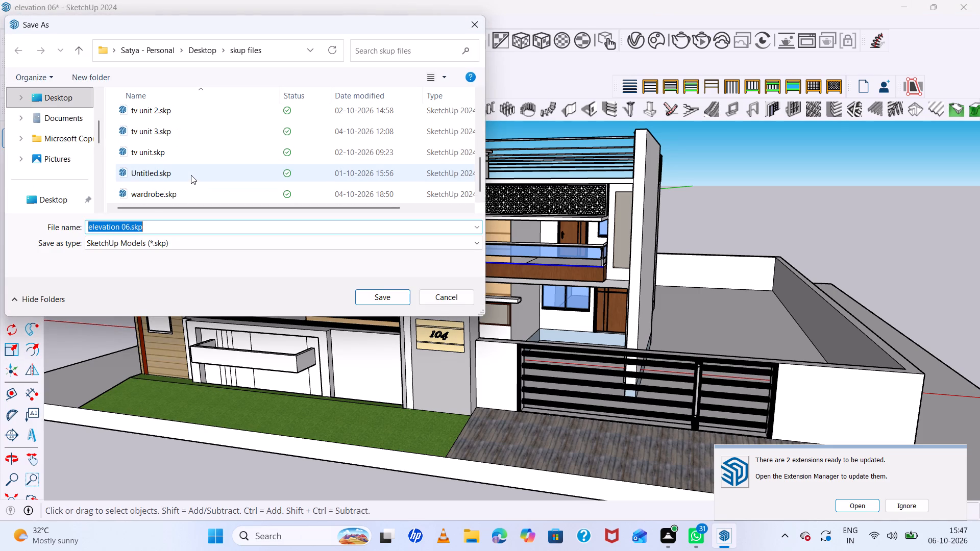
scroll(191, 175, "down", 2)
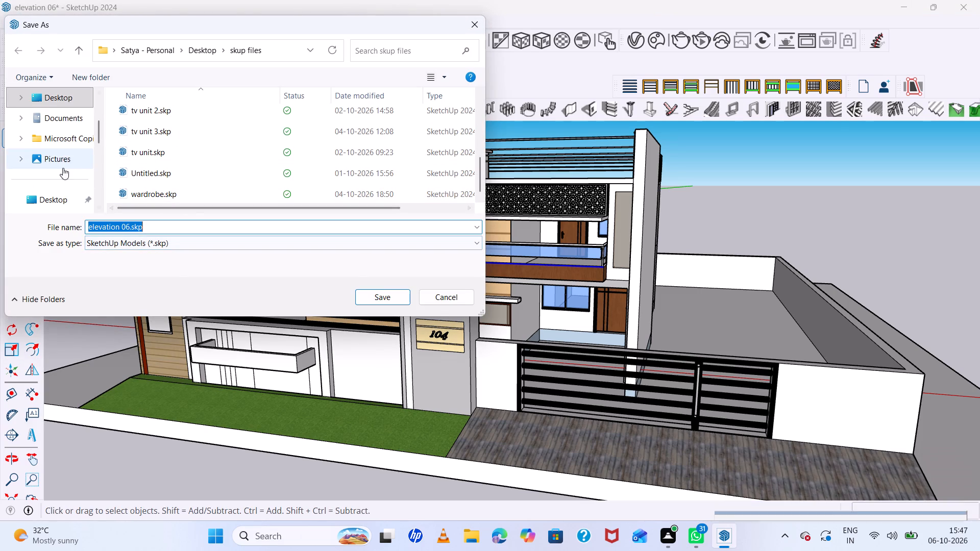
left_click(58, 195)
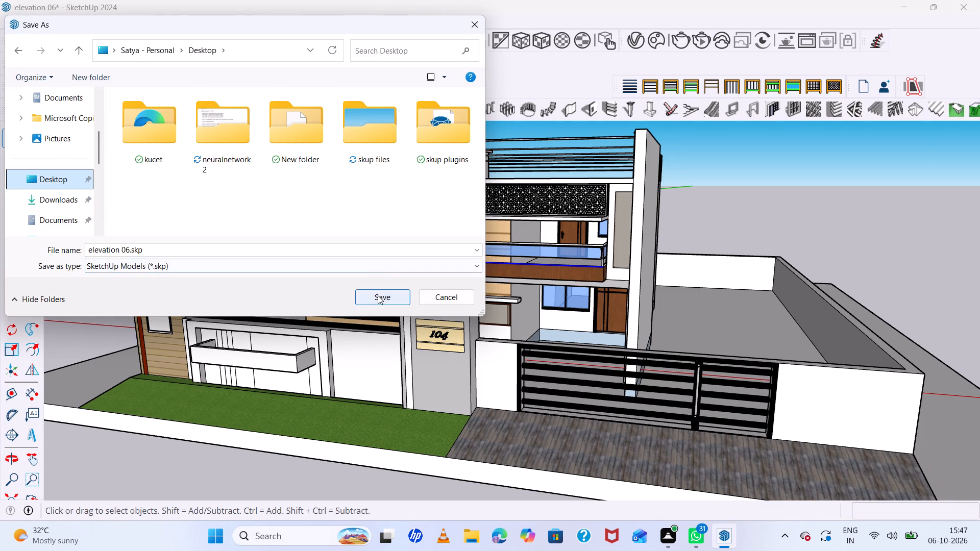
left_click(378, 295)
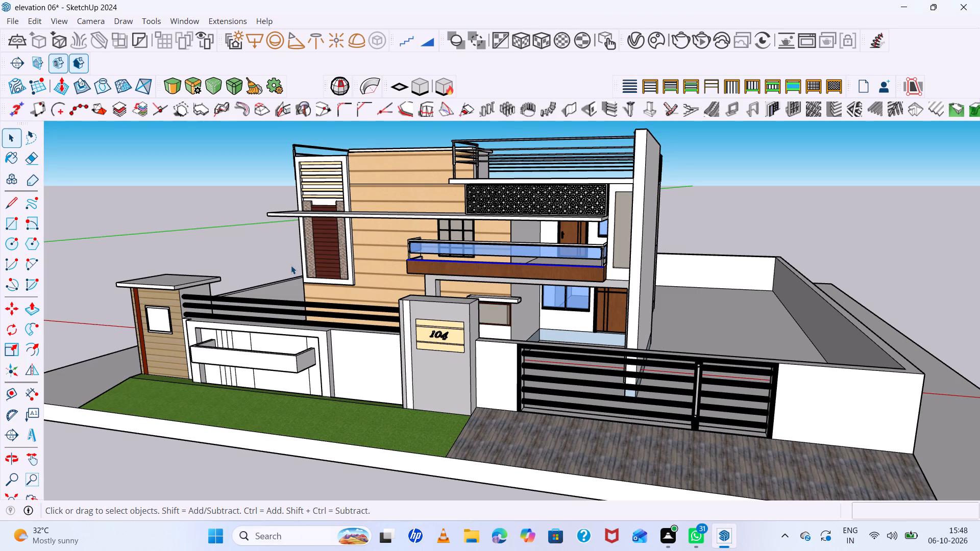
Start an interactive render of the house from the angled front view showing the boundary wall, gate, grass and driveway.
left_click(702, 40)
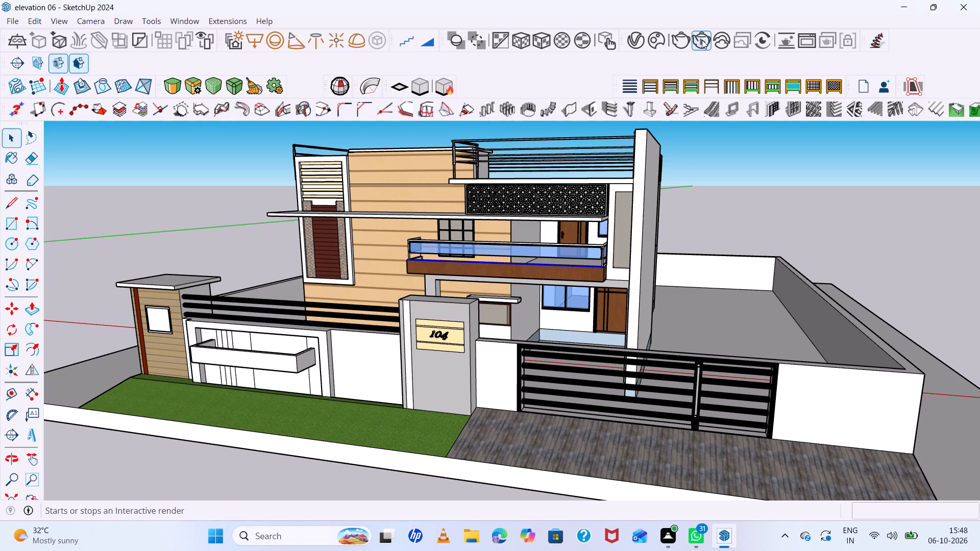
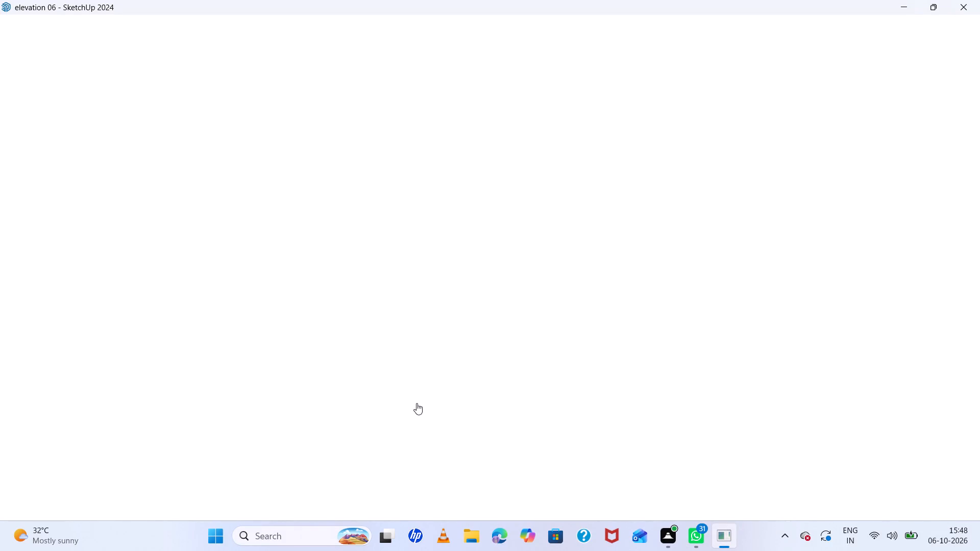
Examine the reopened elevation 06 house model around the balcony, side walls, entrance, gate and boundary wall.
left_click(565, 280)
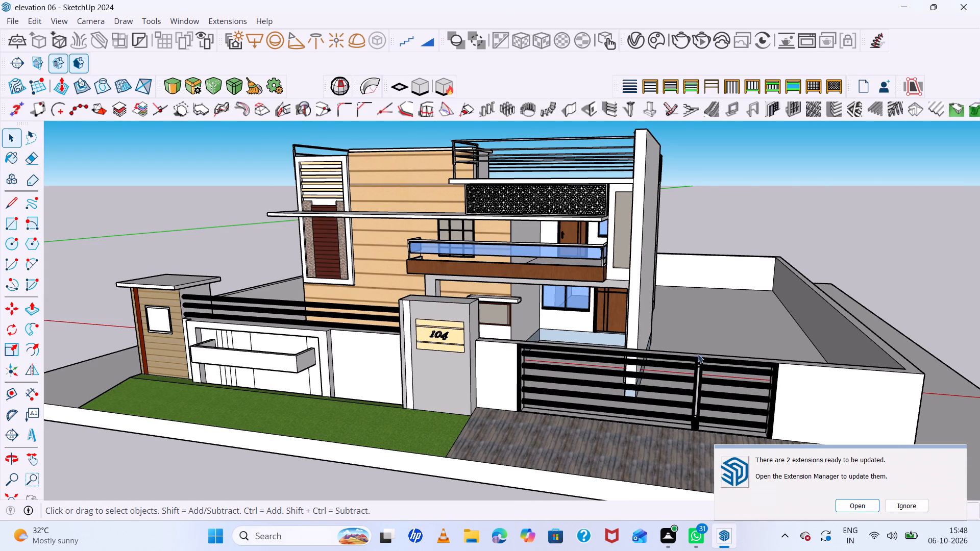
scroll(576, 256, "up", 6)
middle_click_drag(602, 317, 675, 312)
scroll(642, 322, "up", 1)
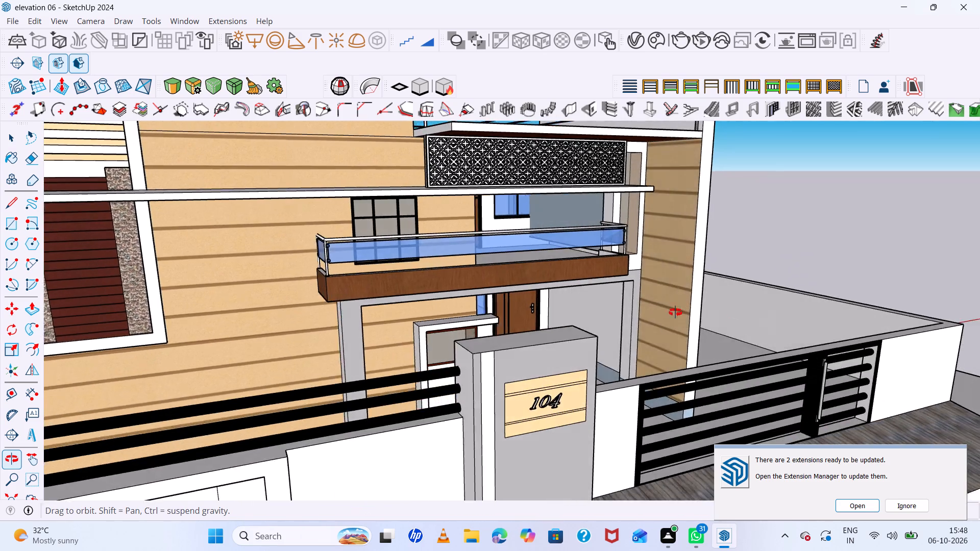
middle_click_drag(675, 312, 478, 296)
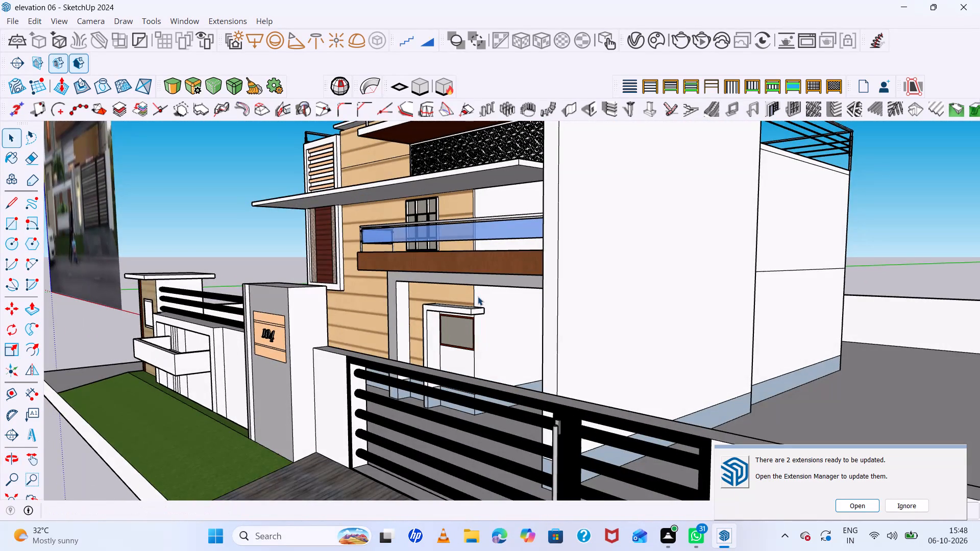
scroll(478, 296, "up", 1)
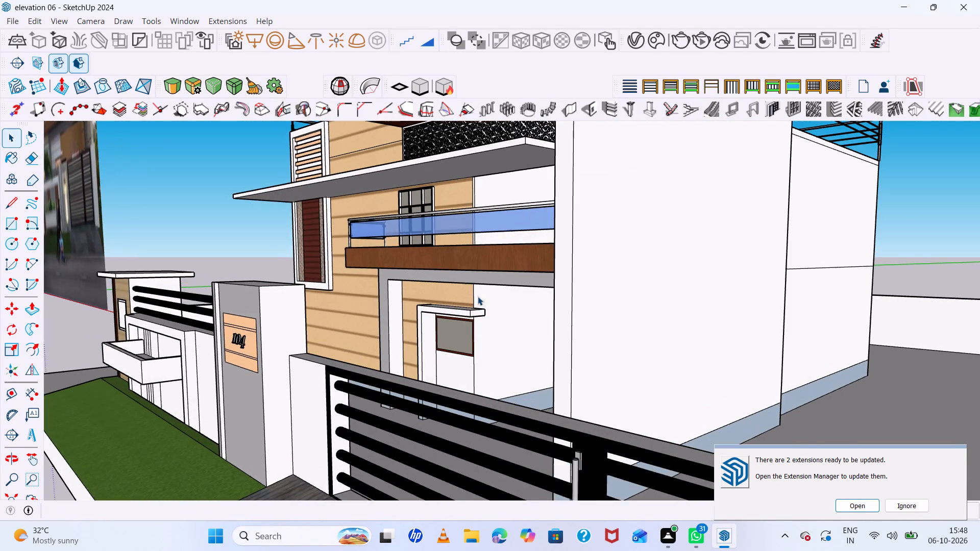
scroll(478, 296, "up", 2)
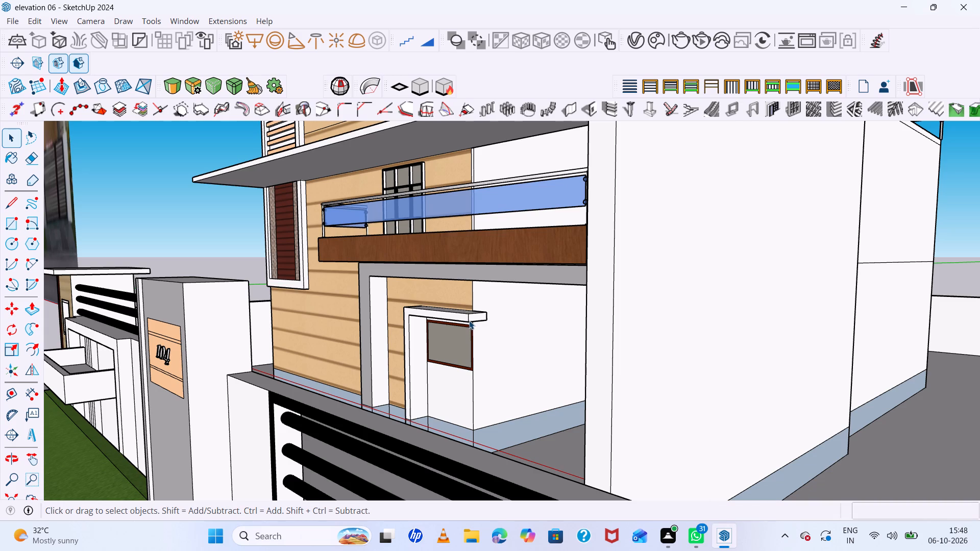
scroll(330, 292, "down", 5)
scroll(480, 292, "down", 4)
middle_click_drag(438, 324, 633, 266)
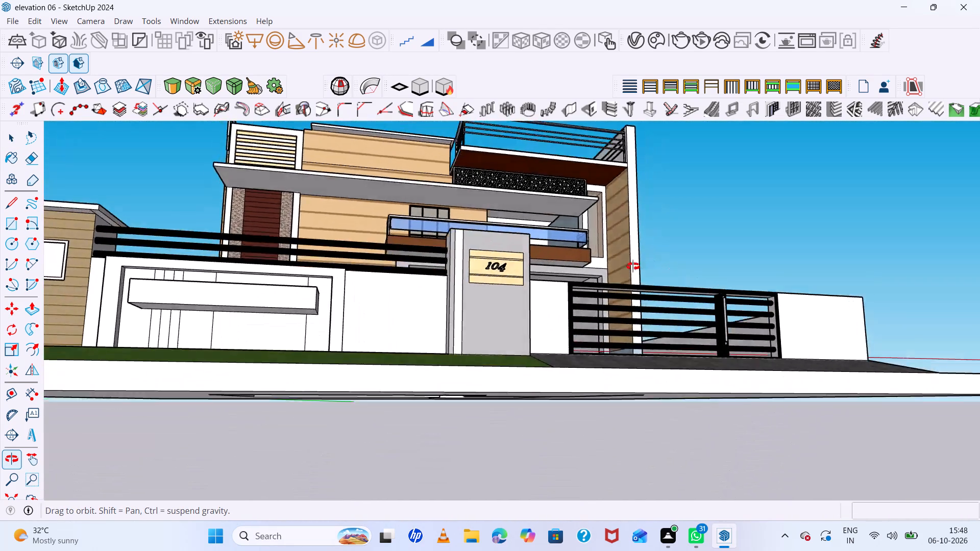
middle_click_drag(633, 266, 543, 350)
scroll(433, 337, "up", 7)
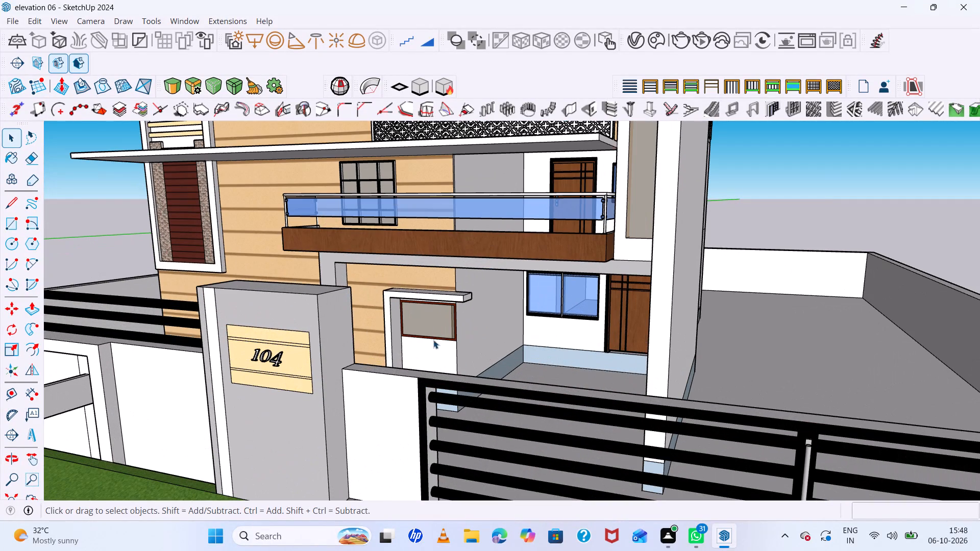
Start an interactive render from a near-frontal view showing the whole house, boundary wall, gate, grass strip and driveway.
scroll(560, 370, "down", 13)
middle_click_drag(622, 385, 701, 386)
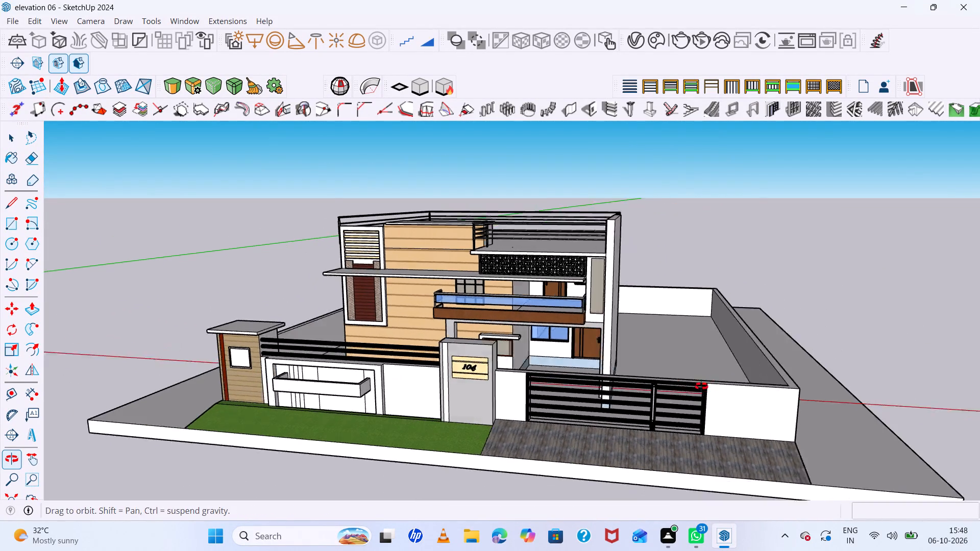
middle_click_drag(701, 386, 710, 386)
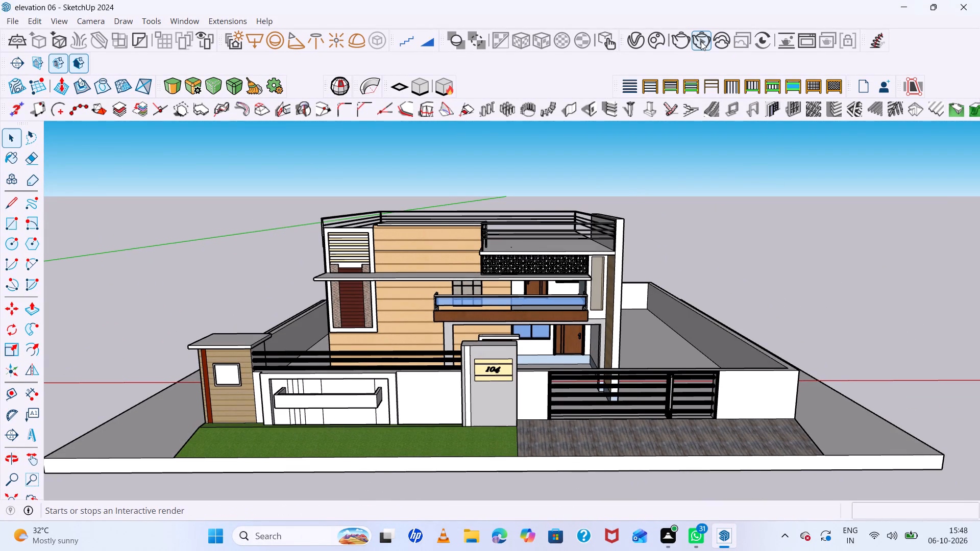
left_click(701, 41)
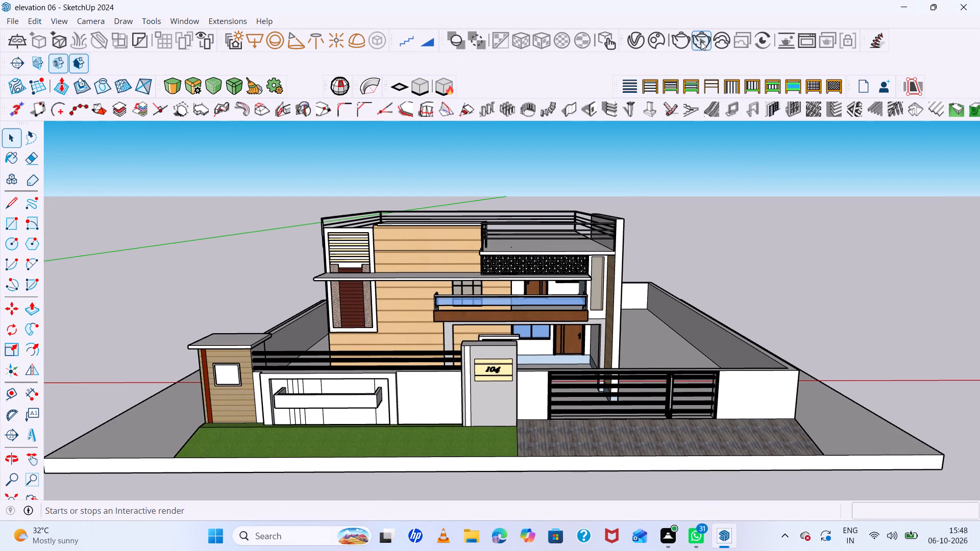
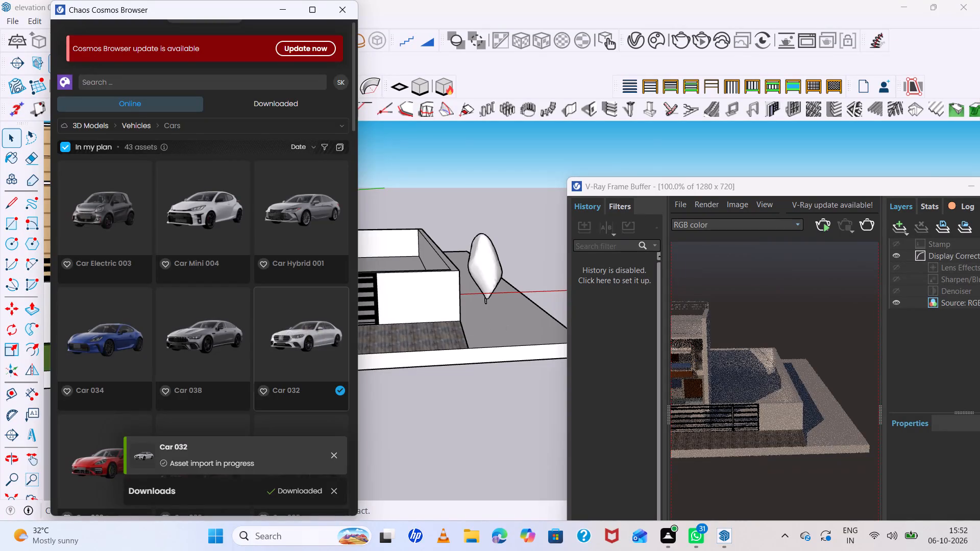
Place one Car 032 in front of the gate and another on the side pavement outside the boundary wall, and close the asset browser.
left_click(315, 333)
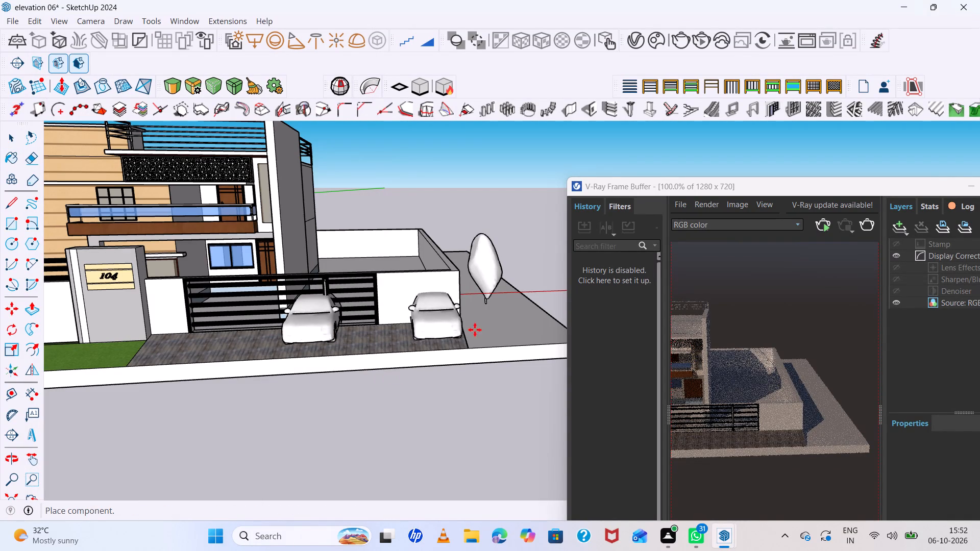
double_click(499, 331)
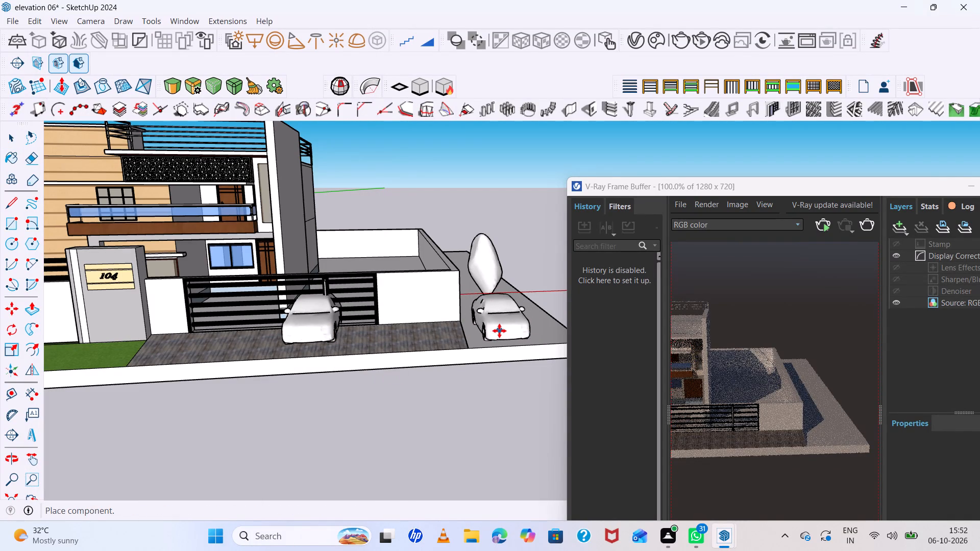
scroll(415, 350, "down", 9)
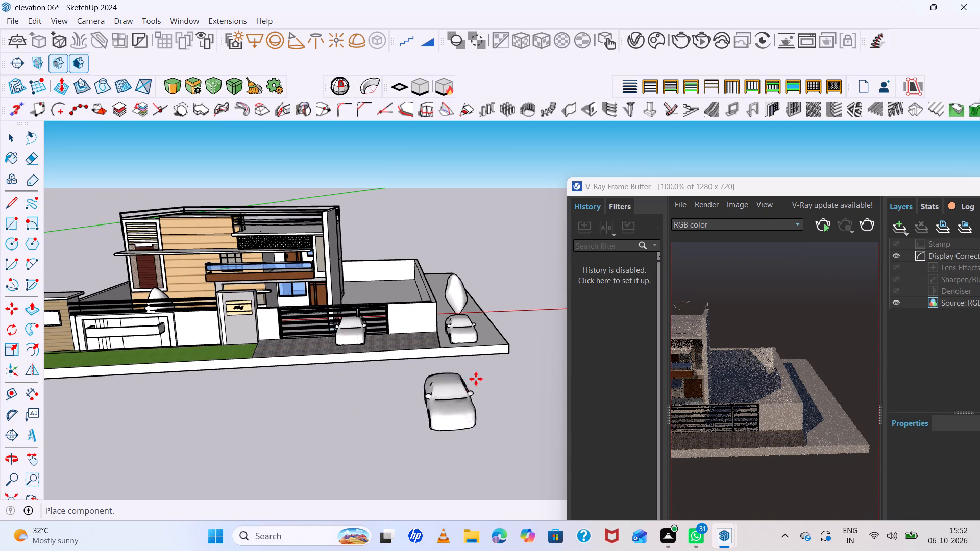
scroll(502, 313, "up", 4)
key("space")
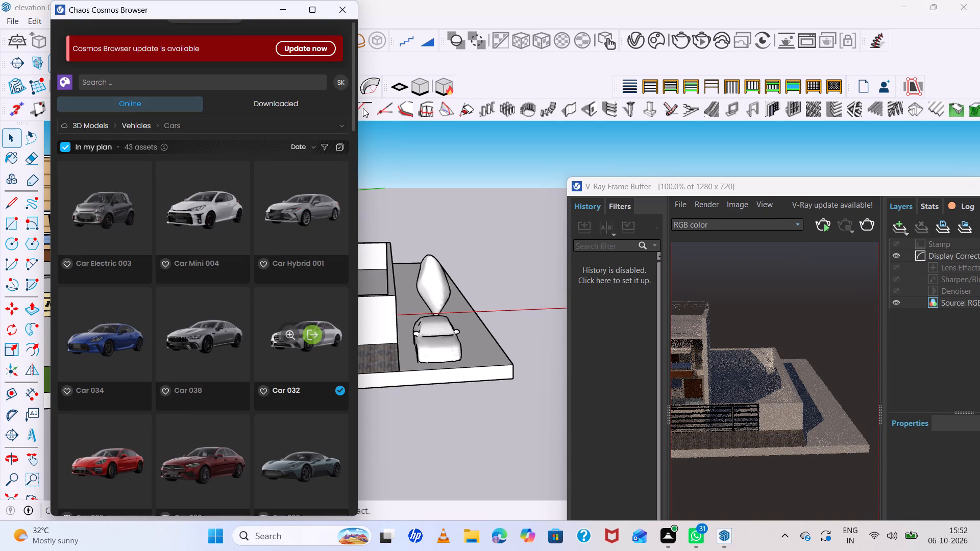
left_click(341, 8)
Move the car at the gate over the boundary wall into the open side yard beside the house.
scroll(259, 332, "up", 5)
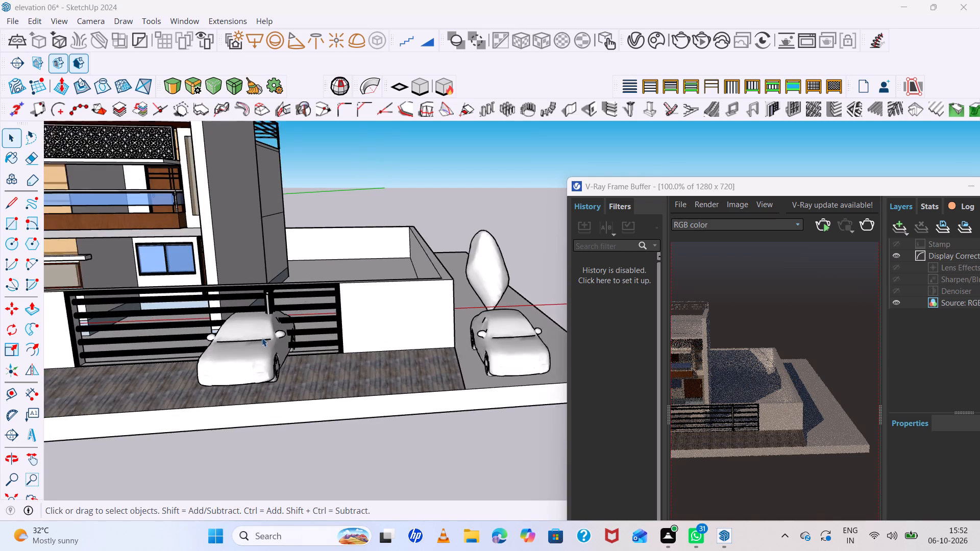
left_click(271, 345)
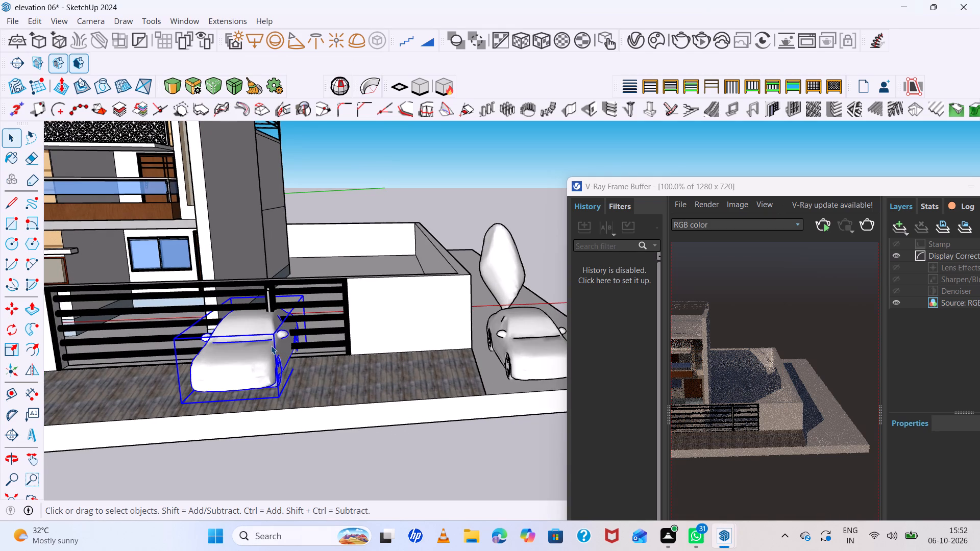
key("m")
scroll(294, 307, "up", 4)
middle_click_drag(297, 305, 295, 431)
scroll(295, 431, "up", 1)
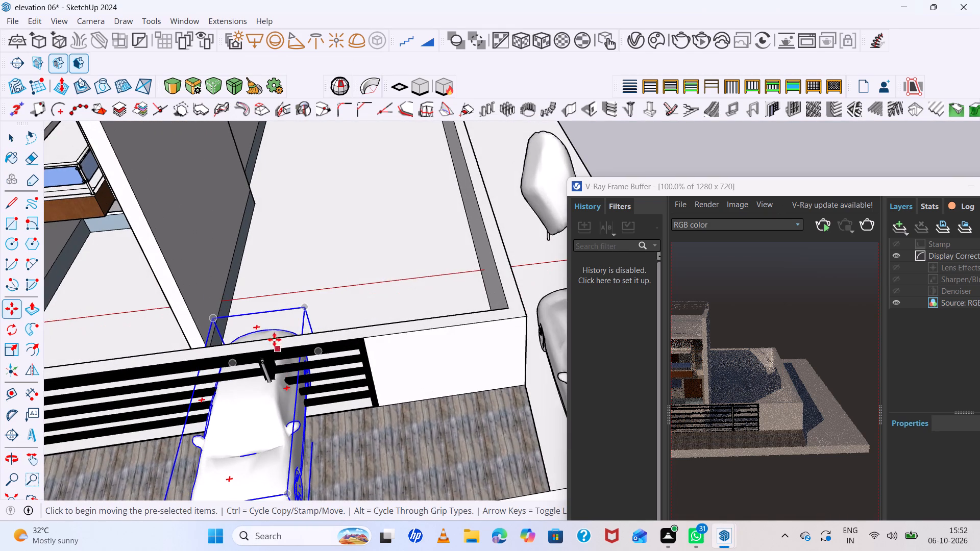
left_click(268, 327)
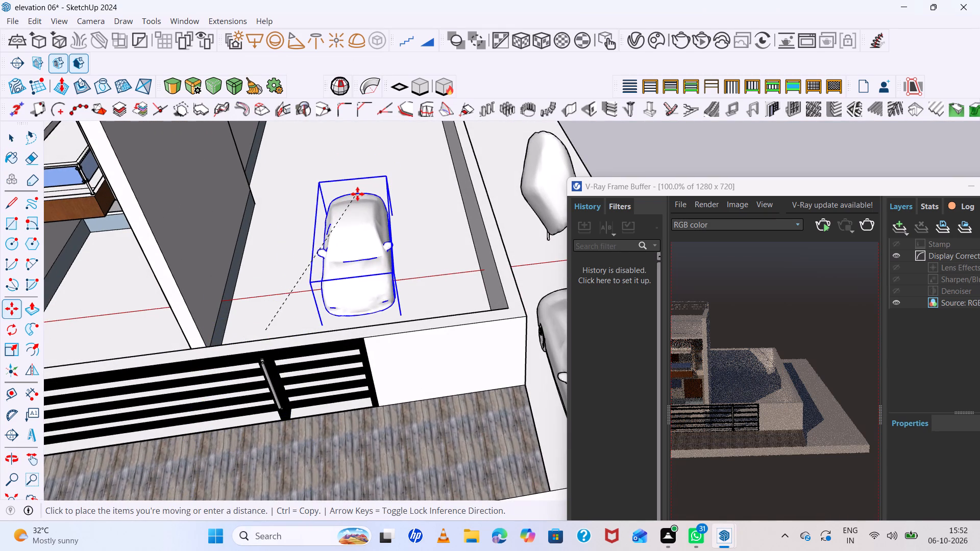
double_click(357, 194)
Adjust the side-yard car's position so its wheels rest on the floor, nudging it slightly toward the house.
scroll(406, 251, "up", 1)
middle_click_drag(405, 251, 320, 235)
scroll(457, 205, "up", 3)
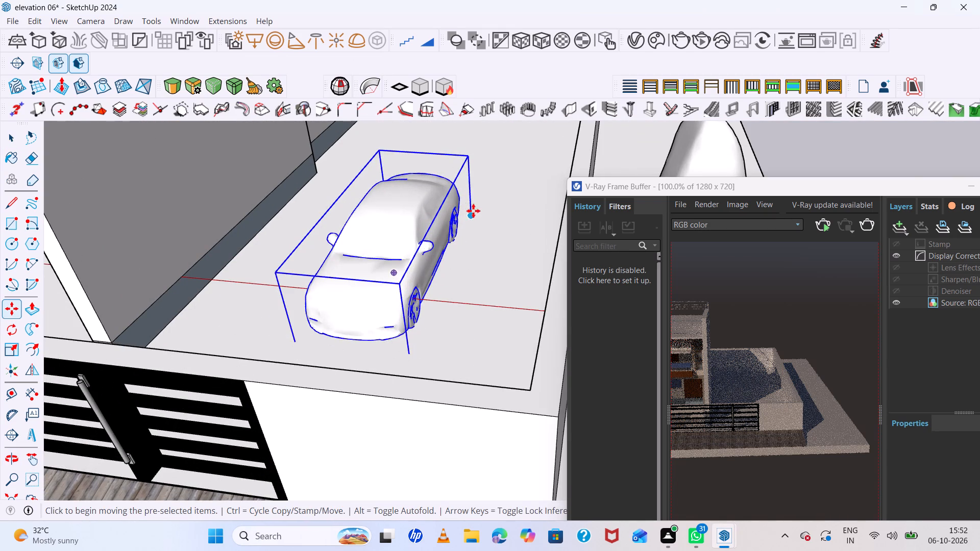
left_click(473, 211)
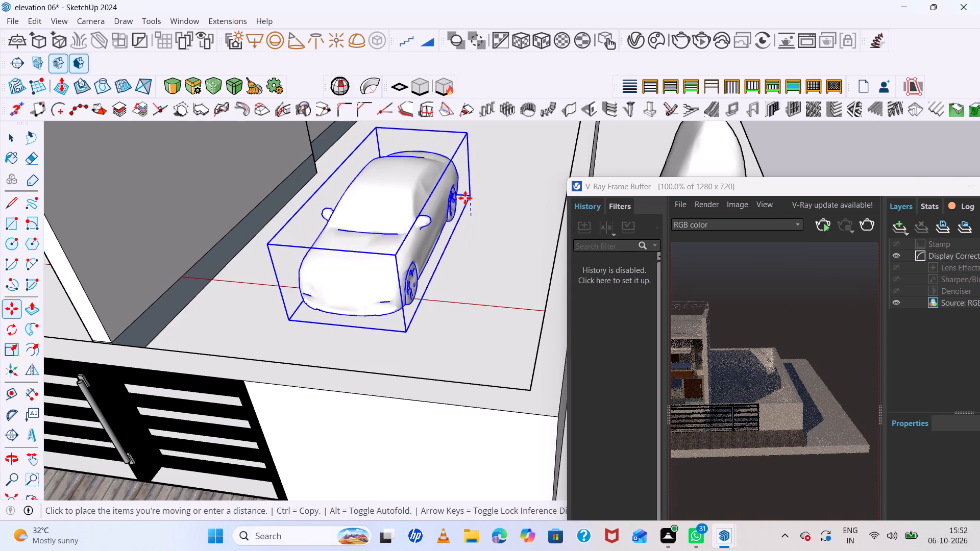
left_click(466, 211)
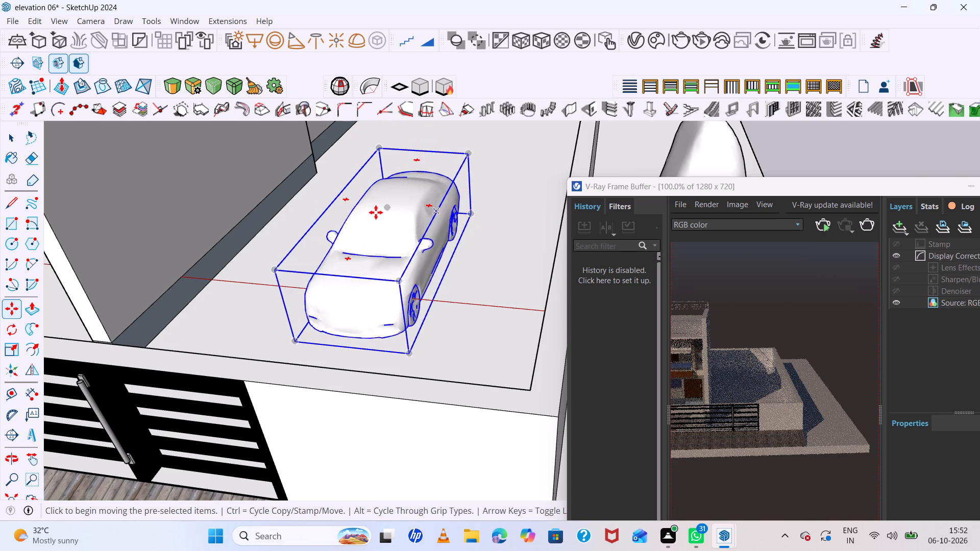
scroll(374, 214, "down", 12)
middle_click_drag(393, 240, 559, 184)
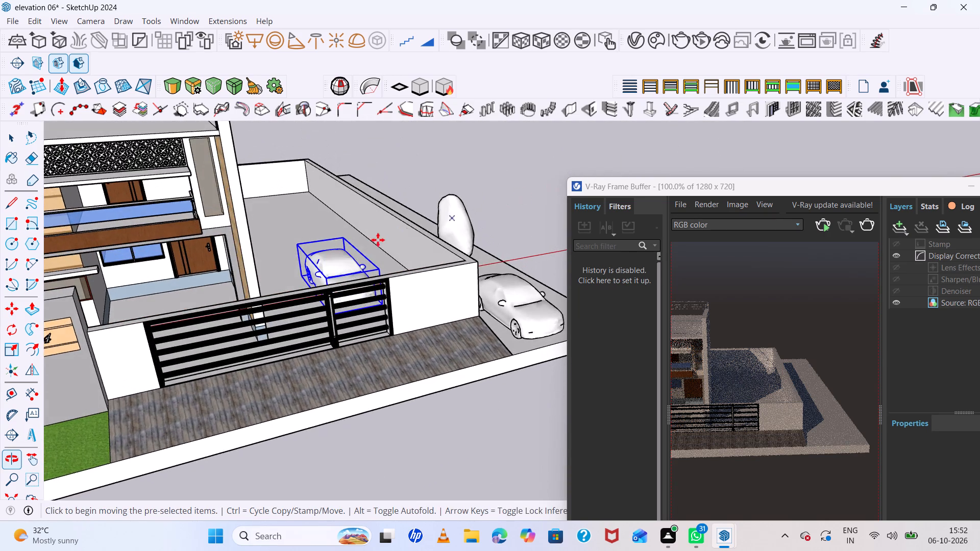
scroll(371, 244, "up", 6)
scroll(300, 251, "up", 5)
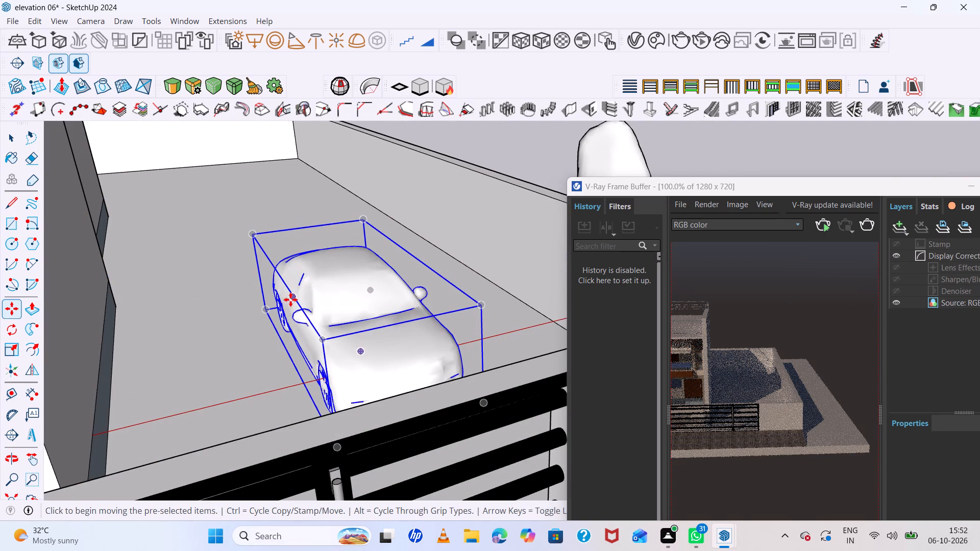
double_click(291, 299)
double_click(262, 305)
Scale the side-yard car slightly taller, keeping its base fixed.
scroll(246, 250, "down", 8)
middle_click_drag(313, 298, 315, 291)
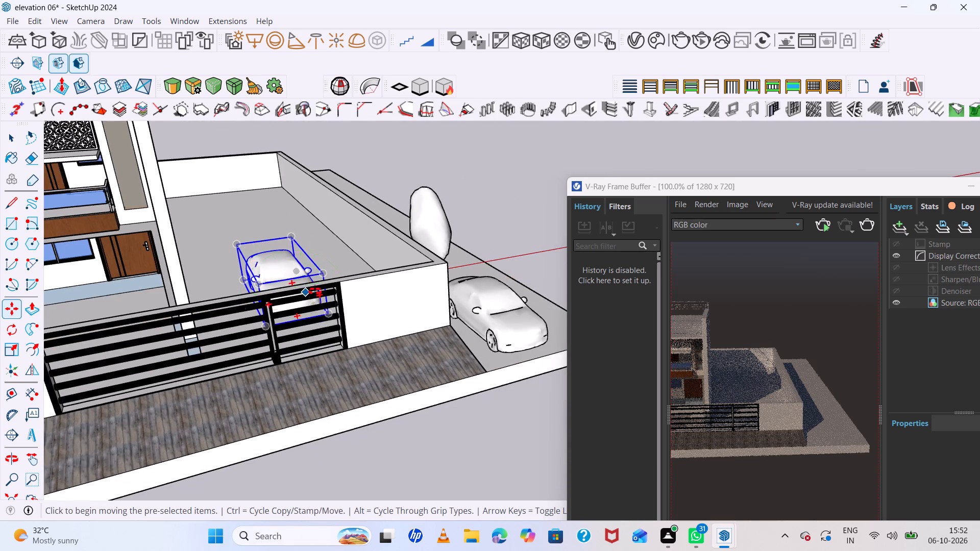
middle_click_drag(315, 291, 213, 227)
scroll(350, 265, "up", 7)
middle_click_drag(430, 274, 341, 337)
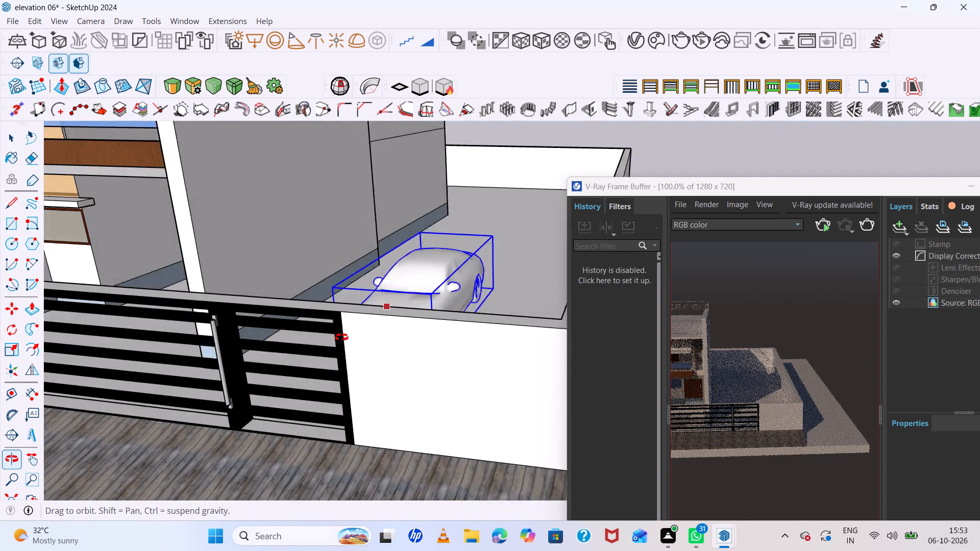
middle_click_drag(341, 337, 318, 341)
scroll(432, 278, "up", 6)
scroll(406, 253, "down", 13)
middle_click_drag(424, 235, 378, 287)
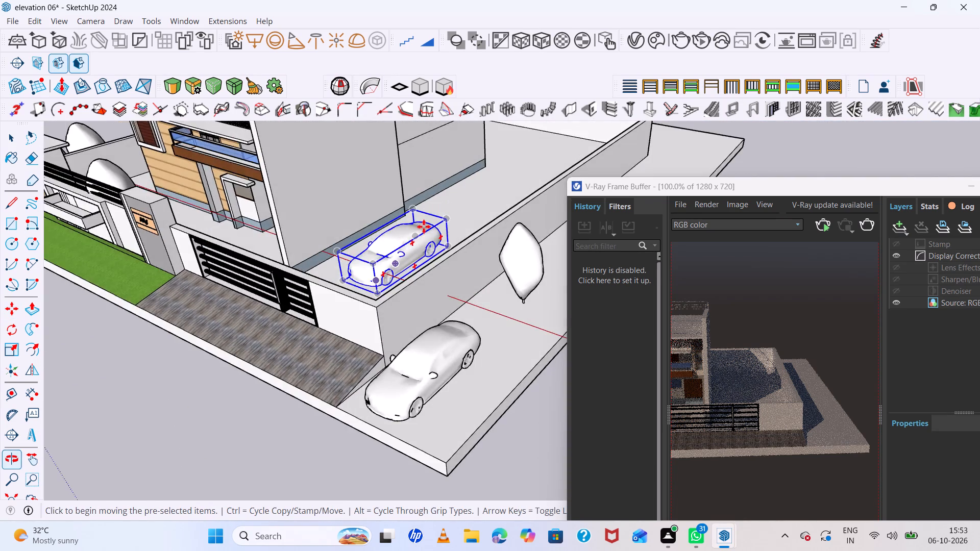
scroll(426, 217, "up", 8)
key("s")
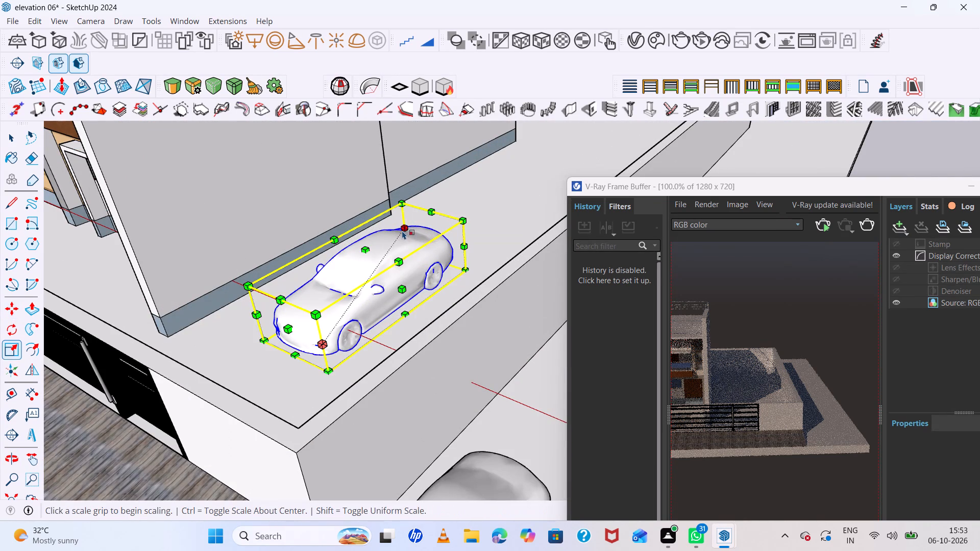
left_click(365, 246)
left_click_drag(365, 246, 364, 230)
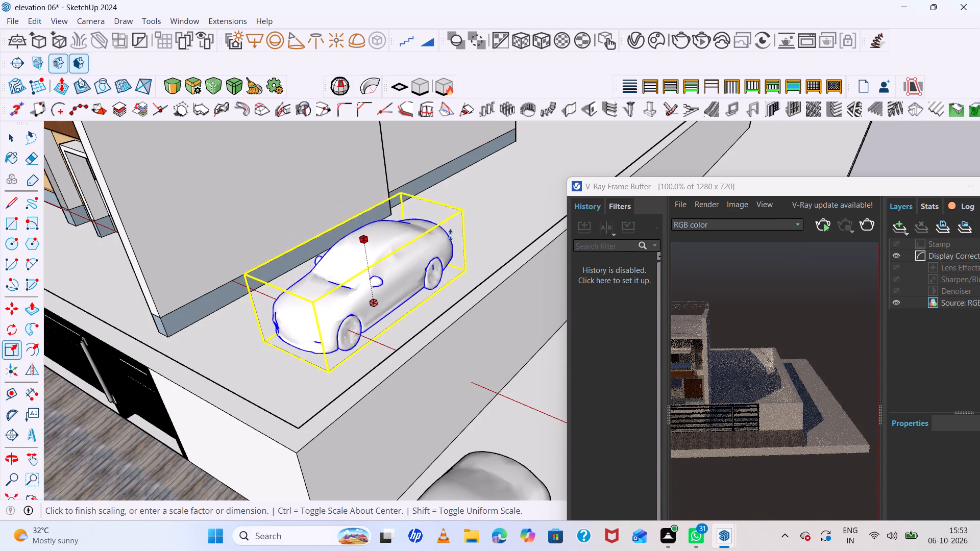
middle_click_drag(450, 236, 393, 226)
scroll(422, 228, "up", 1)
left_click(387, 204)
Scale the side-yard car longer by stretching its rear end away from the gate.
middle_click_drag(459, 212, 457, 213)
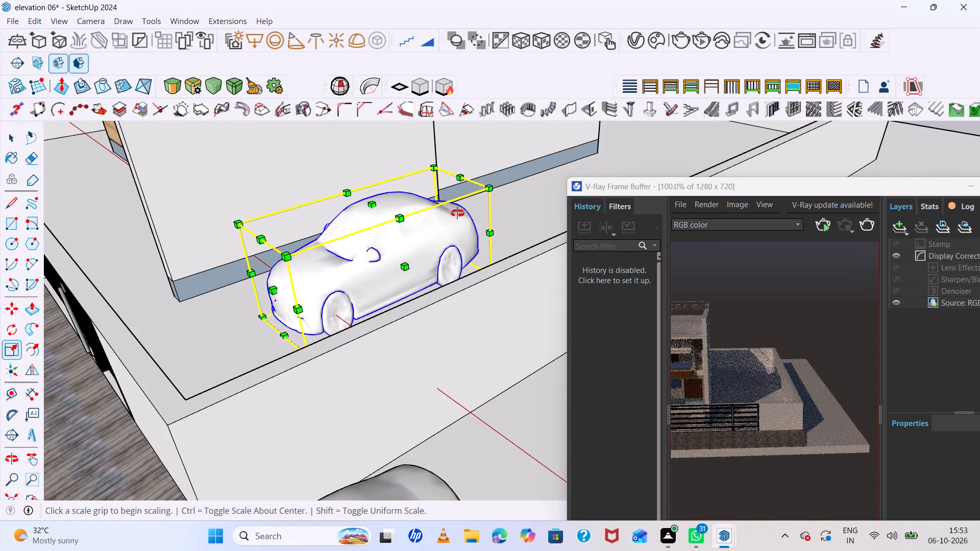
middle_click_drag(457, 213, 194, 249)
scroll(385, 157, "down", 7)
scroll(476, 166, "up", 6)
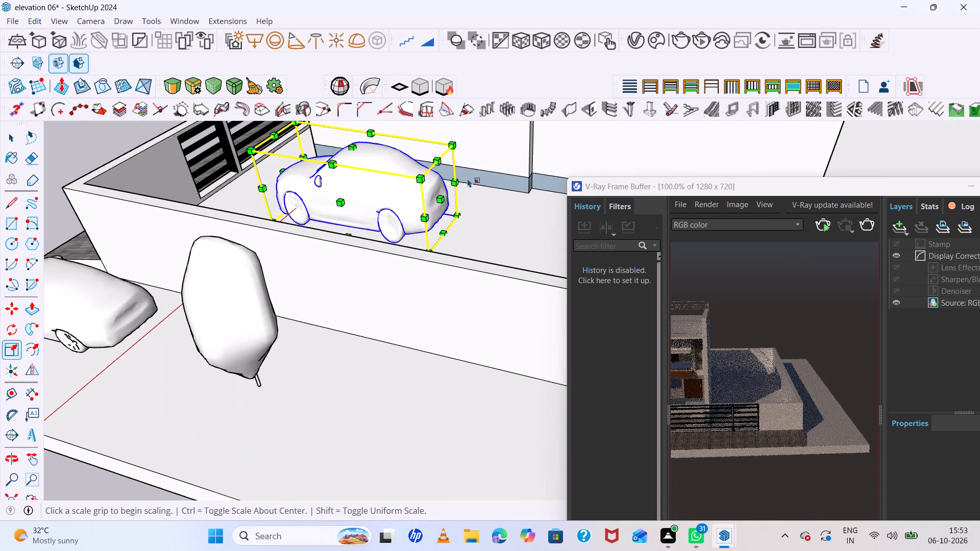
left_click_drag(439, 199, 445, 200)
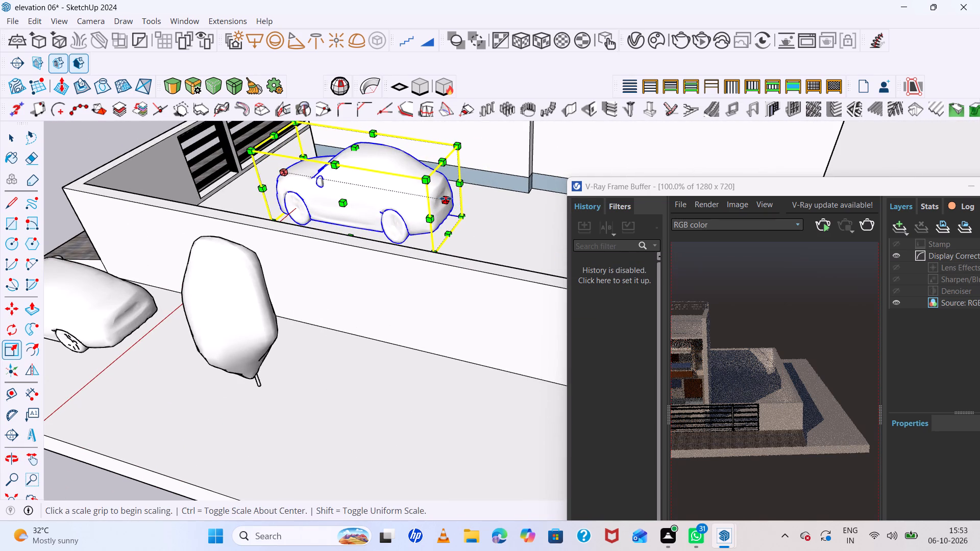
left_click(445, 198)
left_click_drag(445, 198, 512, 212)
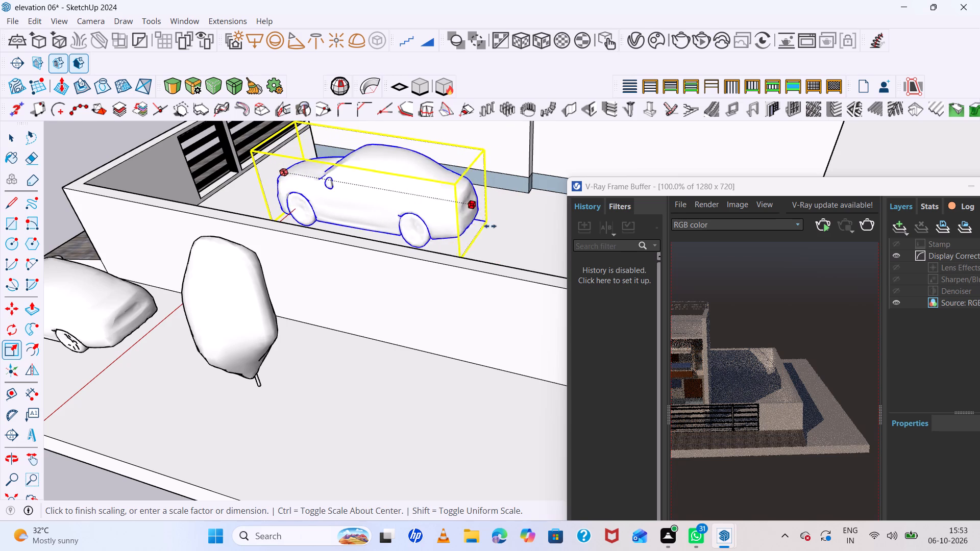
double_click(499, 230)
Scale the side-yard car wider toward the boundary wall, and deselect it.
scroll(366, 207, "down", 8)
middle_click_drag(344, 207, 458, 239)
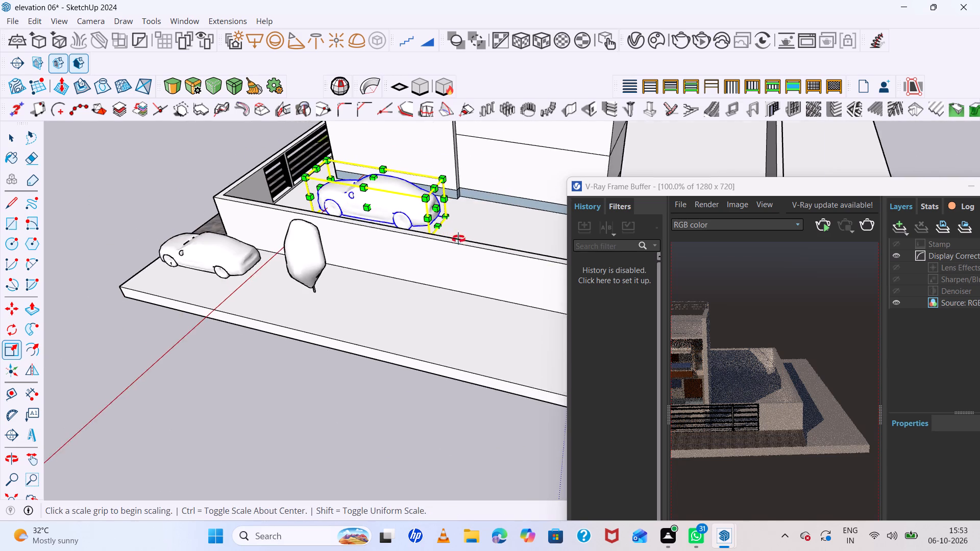
middle_click_drag(458, 239, 641, 253)
left_click(451, 329)
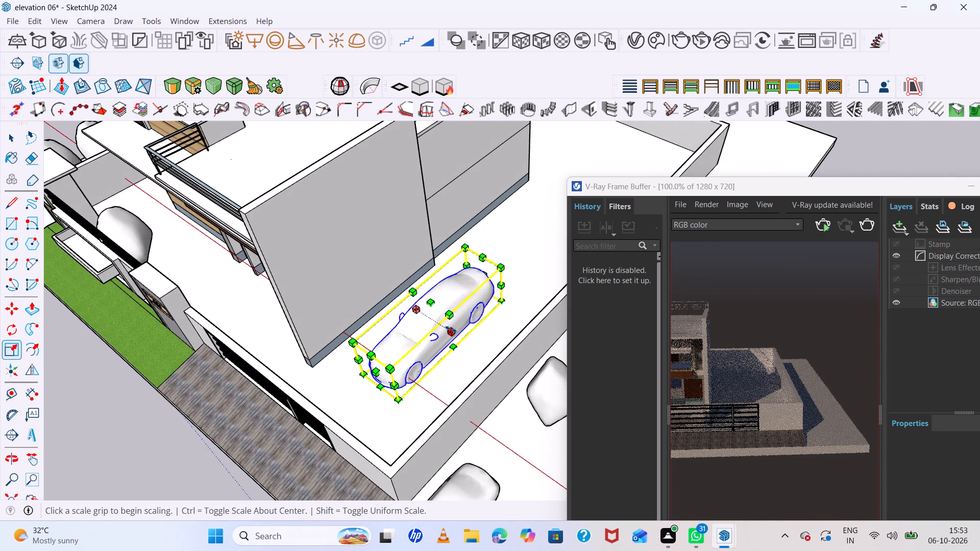
left_click_drag(451, 329, 477, 338)
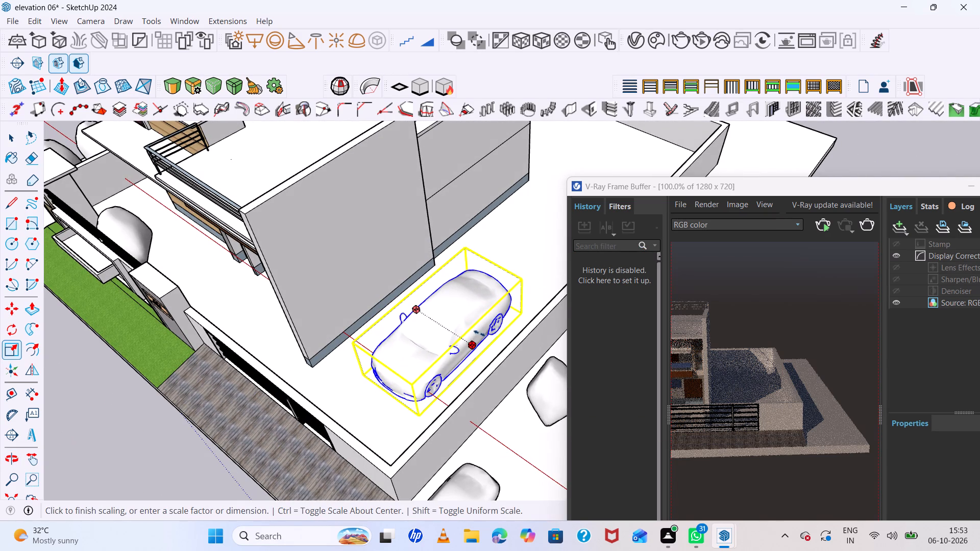
left_click(480, 333)
scroll(453, 242, "down", 9)
key("space")
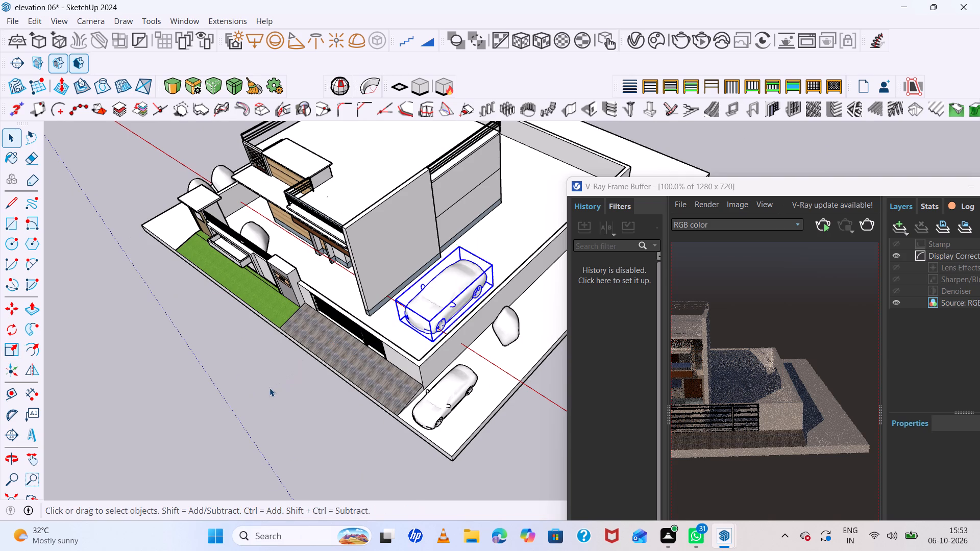
left_click(269, 388)
Examine the enlarged car's size and placement against the house, gate and boundary wall from the front.
scroll(240, 288, "down", 5)
middle_click_drag(330, 332, 521, 305)
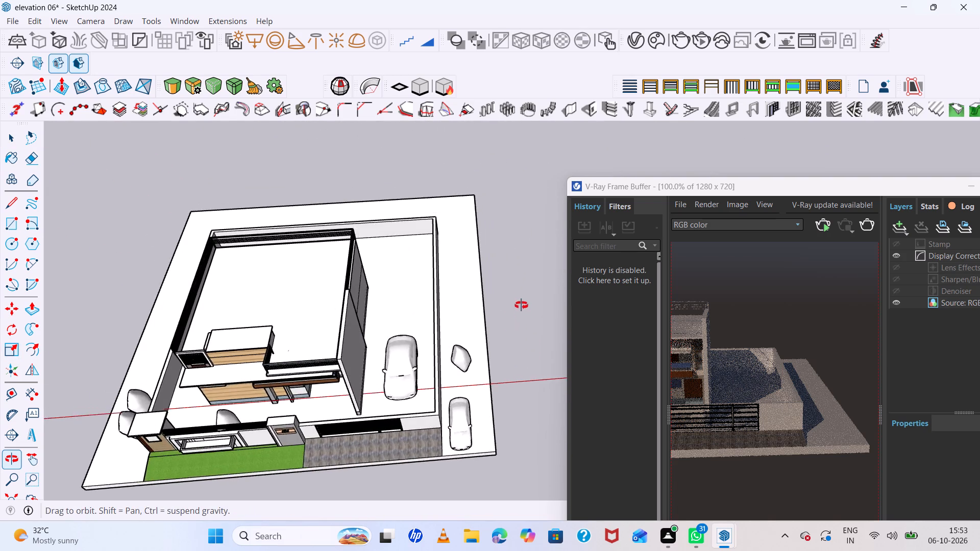
middle_click_drag(521, 305, 520, 244)
scroll(319, 316, "up", 7)
middle_click_drag(409, 347, 427, 342)
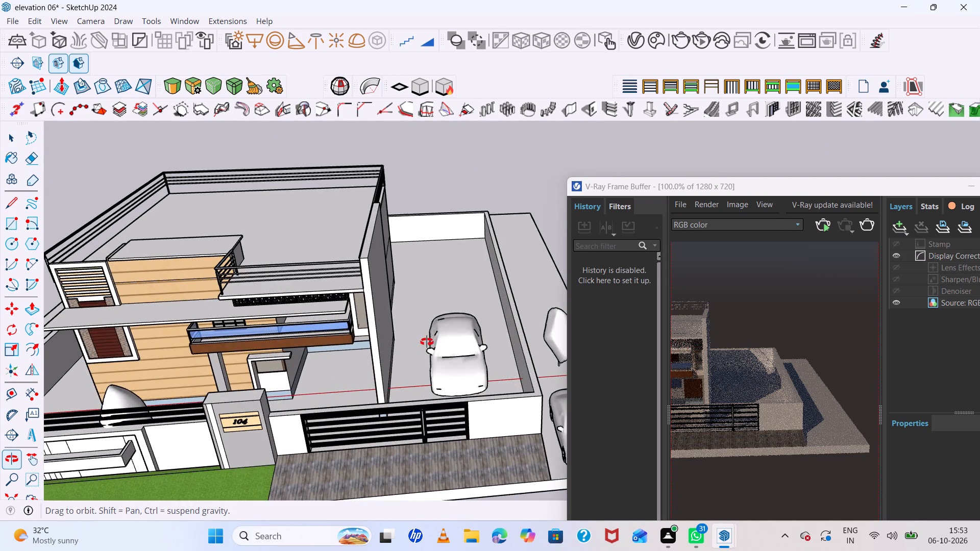
middle_click_drag(427, 342, 471, 350)
scroll(431, 240, "down", 13)
Move the tree behind the front boundary wall along the red axis toward the small roofed corner block, and deselect it.
middle_click_drag(235, 307, 255, 315)
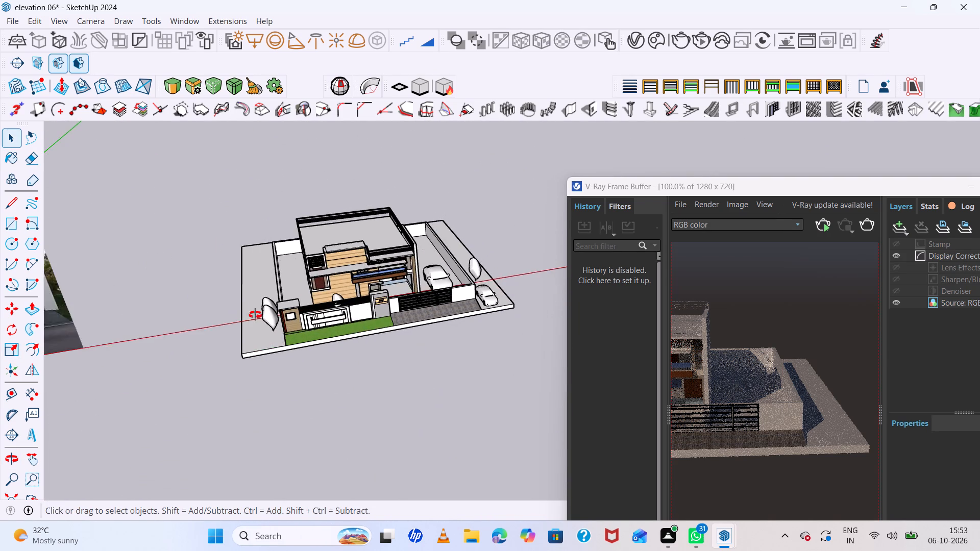
middle_click_drag(255, 315, 512, 338)
scroll(455, 397, "up", 13)
middle_click_drag(435, 416, 538, 398)
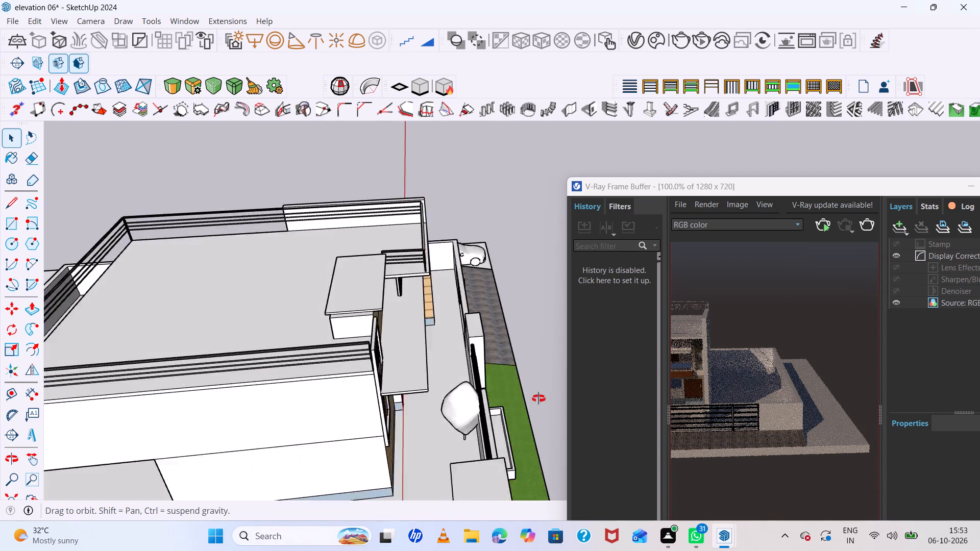
middle_click_drag(538, 398, 550, 389)
left_click(492, 411)
key("m")
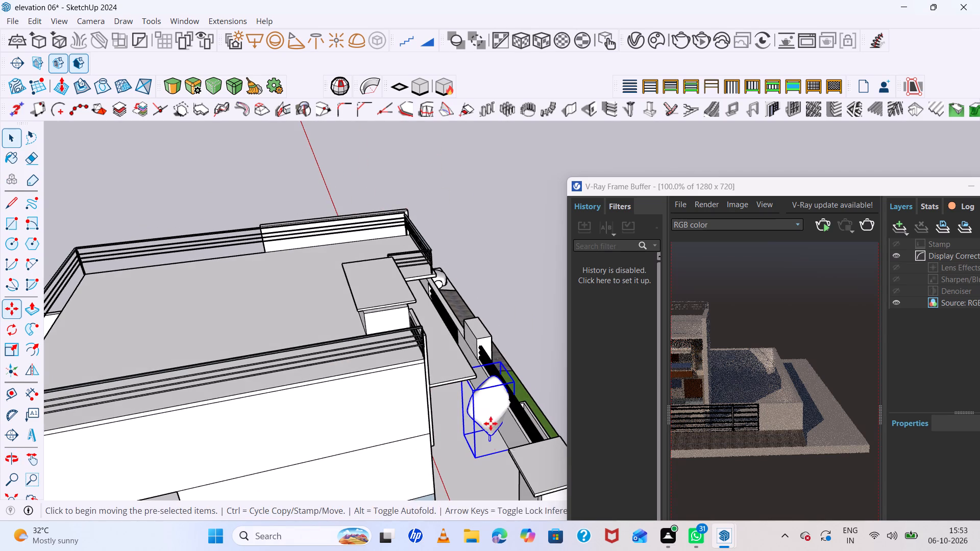
left_click(490, 437)
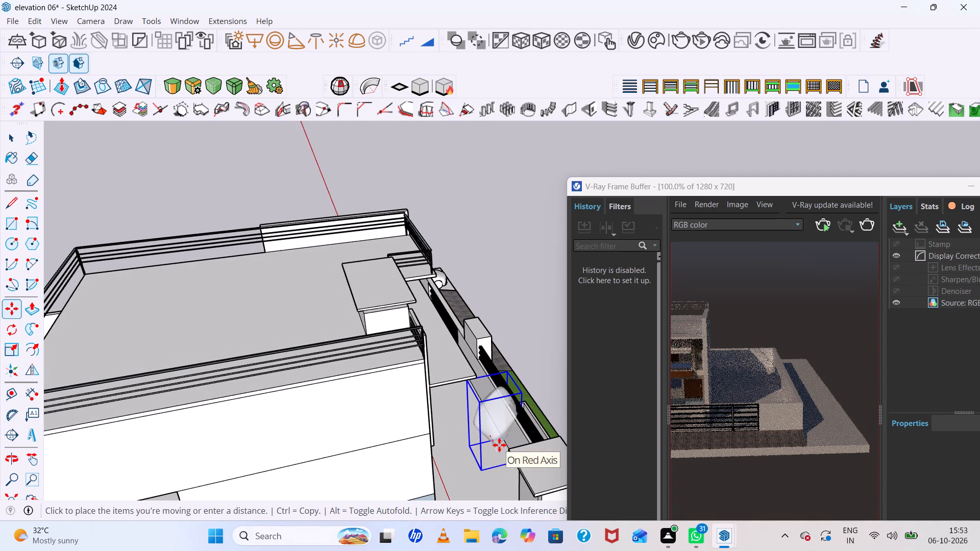
key("Right")
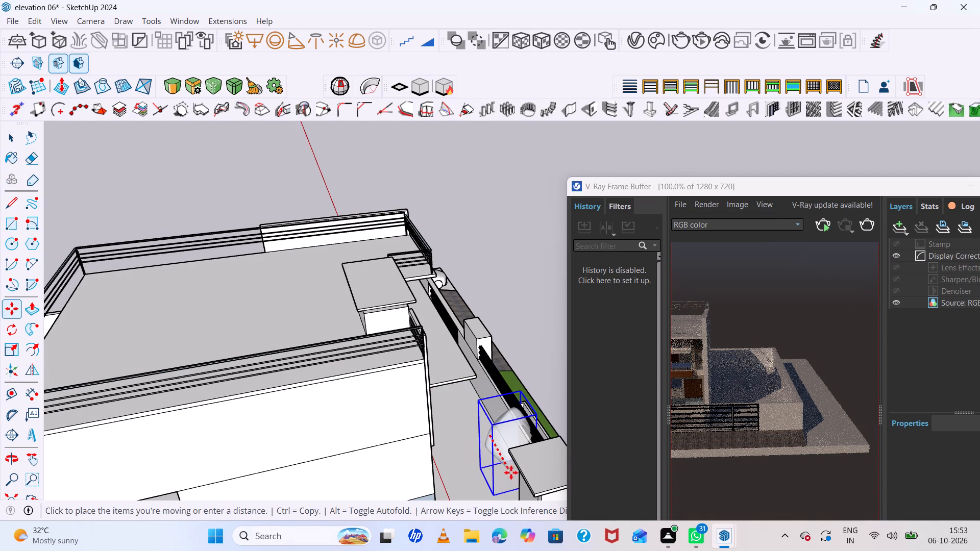
left_click(510, 478)
scroll(475, 393, "down", 5)
scroll(522, 407, "up", 1)
middle_click_drag(522, 407, 224, 372)
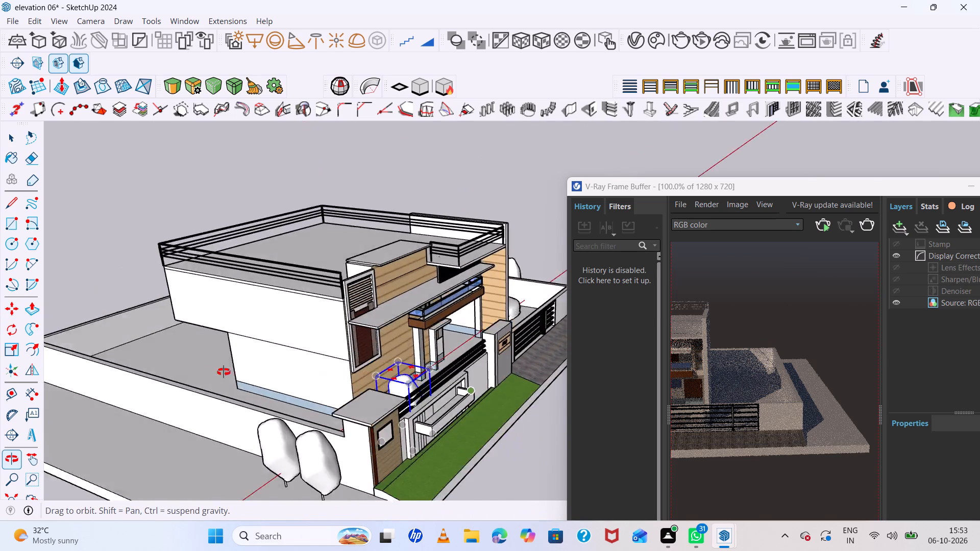
middle_click_drag(224, 372, 147, 365)
key("space")
left_click(179, 262)
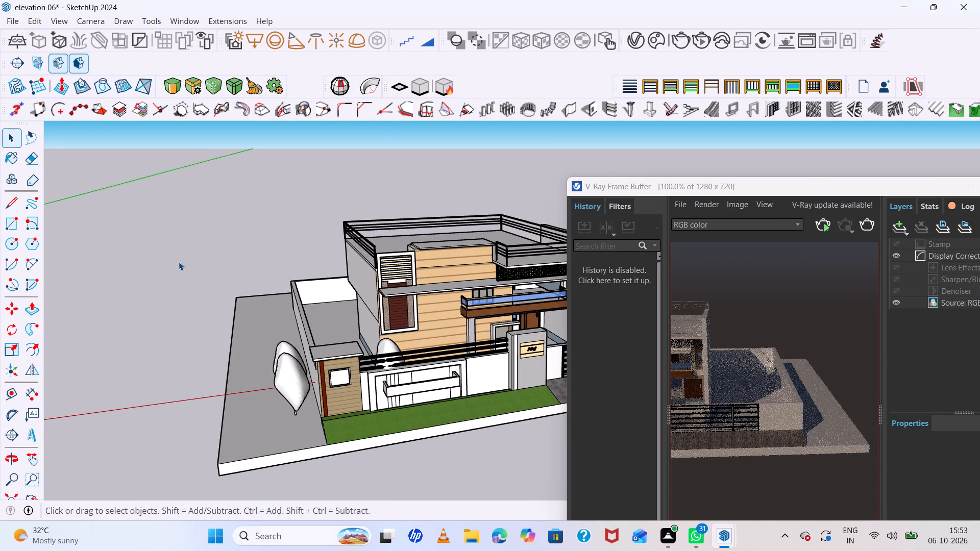
Start interactive rendering of the house model in the V-Ray frame buffer.
scroll(739, 385, "down", 4)
scroll(779, 415, "up", 5)
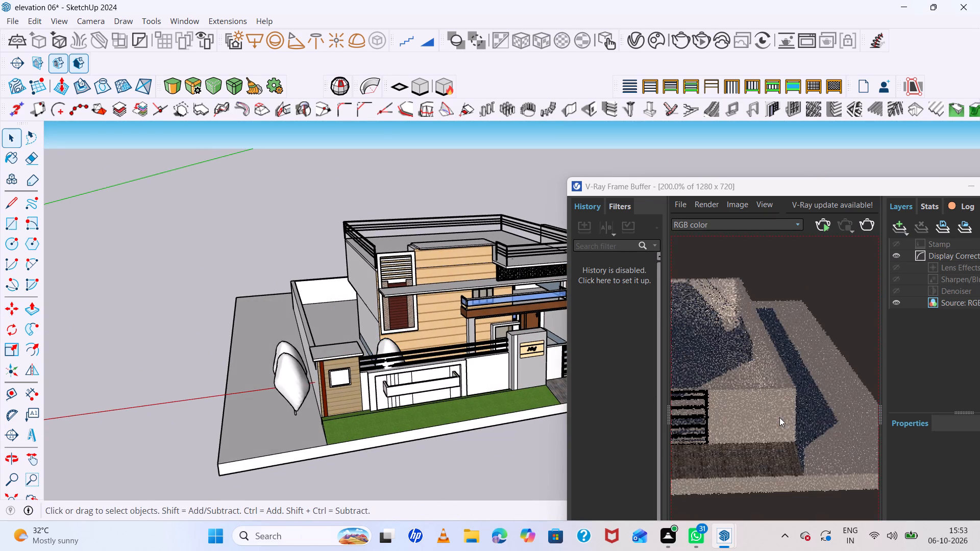
scroll(788, 411, "down", 3)
left_click(825, 226)
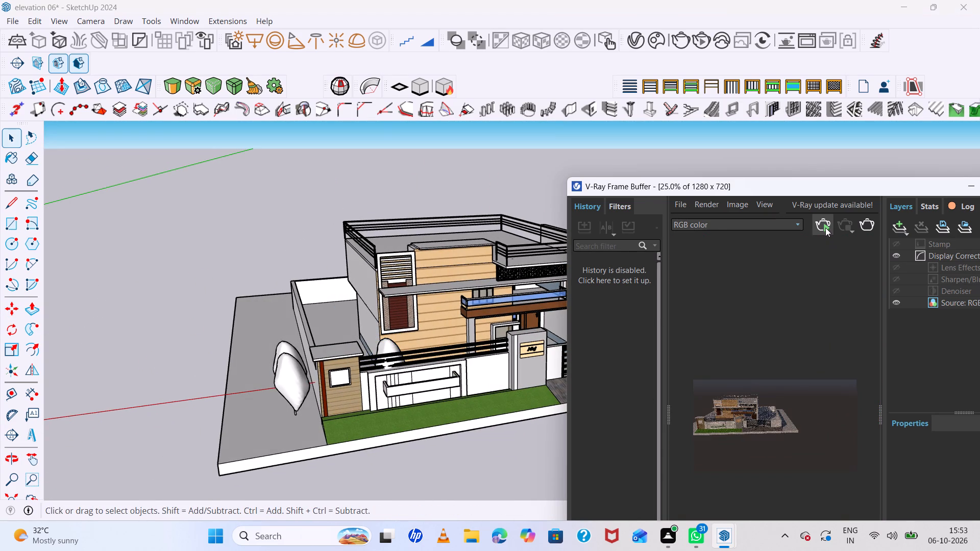
scroll(758, 423, "up", 2)
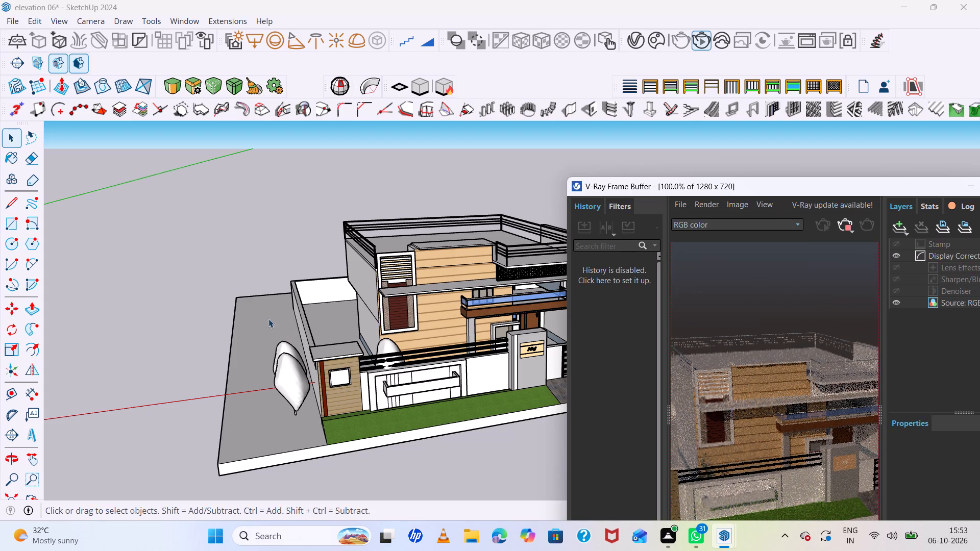
Examine the interactive render from a lower front view, checking the tree, cars, boundary wall and overall lighting.
scroll(226, 277, "down", 4)
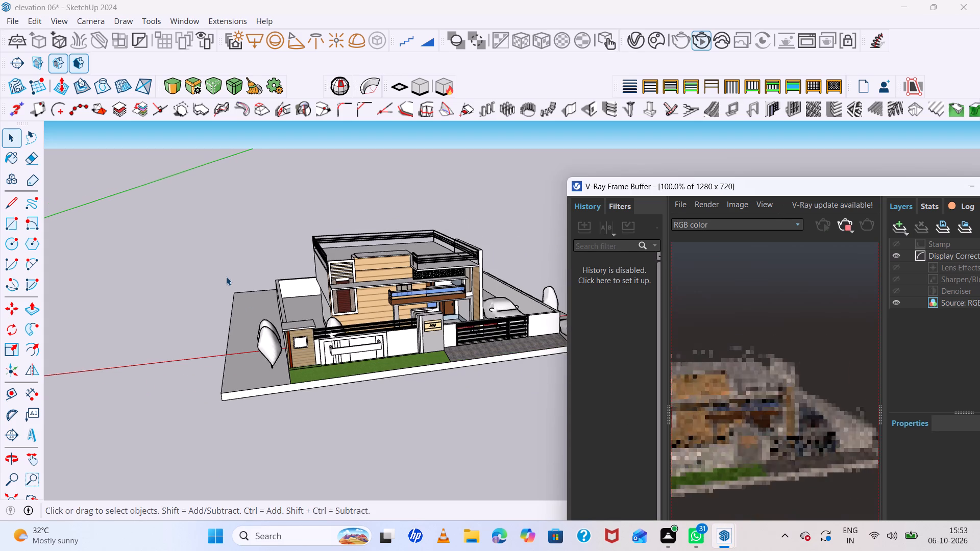
scroll(388, 305, "down", 1)
middle_click_drag(442, 325, 334, 315)
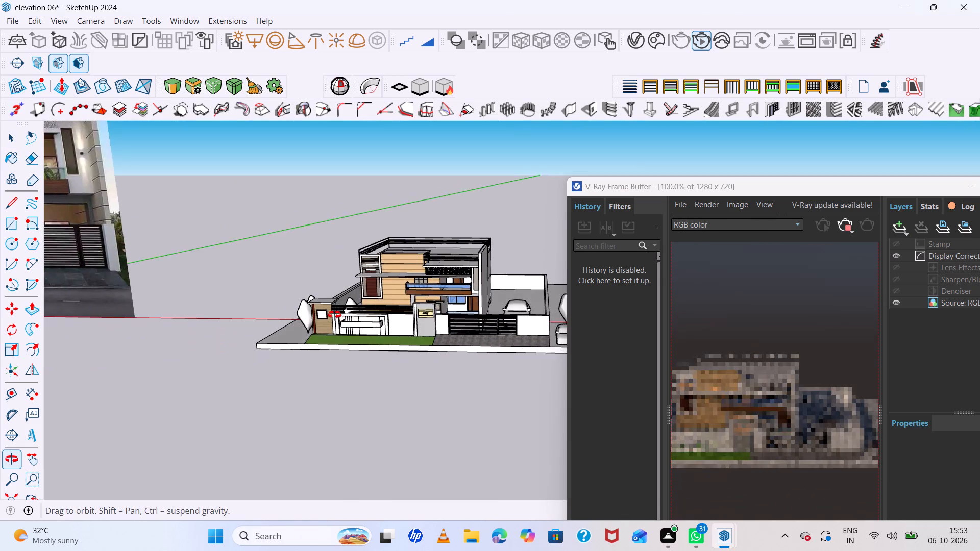
middle_click_drag(334, 315, 328, 298)
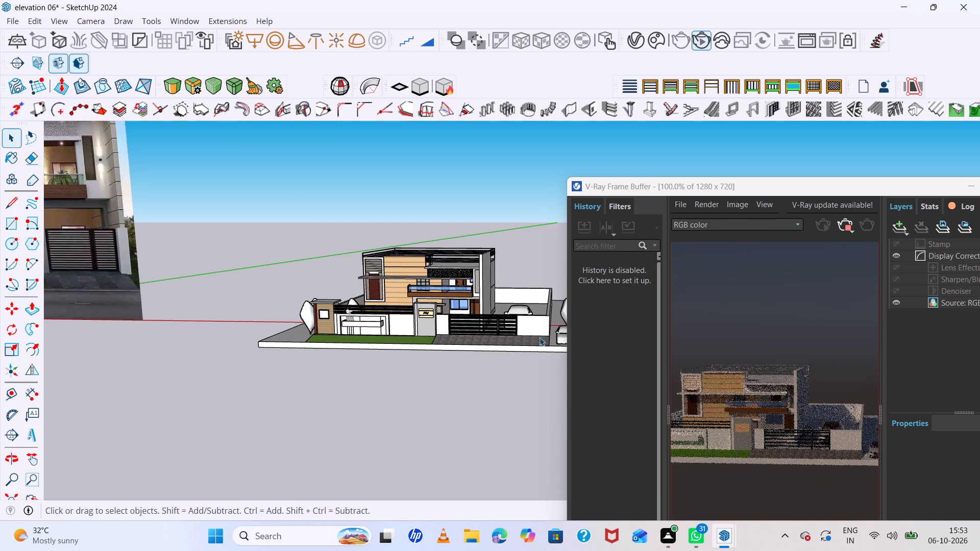
scroll(818, 408, "down", 1)
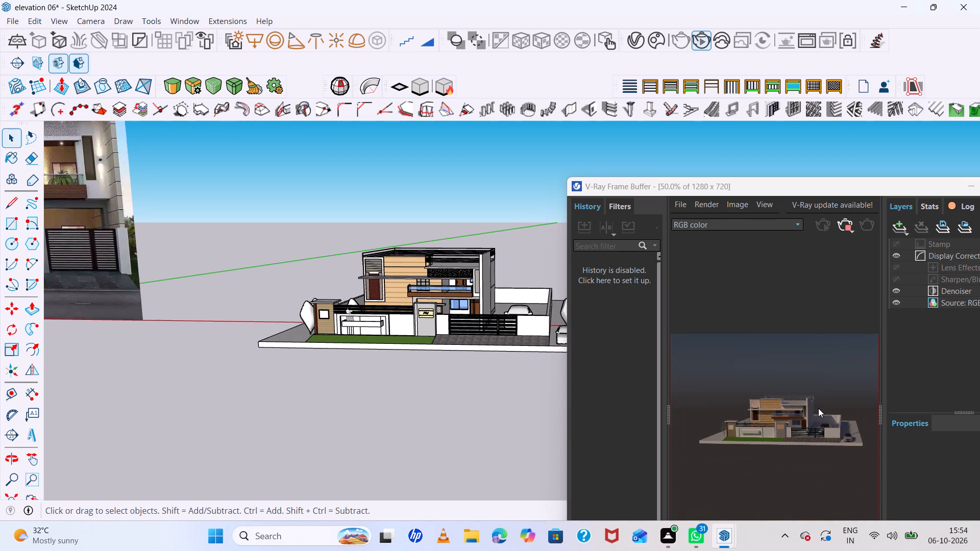
scroll(743, 433, "up", 4)
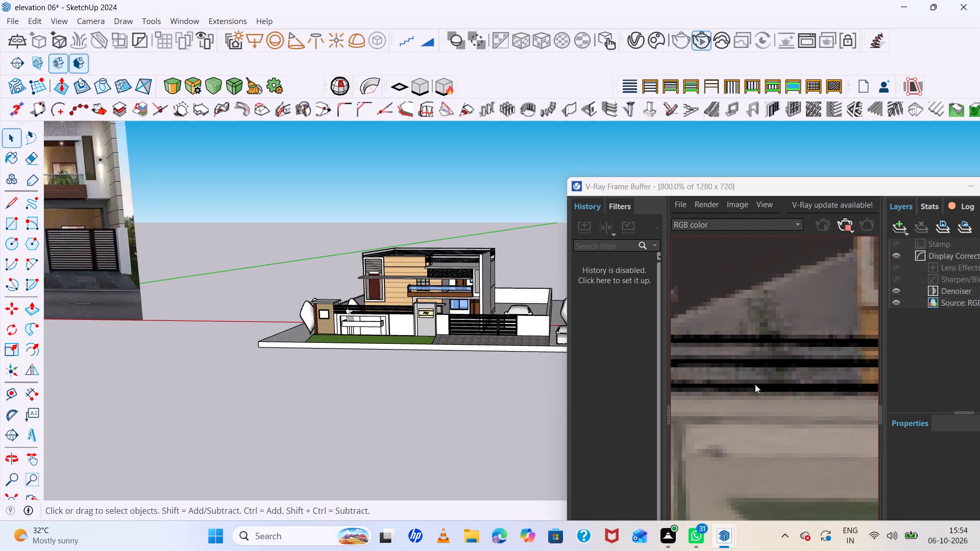
scroll(743, 373, "down", 3)
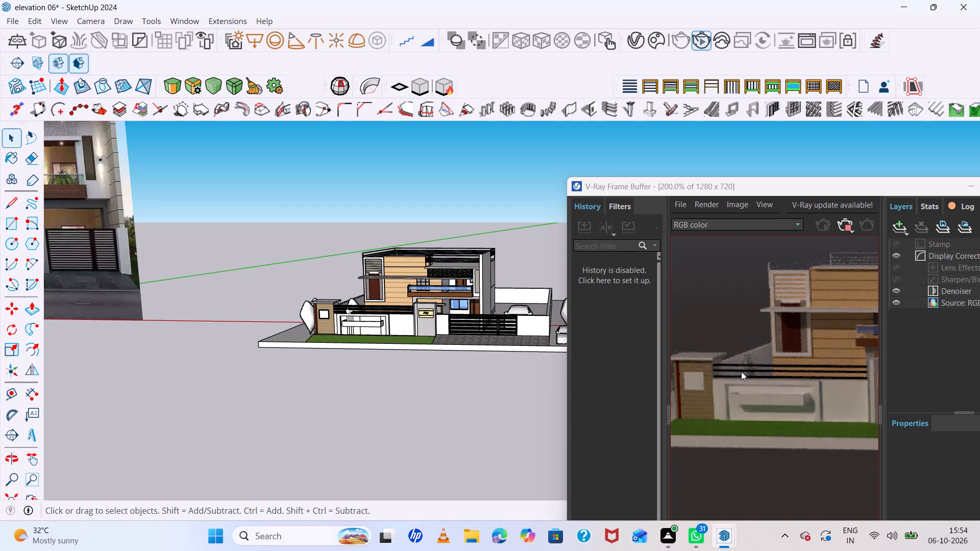
scroll(724, 363, "down", 1)
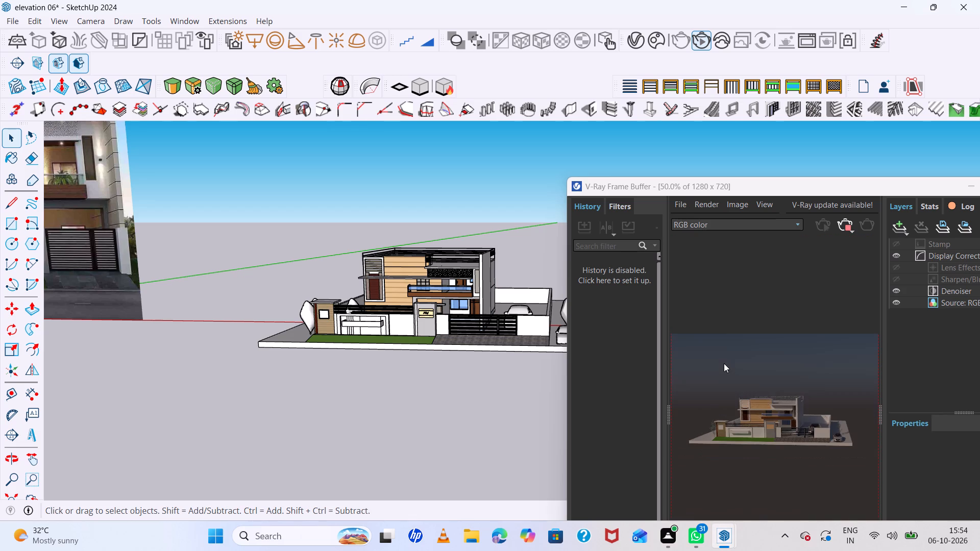
scroll(816, 419, "up", 2)
scroll(747, 378, "down", 2)
scroll(777, 428, "up", 2)
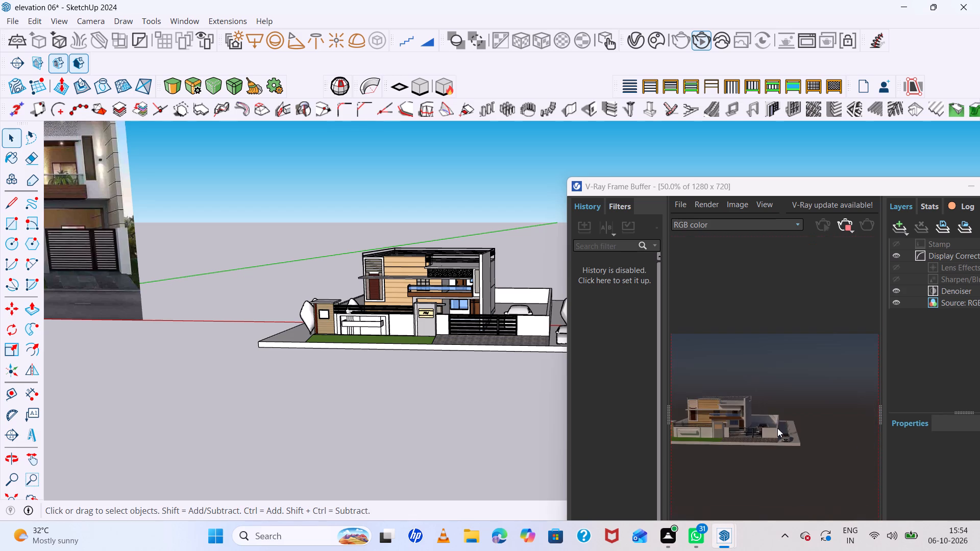
scroll(803, 425, "down", 2)
scroll(695, 427, "up", 1)
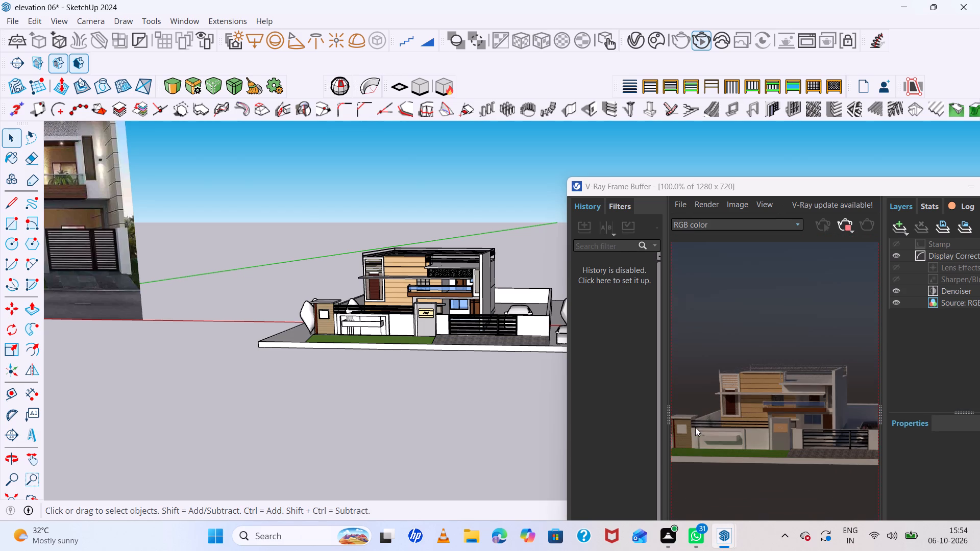
scroll(799, 406, "down", 1)
scroll(745, 434, "up", 1)
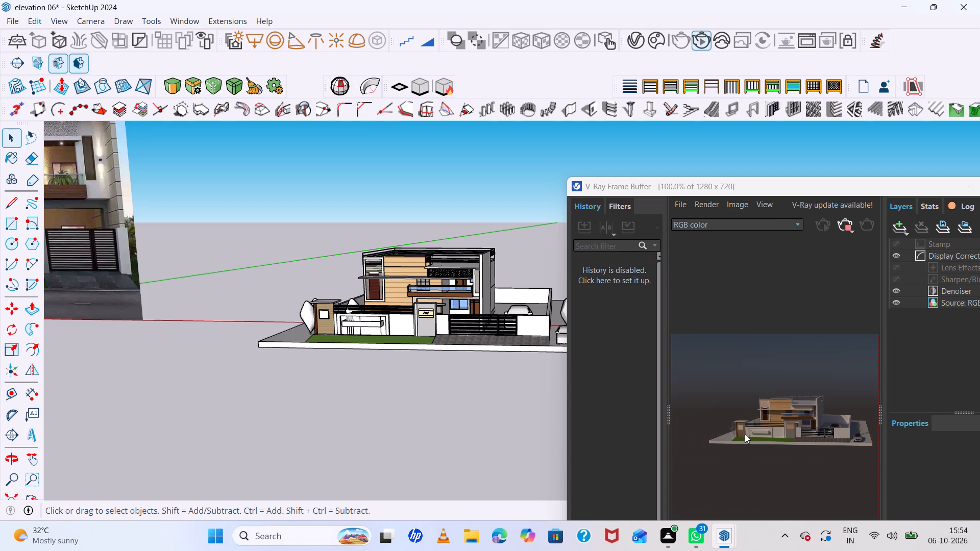
scroll(745, 434, "up", 1)
scroll(738, 423, "down", 2)
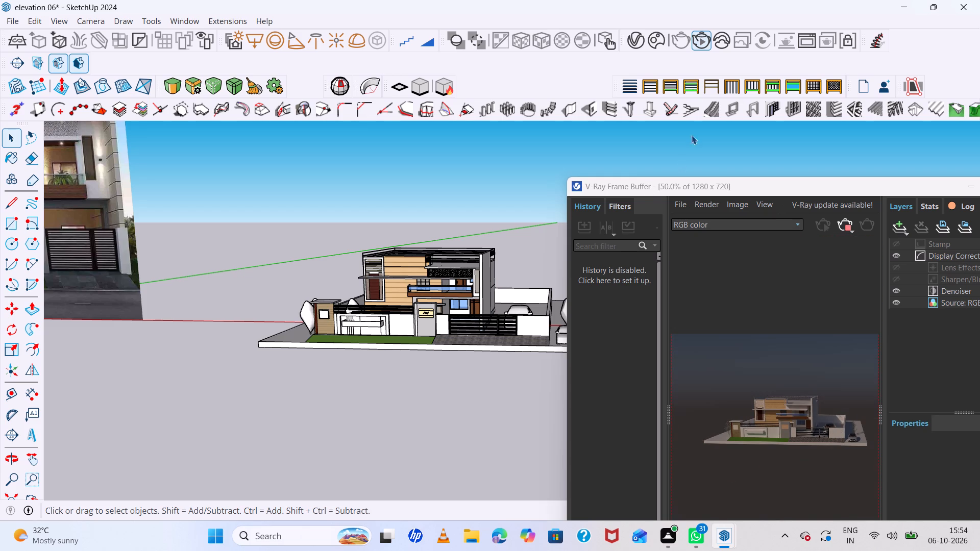
Set the SunLight intensity to 0.9 in the V-Ray Asset Editor.
triple_click(639, 35)
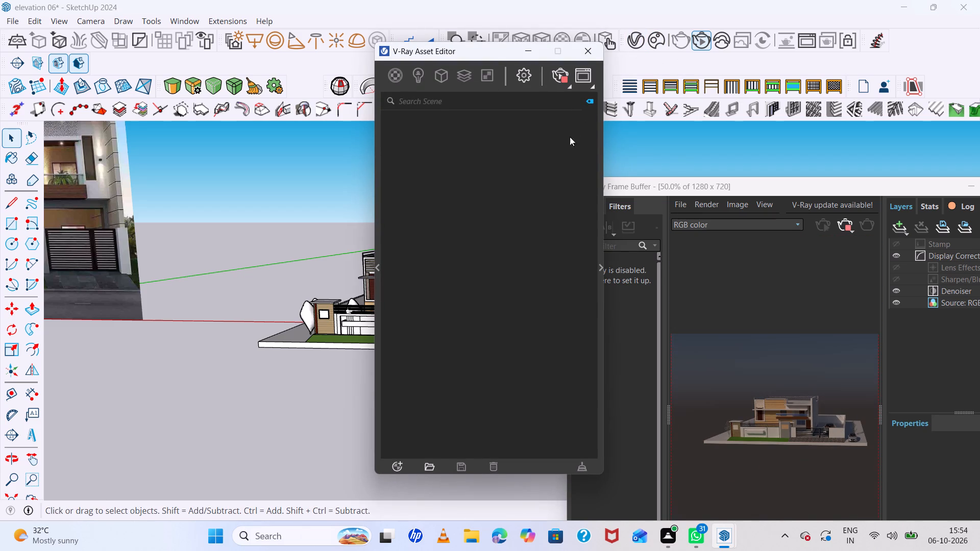
left_click(419, 71)
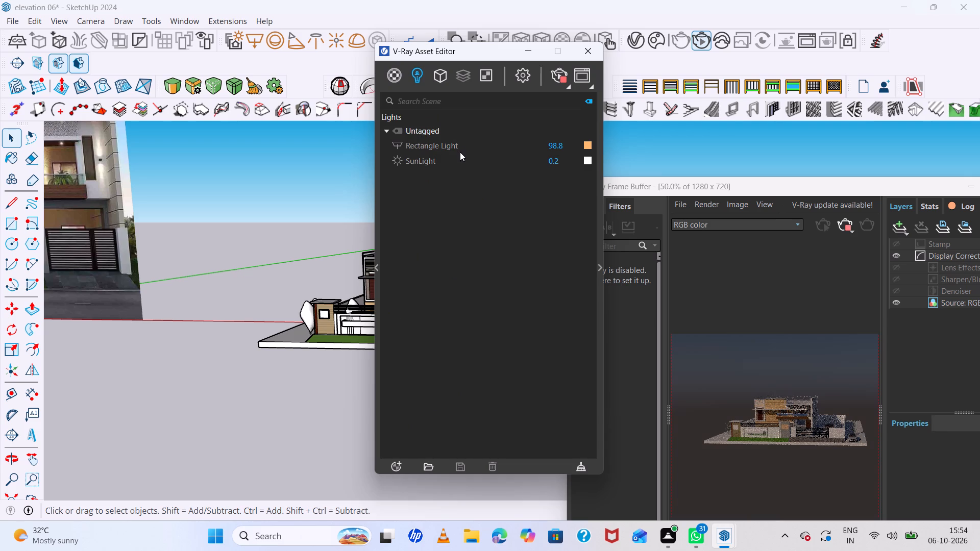
left_click(561, 160)
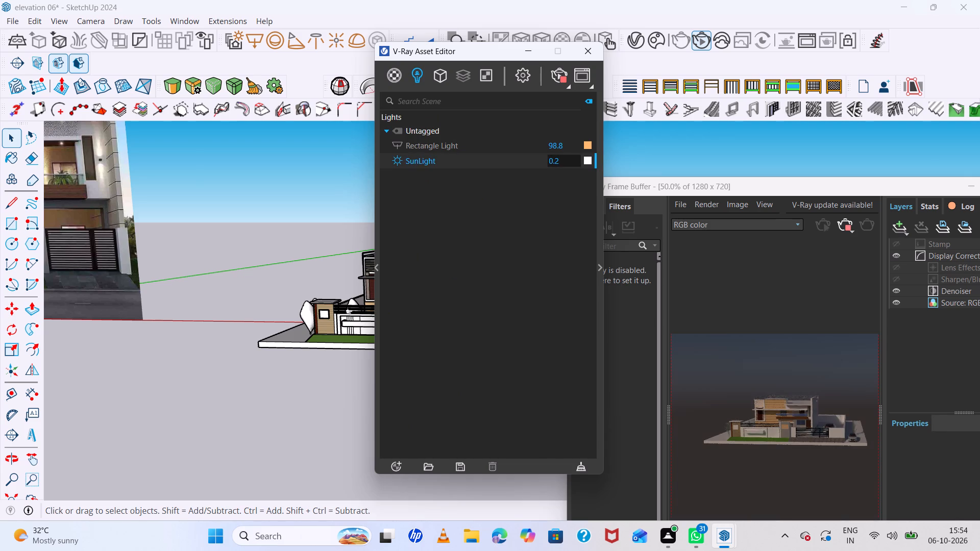
key("BackSpace")
key("BackSpace")
key("BackSpace")
type(".9")
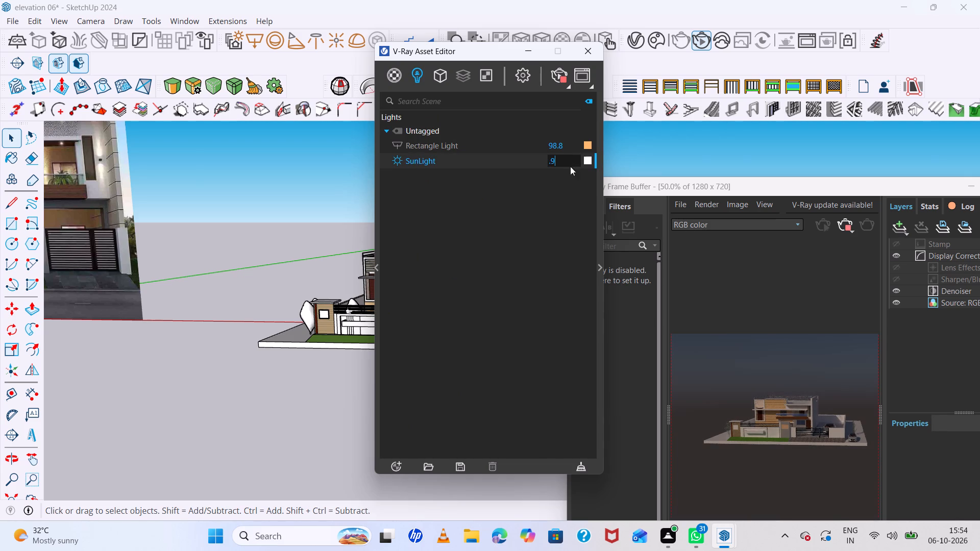
double_click(521, 269)
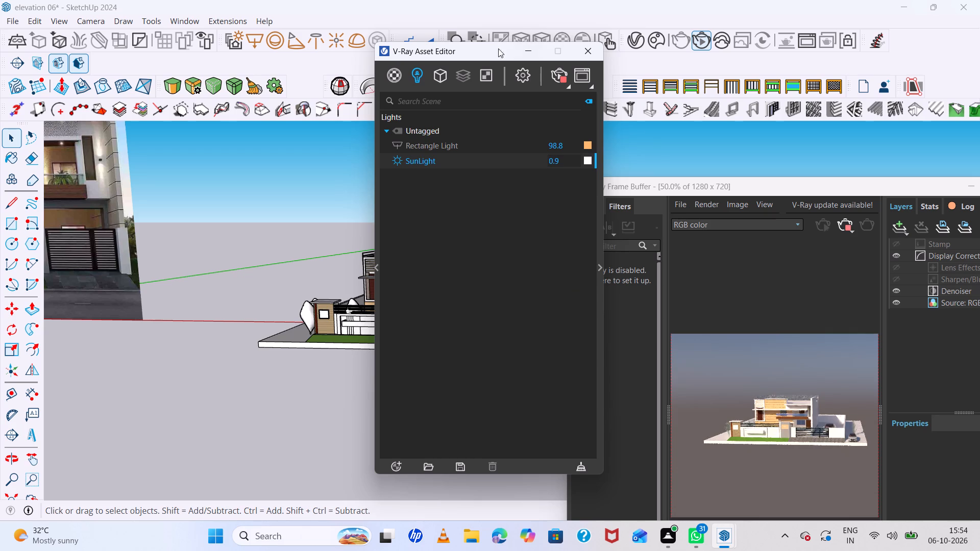
Shift the V-Ray Asset Editor clear of the frame buffer and examine the relit render around the gate and side-yard car.
left_click(483, 48)
left_click_drag(483, 48, 344, 67)
left_click(466, 47)
left_click_drag(467, 47, 452, 55)
left_click_drag(452, 55, 383, 69)
left_click(411, 45)
left_click_drag(418, 46, 386, 62)
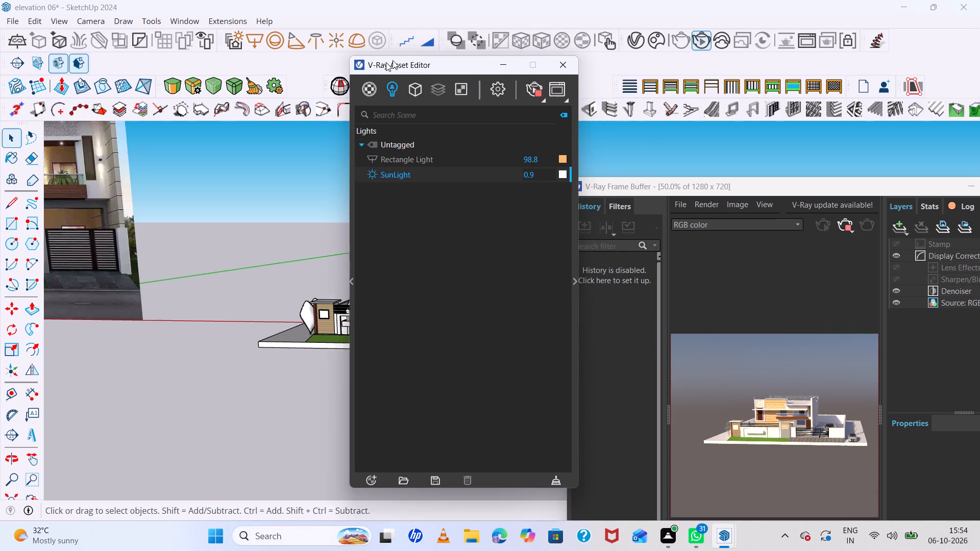
left_click_drag(386, 62, 189, 123)
scroll(842, 449, "up", 3)
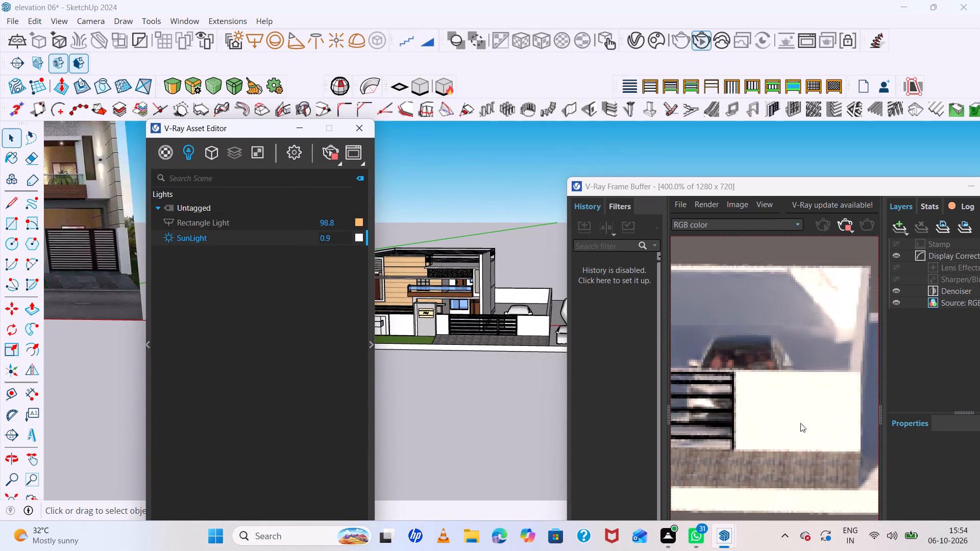
scroll(738, 374, "down", 3)
scroll(831, 420, "down", 1)
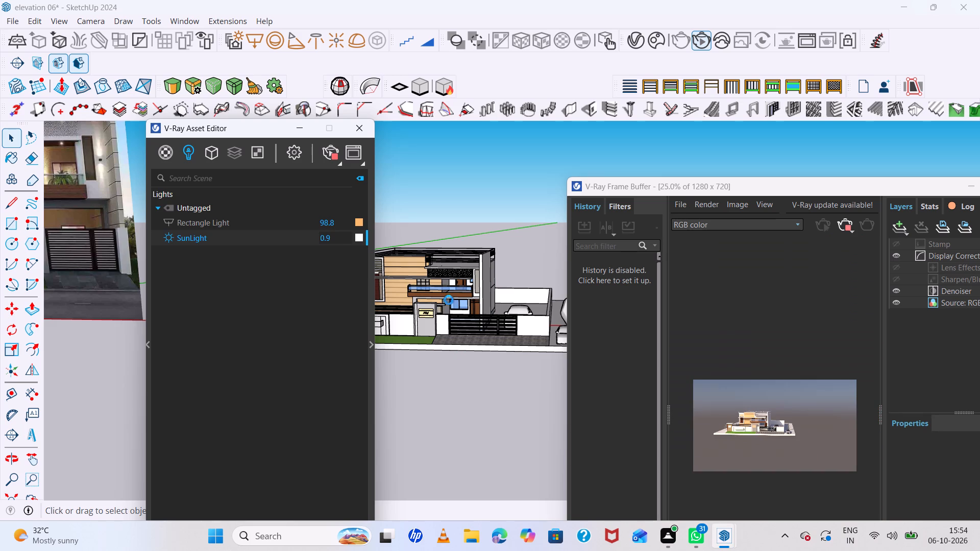
scroll(449, 298, "down", 2)
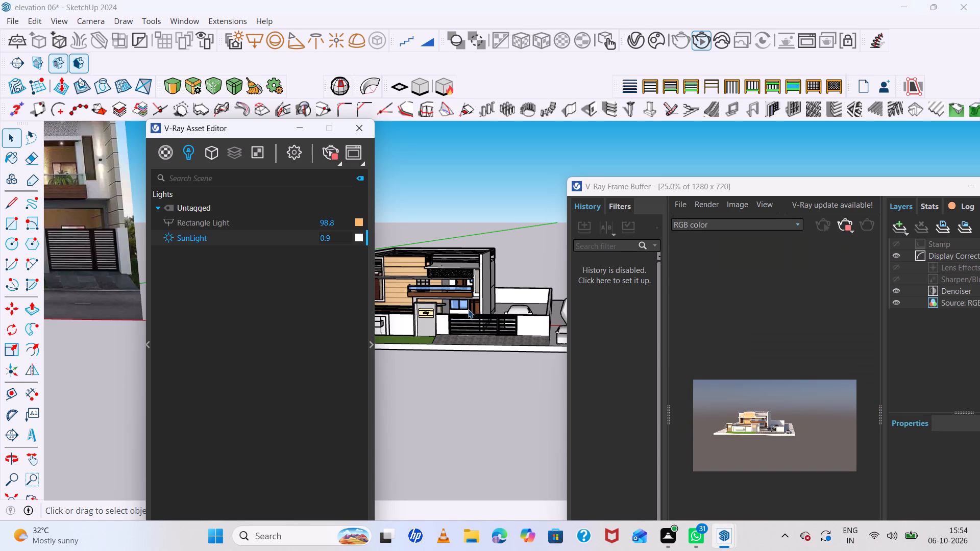
Examine a closer front view of the house, gate, cars and trees in the maximized render window, and restore the window.
scroll(486, 300, "up", 2)
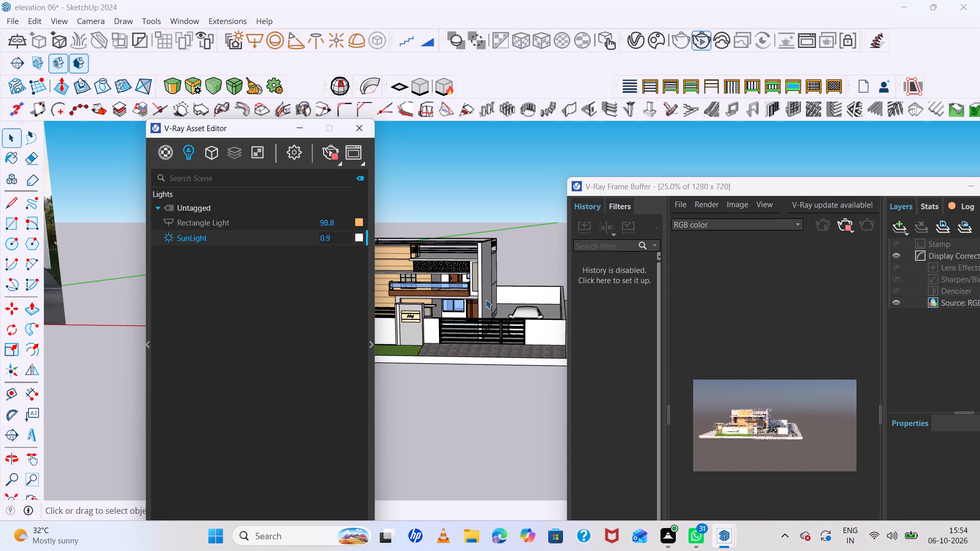
scroll(486, 299, "up", 4)
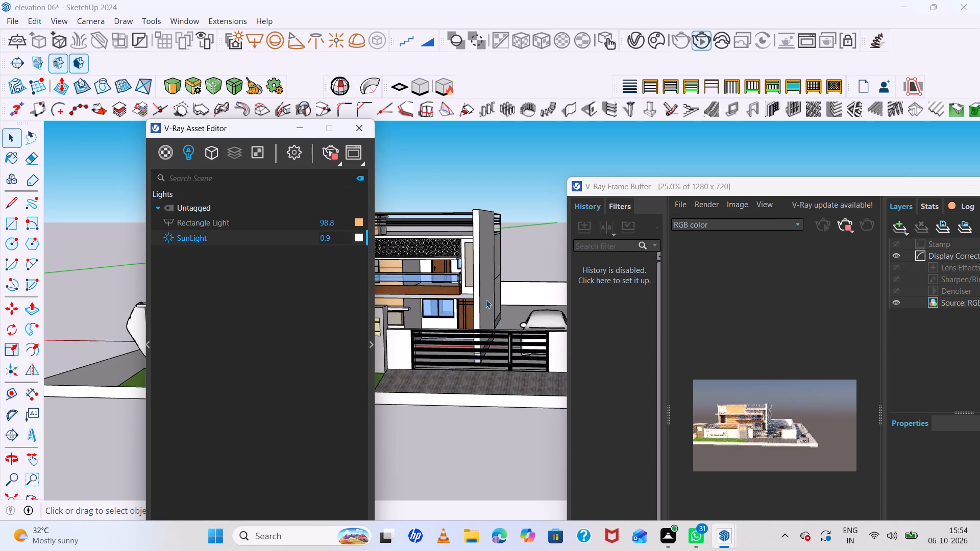
scroll(486, 299, "up", 1)
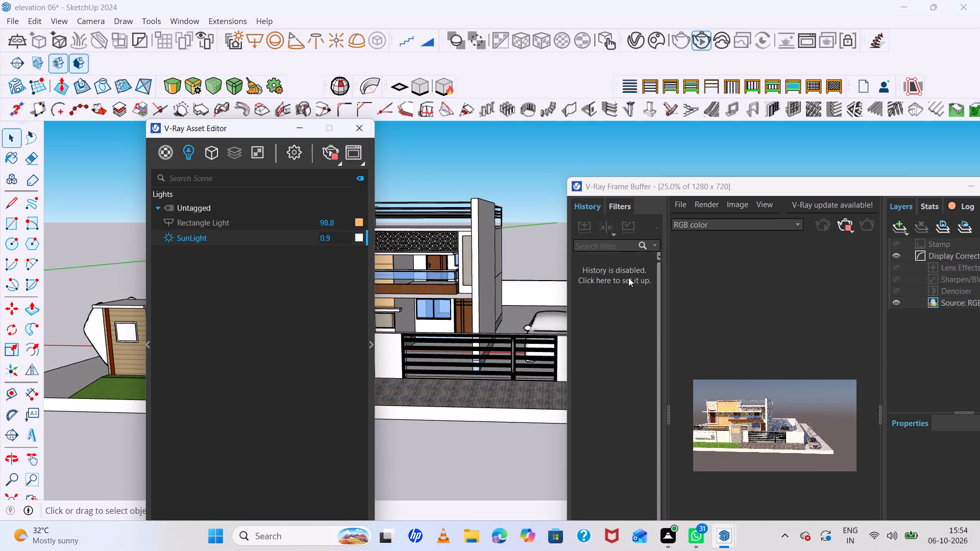
left_click(823, 187)
left_click_drag(823, 187, 730, 146)
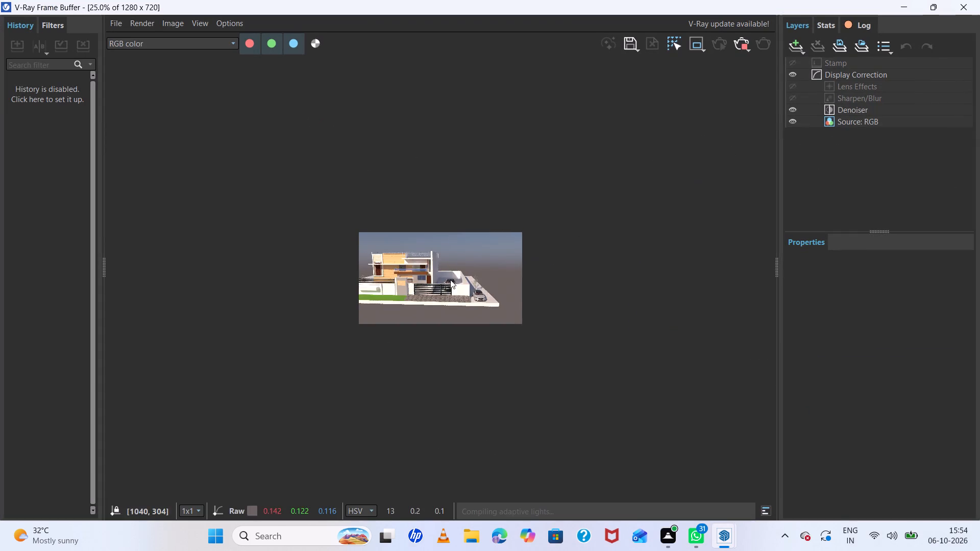
scroll(424, 286, "up", 5)
scroll(556, 307, "down", 5)
scroll(379, 286, "up", 1)
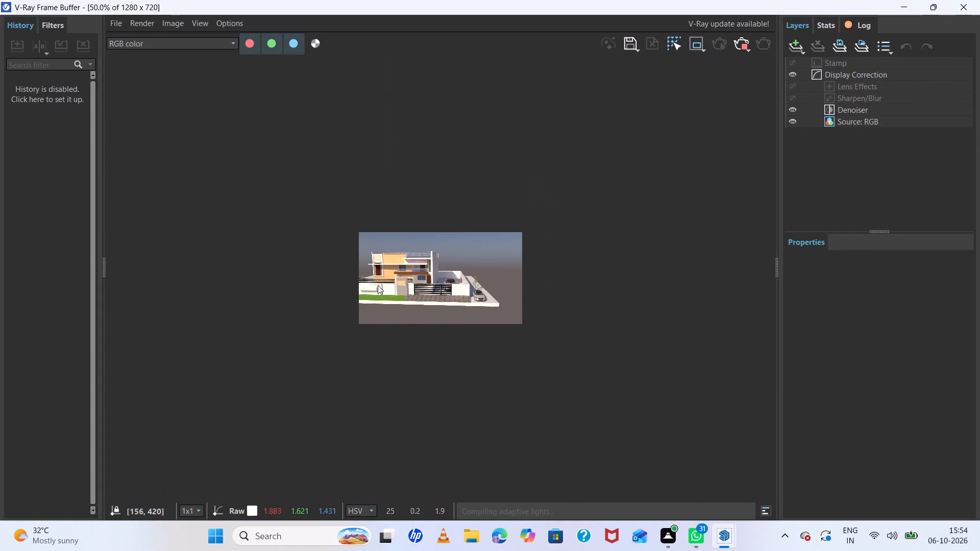
scroll(378, 285, "up", 1)
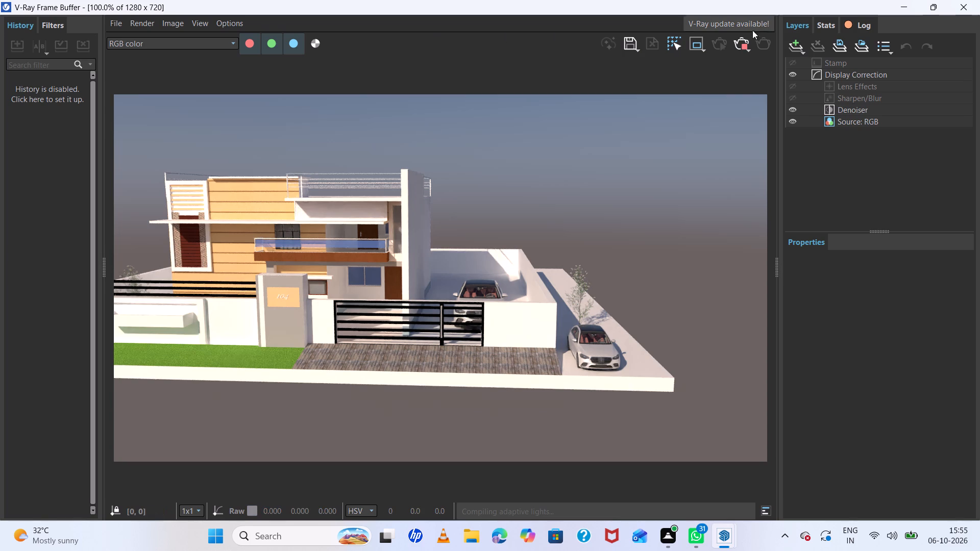
left_click(938, 5)
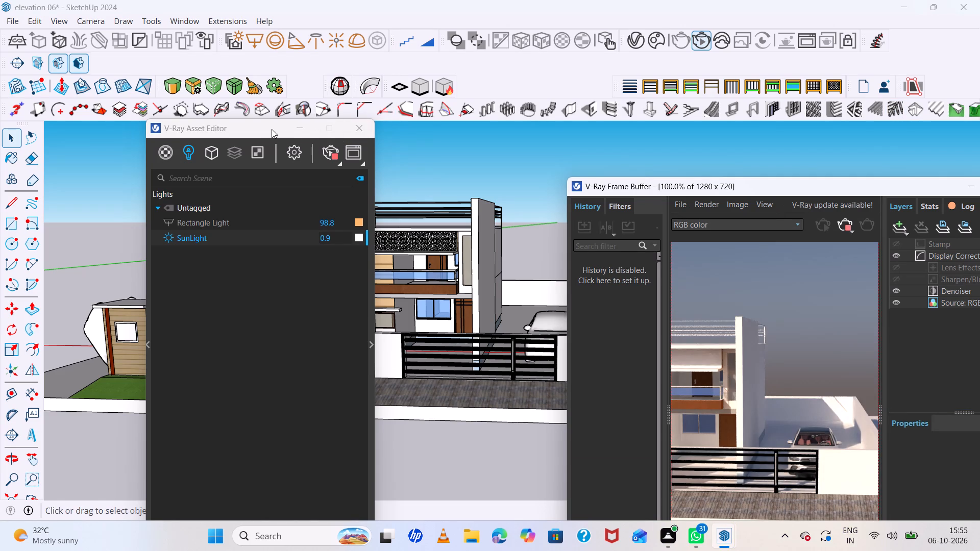
Delete the Amelanchier laevis trees behind the front boundary wall, beside the entrance cabin, and near the cars on the far side of the plot.
left_click_drag(265, 128, 869, 188)
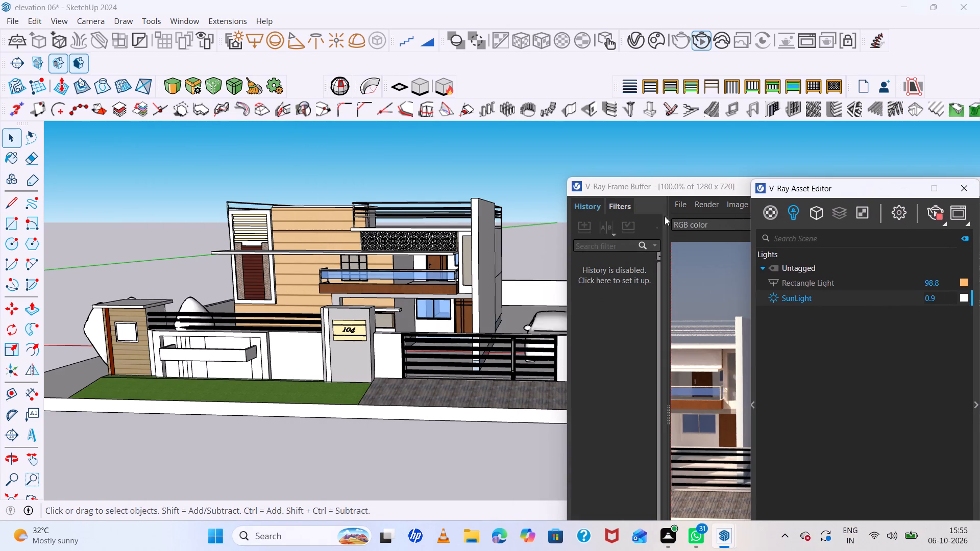
scroll(232, 307, "down", 5)
middle_click_drag(233, 293, 406, 349)
scroll(239, 432, "up", 1)
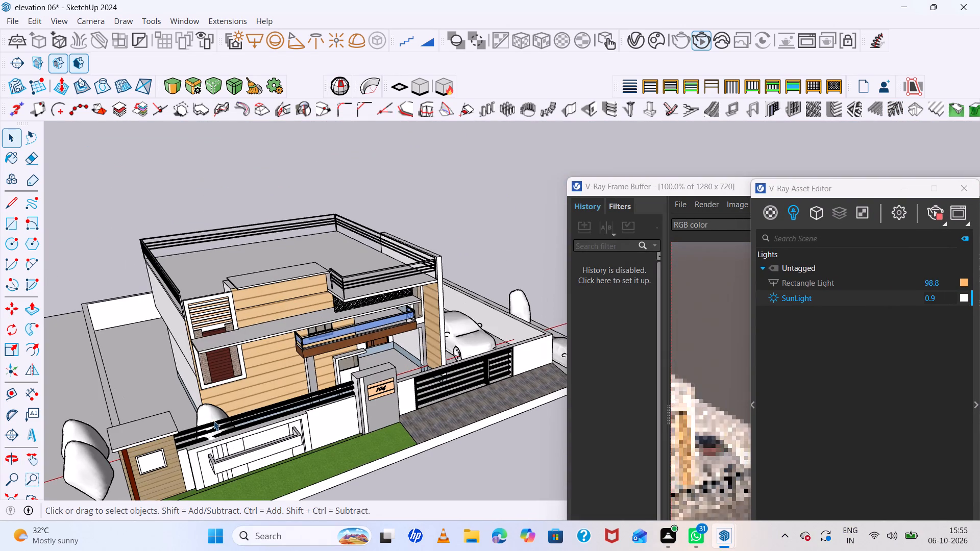
left_click(205, 411)
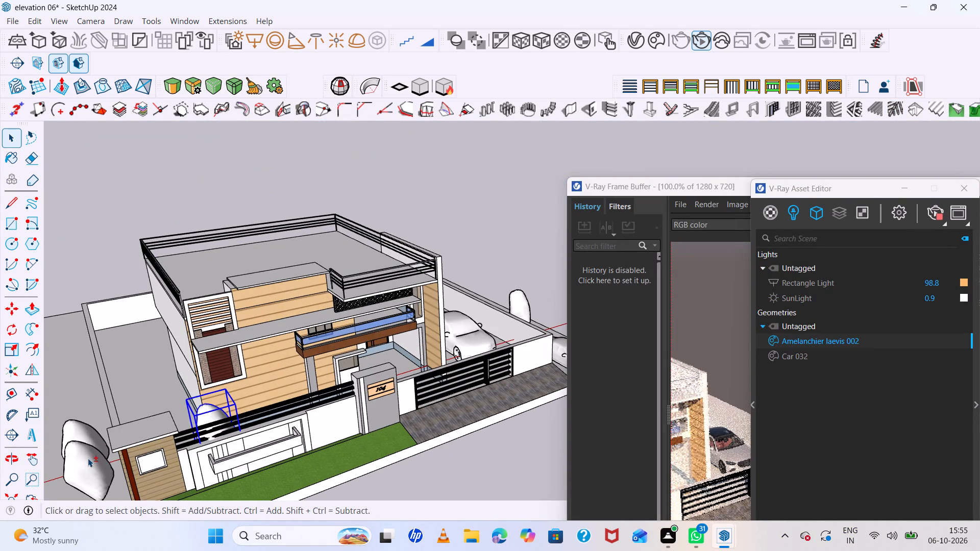
left_click(85, 459, "shift")
left_click(82, 428, "shift")
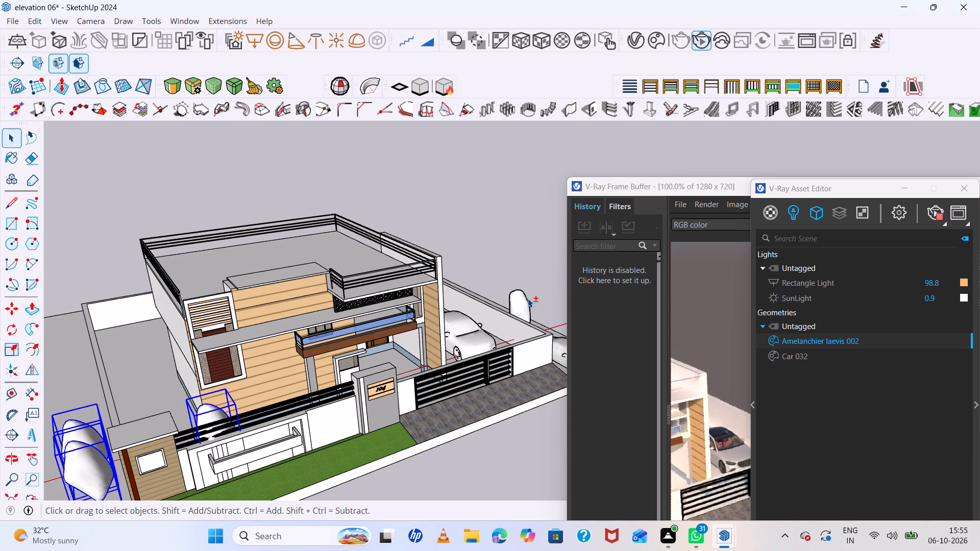
left_click(522, 301, "shift")
key("Delete")
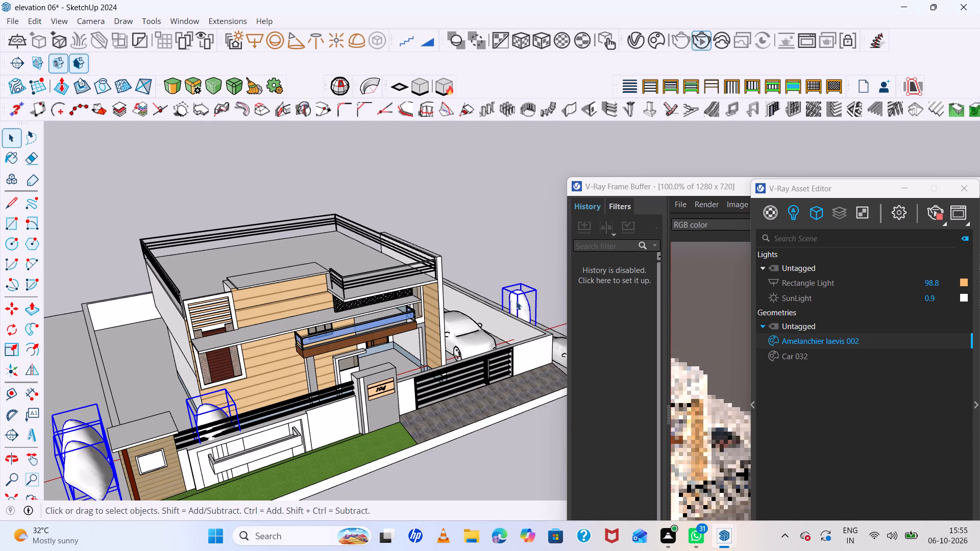
Stop the V-Ray interactive rendering and reposition the frame buffer clear of the house model.
scroll(418, 287, "down", 6)
scroll(374, 268, "down", 3)
middle_click_drag(502, 323, 501, 323)
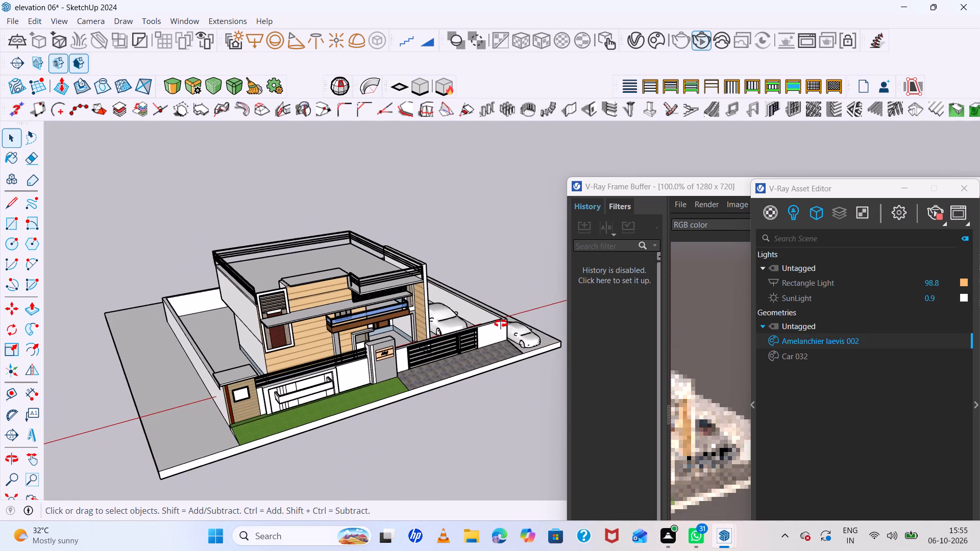
middle_click_drag(501, 323, 422, 331)
left_click_drag(718, 184, 646, 154)
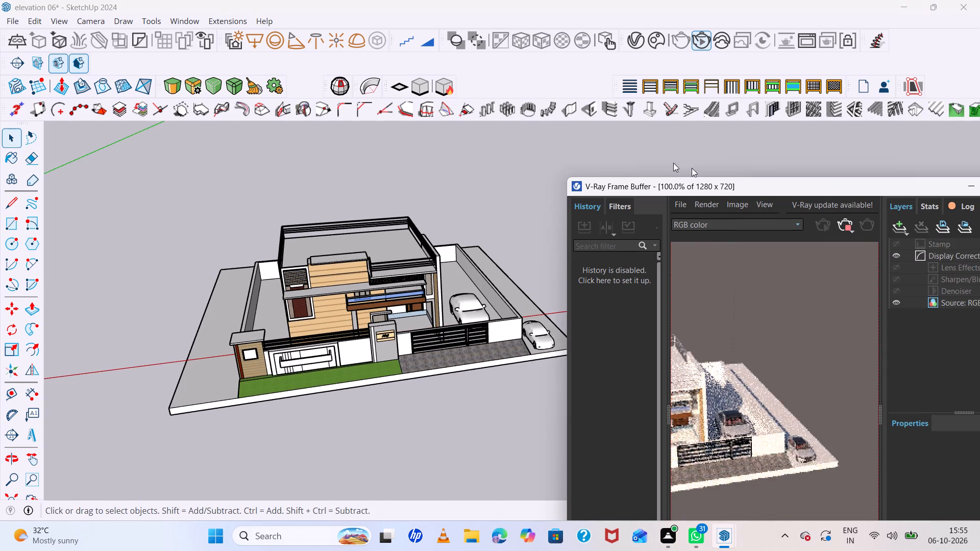
left_click(776, 198)
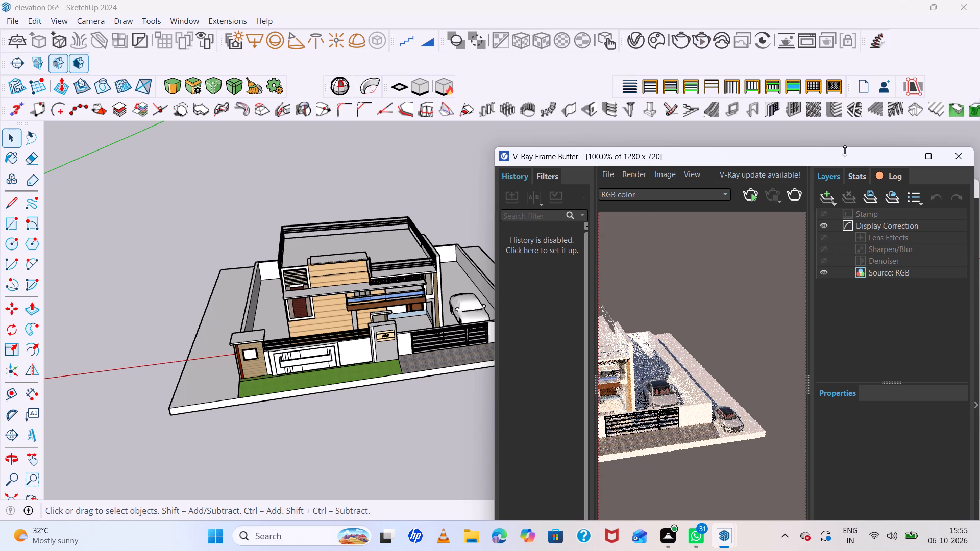
left_click_drag(846, 155, 894, 217)
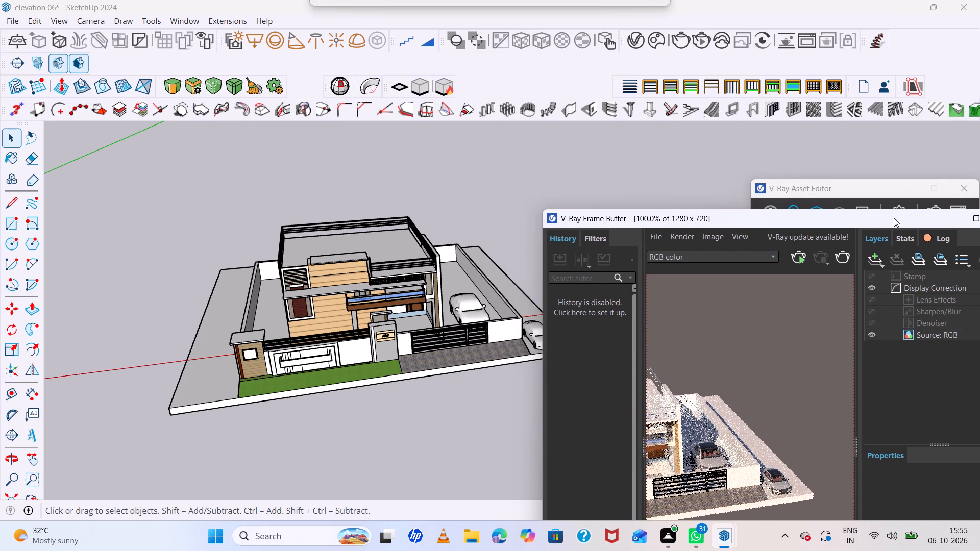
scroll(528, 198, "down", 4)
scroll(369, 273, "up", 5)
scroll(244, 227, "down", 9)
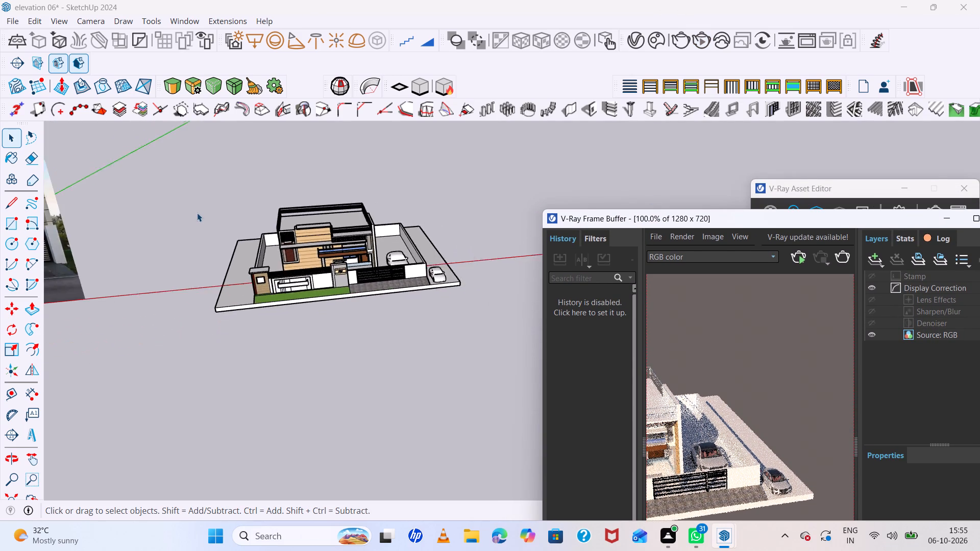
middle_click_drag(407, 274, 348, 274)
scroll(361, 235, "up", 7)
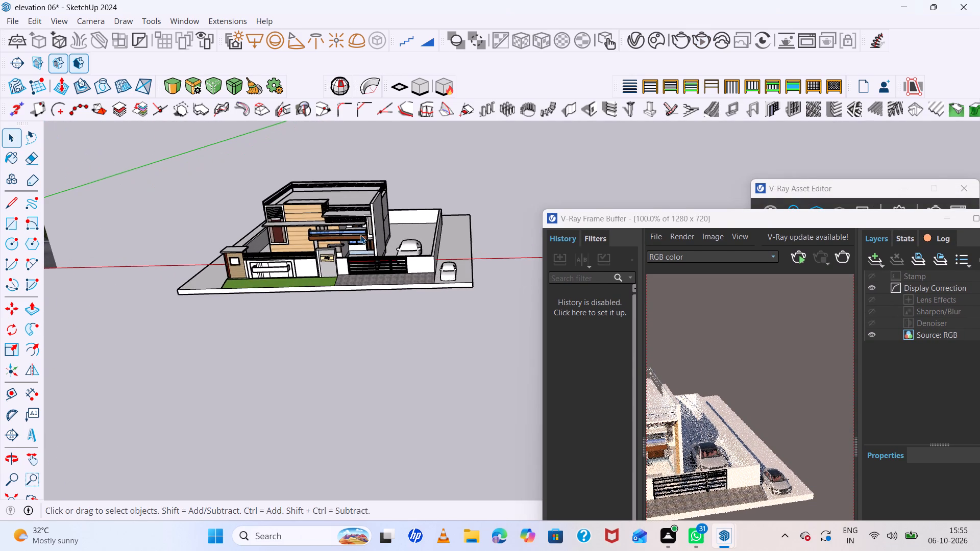
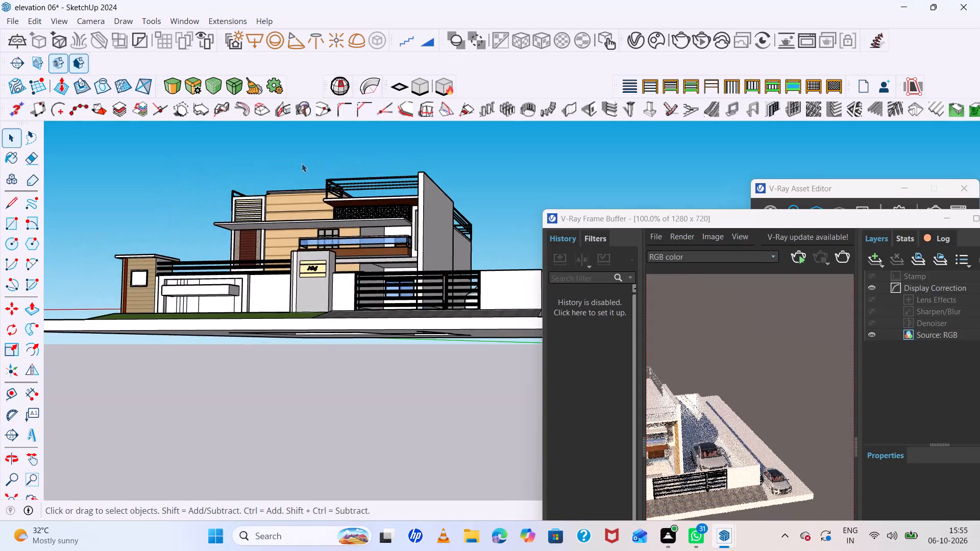
Bring the front of the house into view and open the Chaos Cosmos 3D Models > Vegetation > Trees category.
scroll(302, 163, "up", 5)
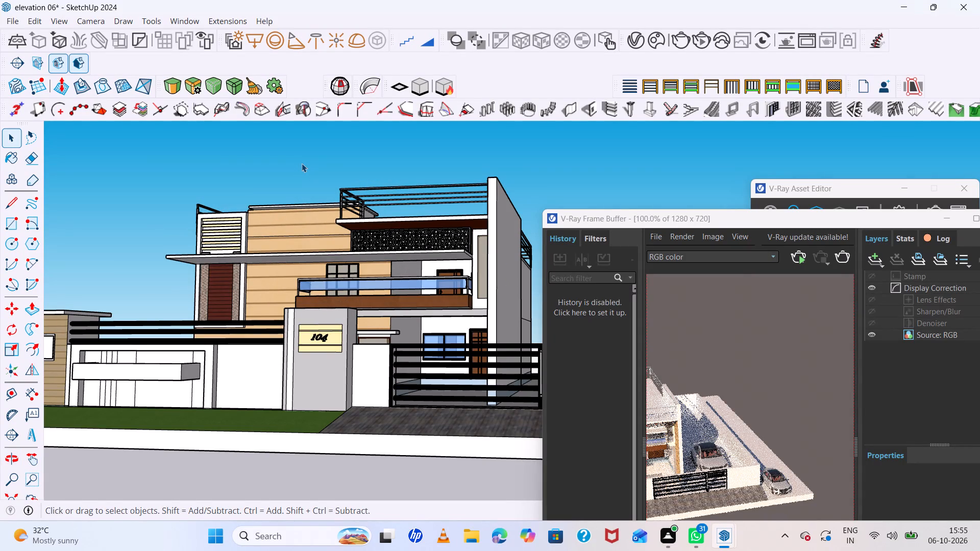
scroll(300, 166, "down", 6)
middle_click_drag(360, 217, 394, 275)
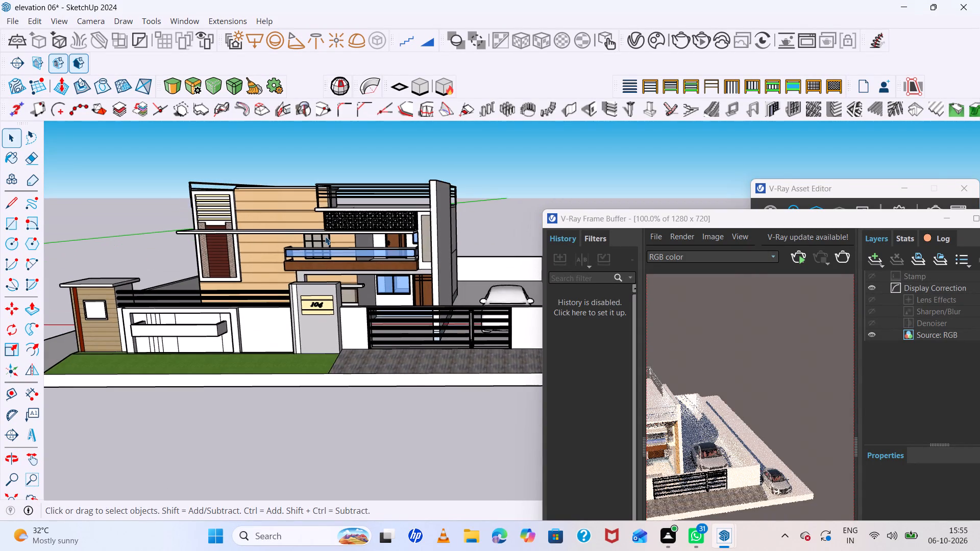
scroll(240, 234, "up", 6)
scroll(262, 225, "down", 5)
left_click(654, 42)
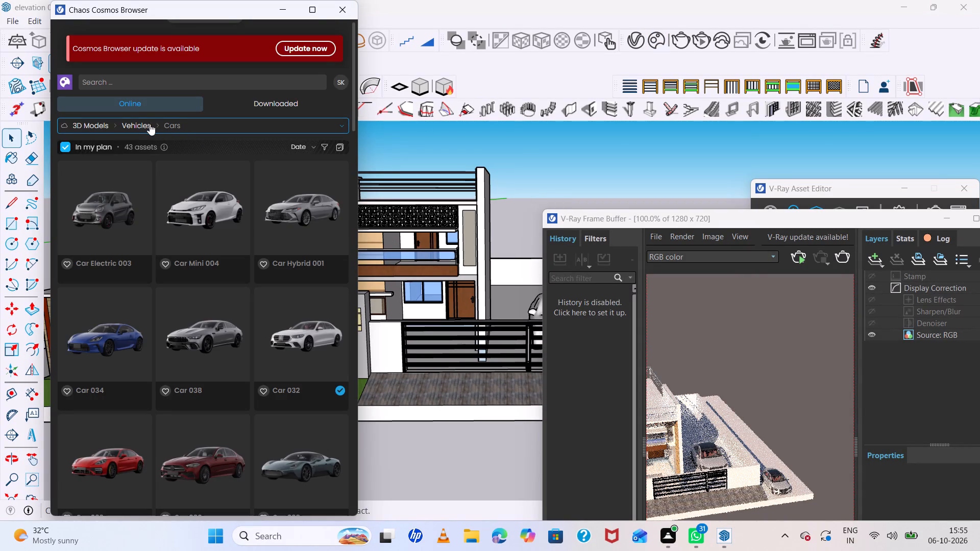
left_click(114, 126)
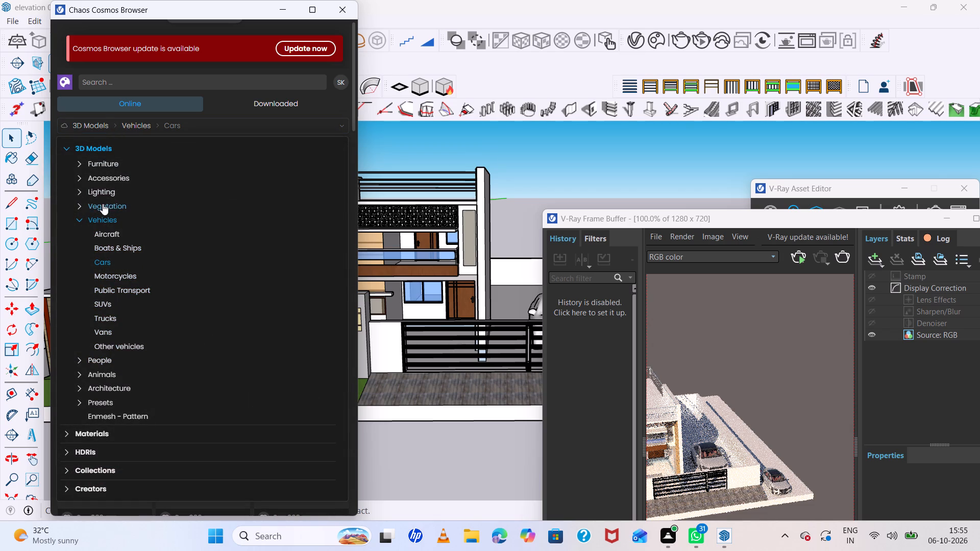
left_click(120, 206)
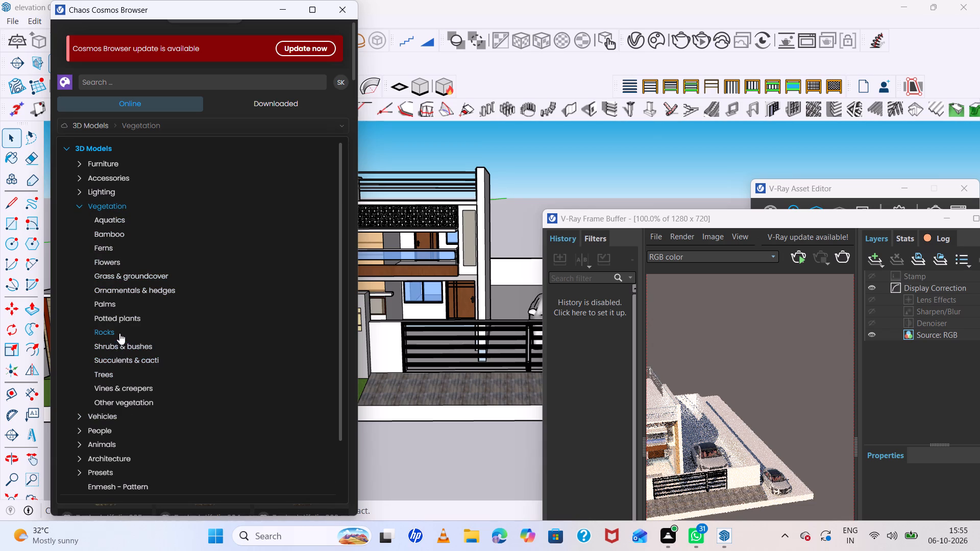
left_click(106, 373)
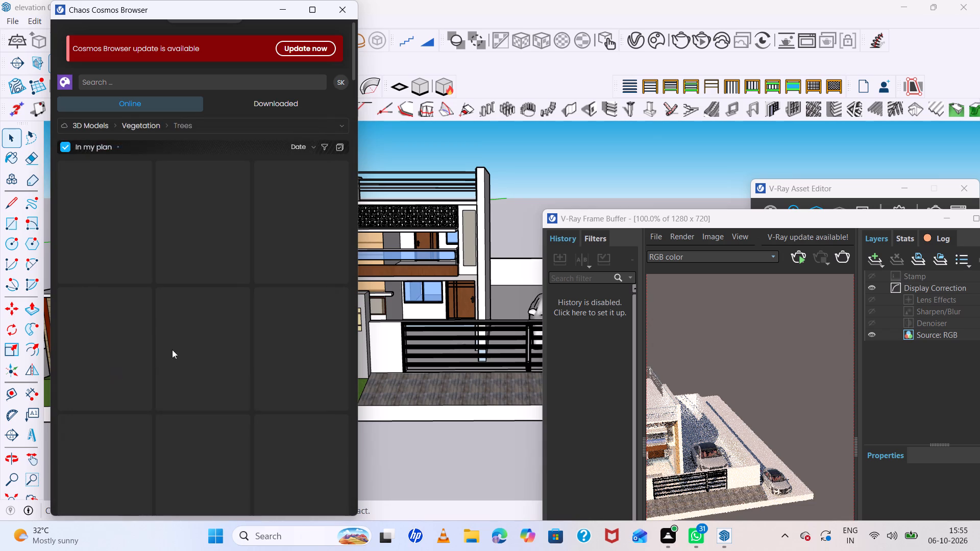
Find a full, rounded green tree among the Cosmos trees and download Tilia x europaea Pallida 004.
scroll(265, 335, "down", 5)
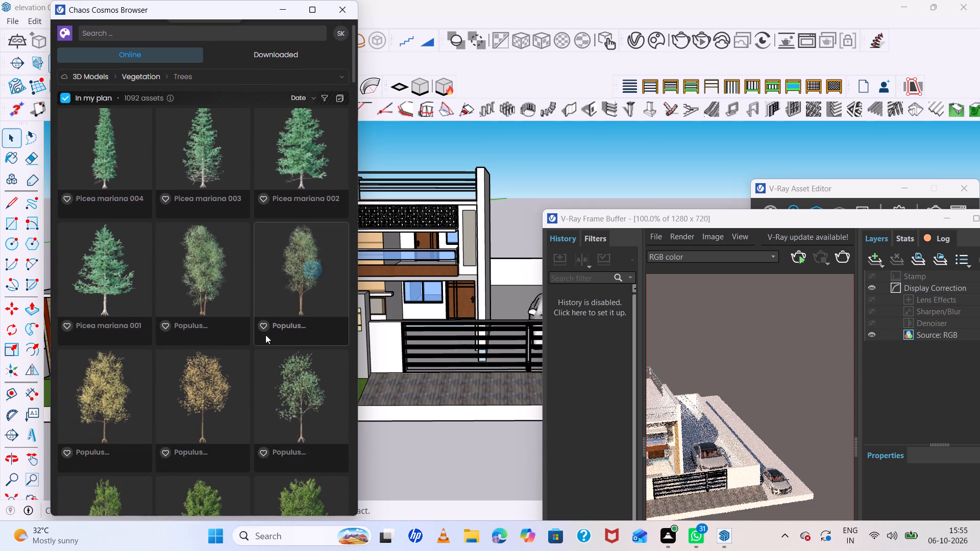
scroll(265, 335, "down", 8)
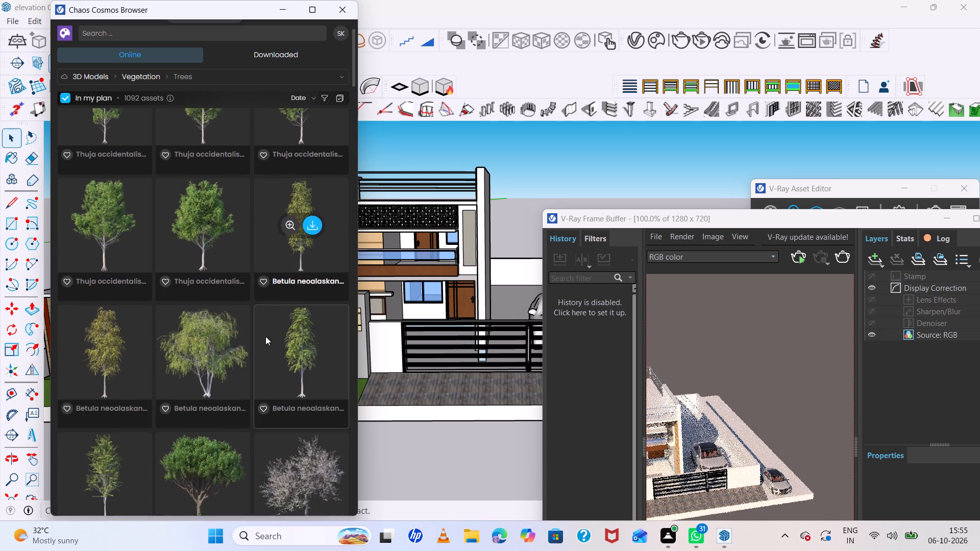
scroll(265, 336, "down", 3)
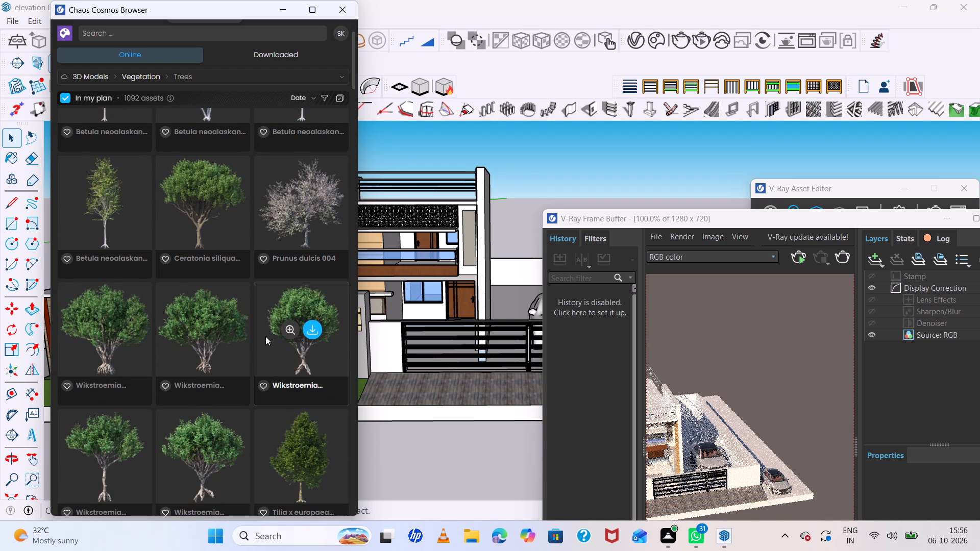
scroll(265, 336, "down", 2)
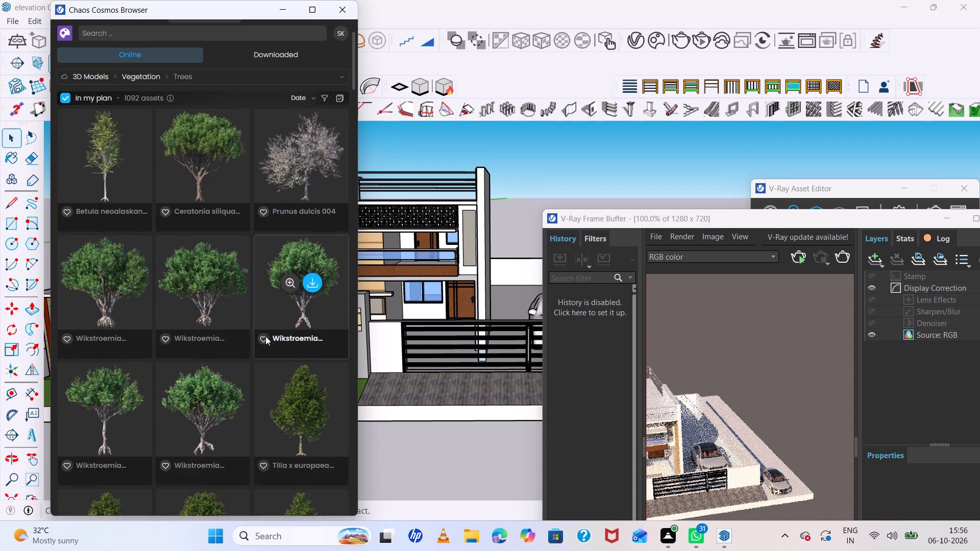
scroll(265, 336, "down", 3)
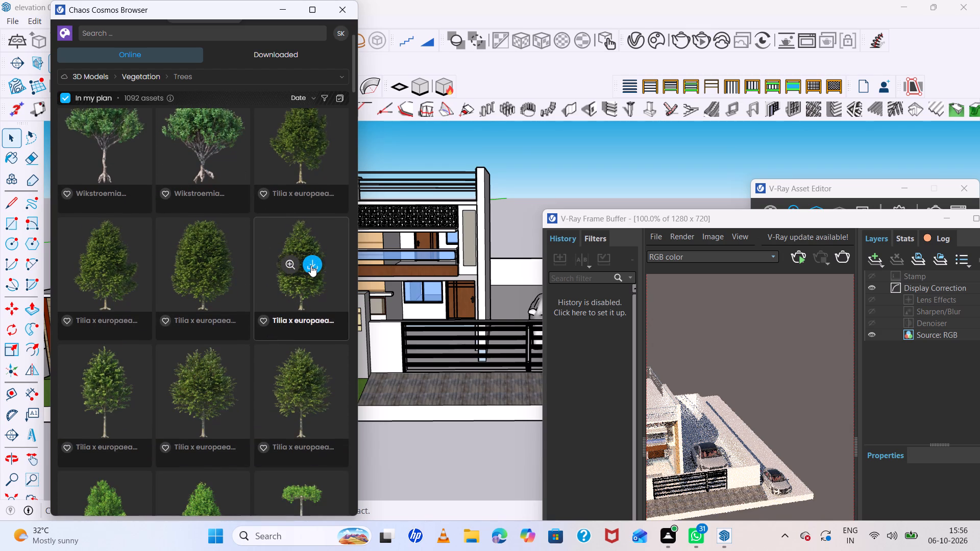
left_click(311, 265)
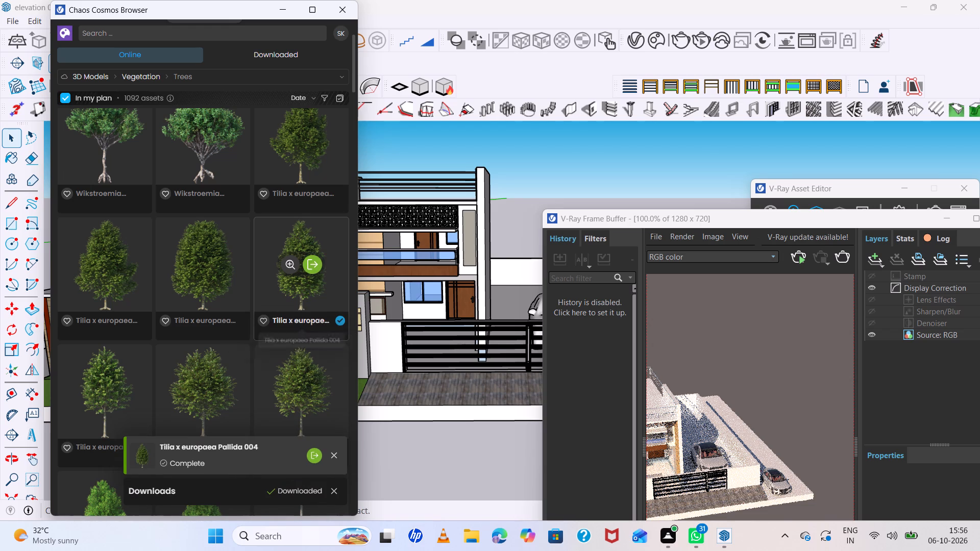
Place one Tilia x europaea Pallida 004 tree on the open ground outside the plot, on the entrance cabin side.
double_click(313, 263)
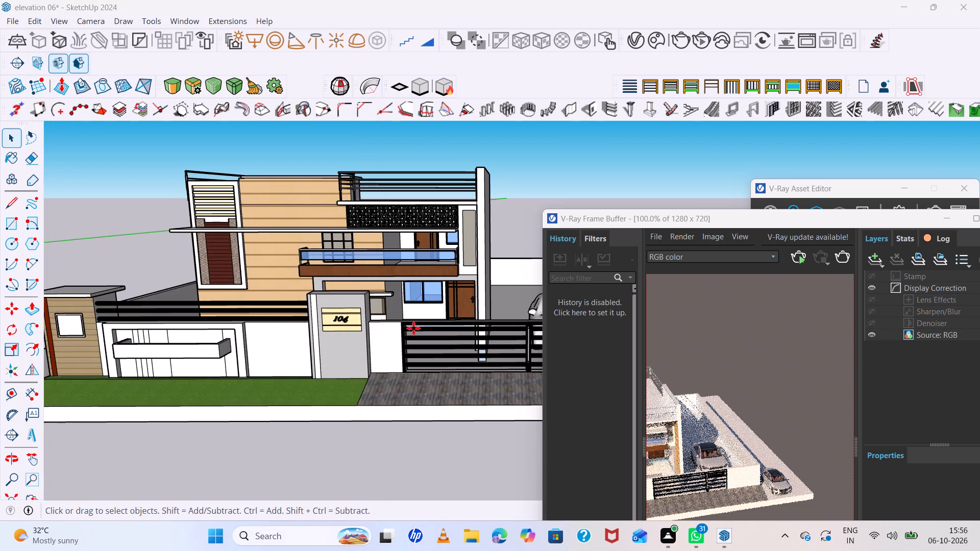
scroll(263, 318, "down", 11)
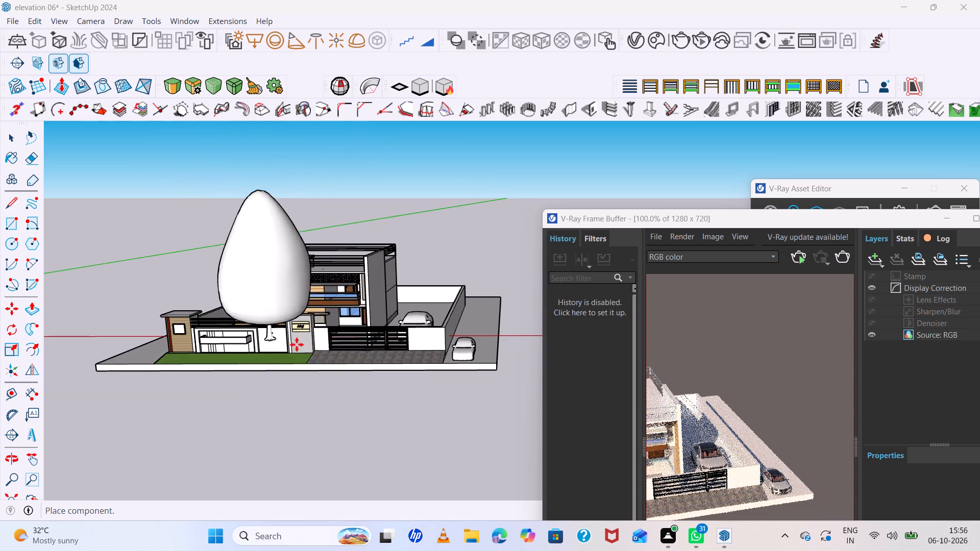
scroll(321, 343, "down", 6)
double_click(140, 398)
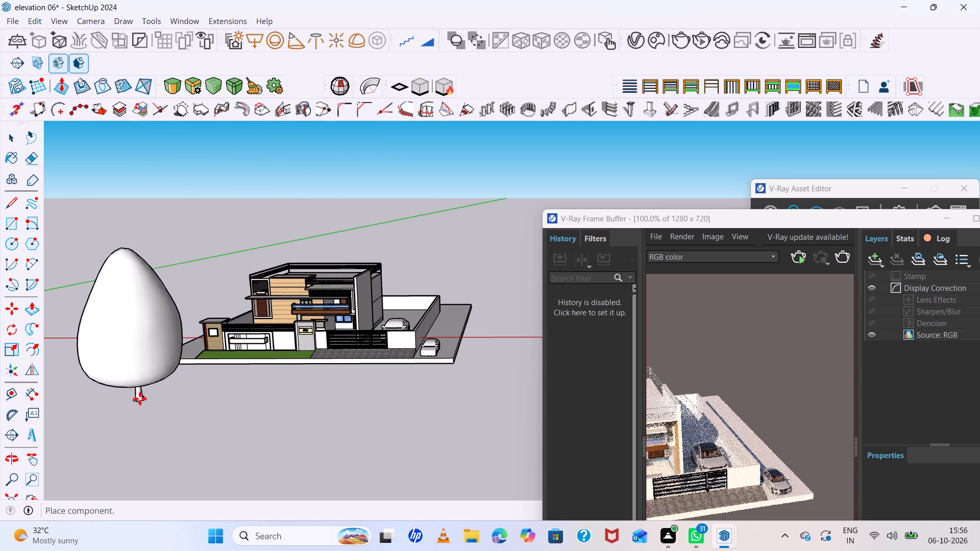
key("Escape")
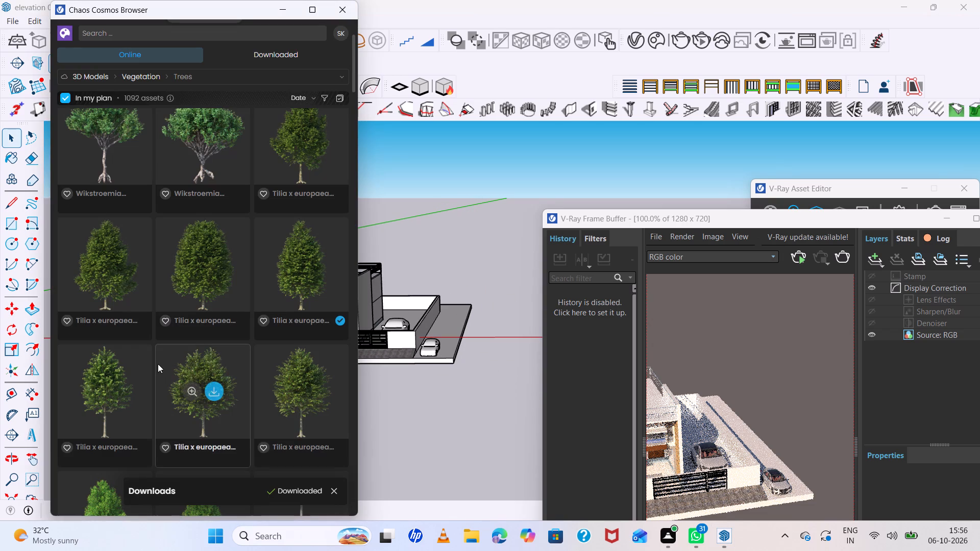
Download the Thuja plicata 006 conifer from the Cosmos trees.
scroll(279, 211, "down", 5)
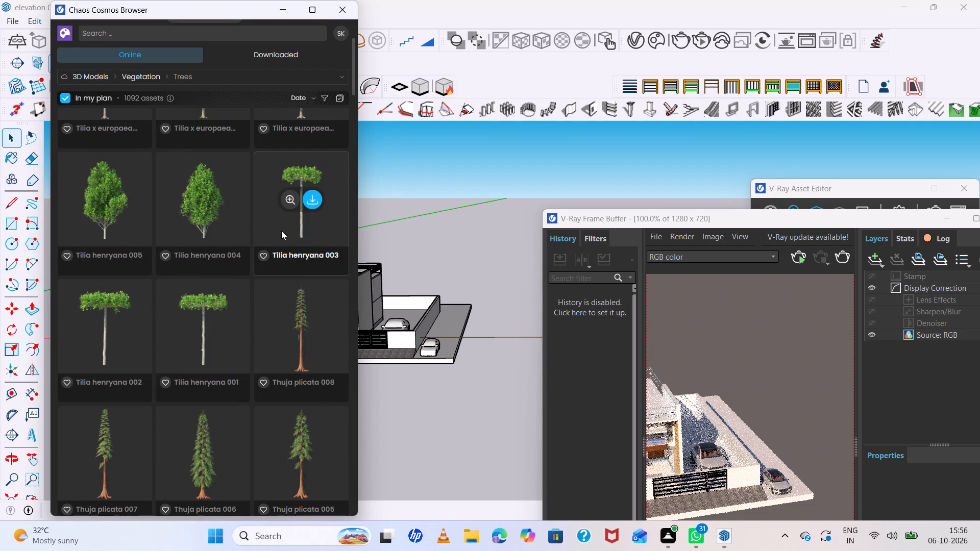
scroll(282, 247, "down", 4)
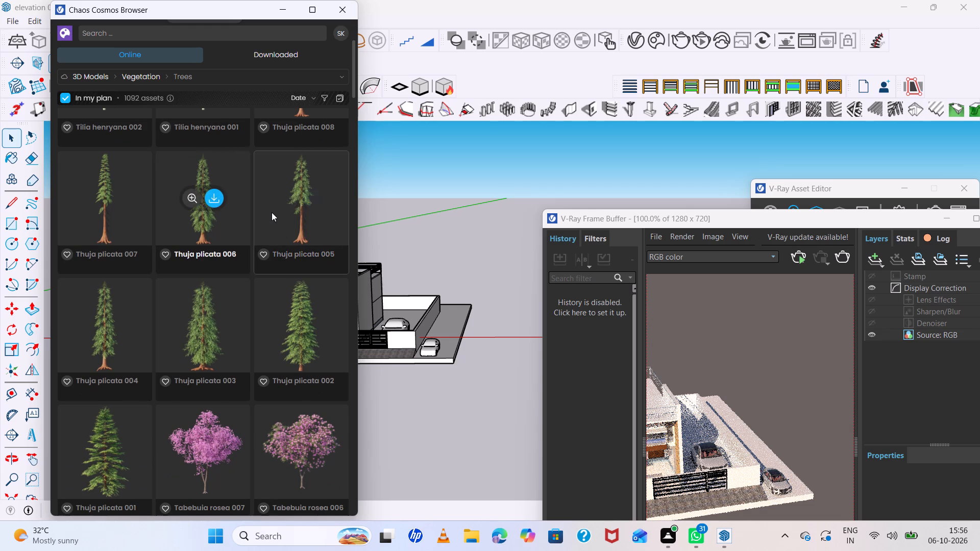
left_click(214, 194)
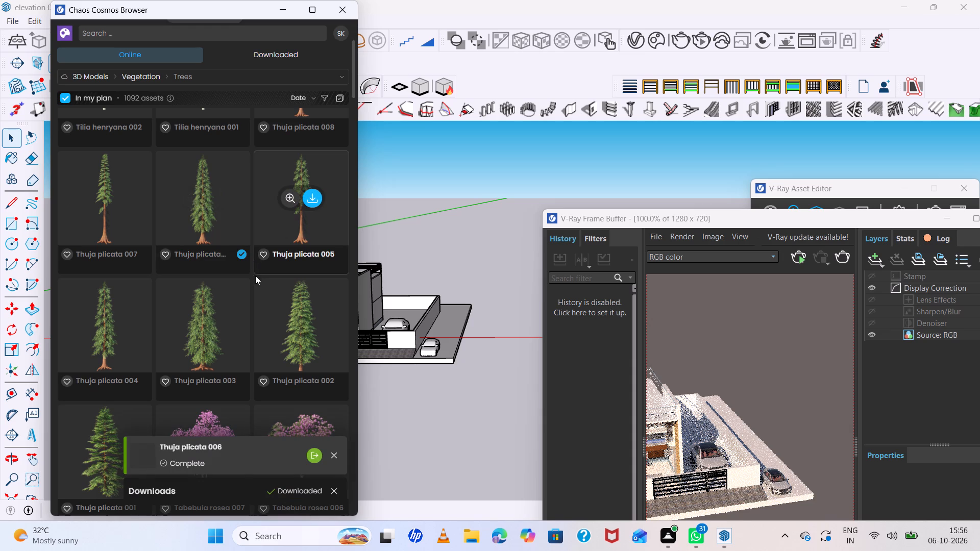
Download the pink Tabebuia rosea 007 tree, place one on the ground in front of the plot, and minimize the Cosmos browser.
scroll(243, 296, "down", 2)
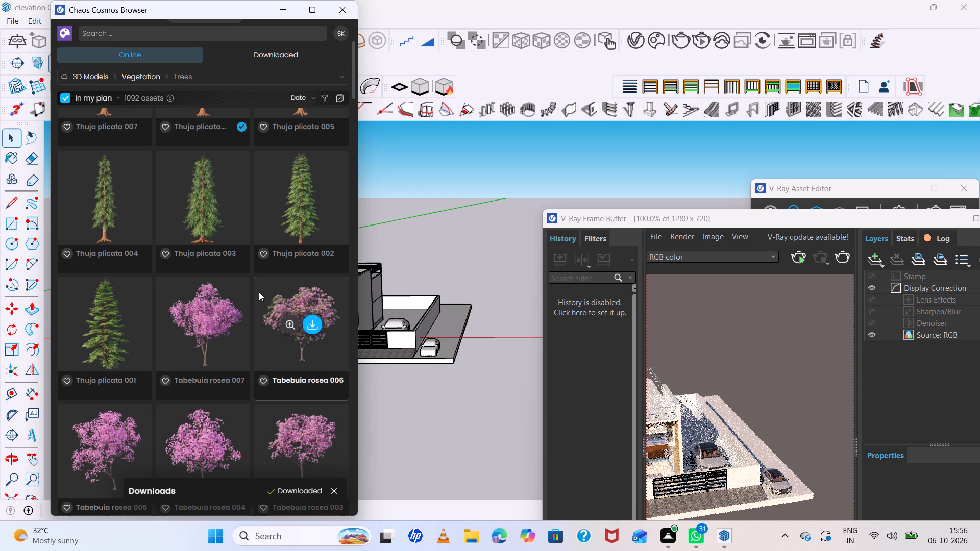
scroll(226, 334, "down", 1)
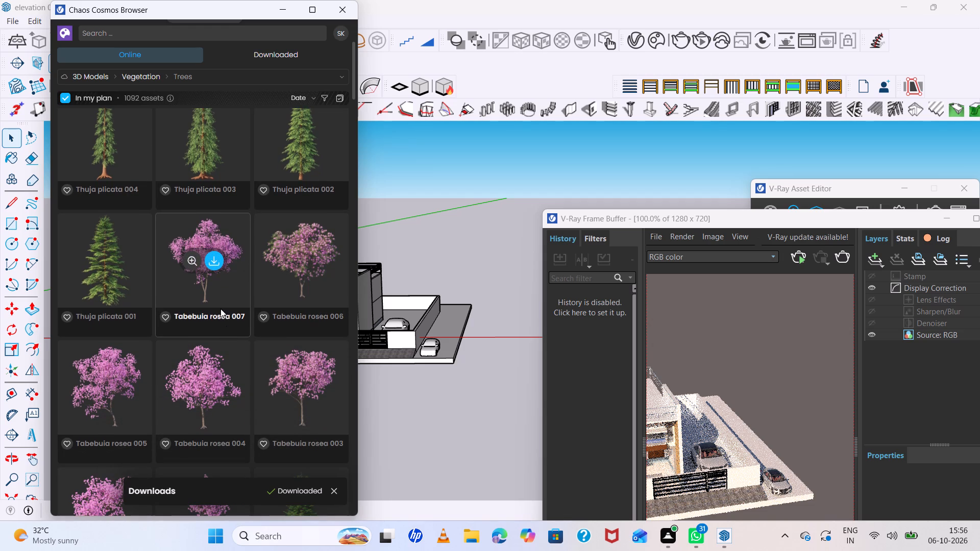
left_click(214, 265)
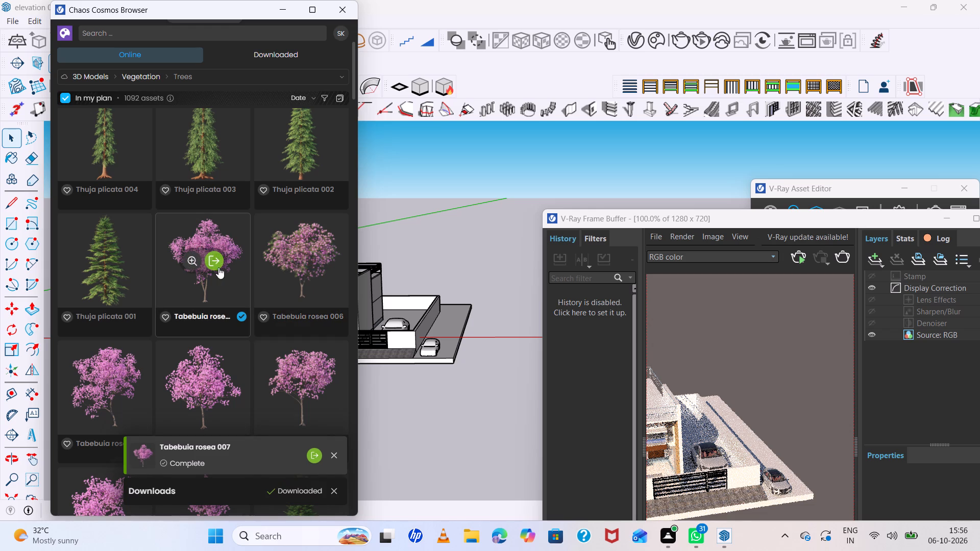
left_click(215, 262)
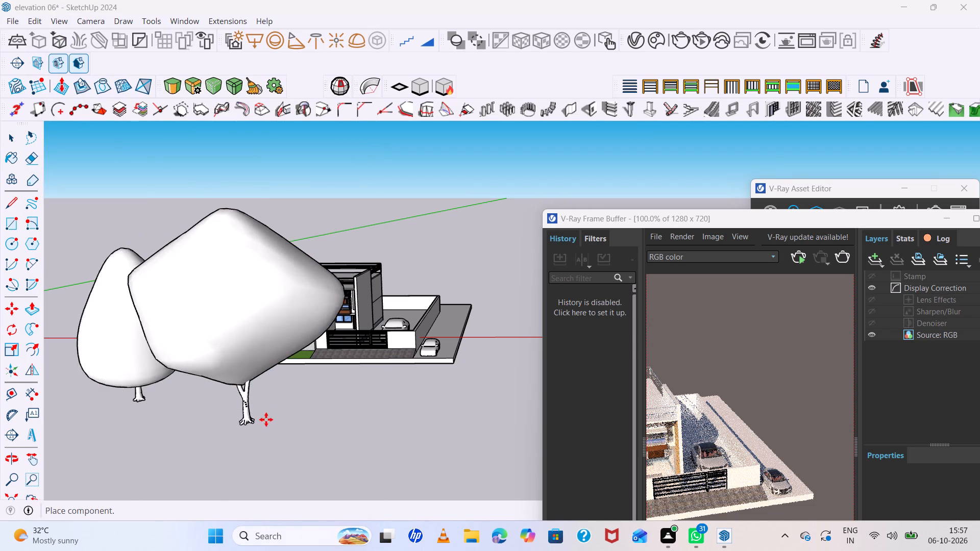
left_click(275, 417)
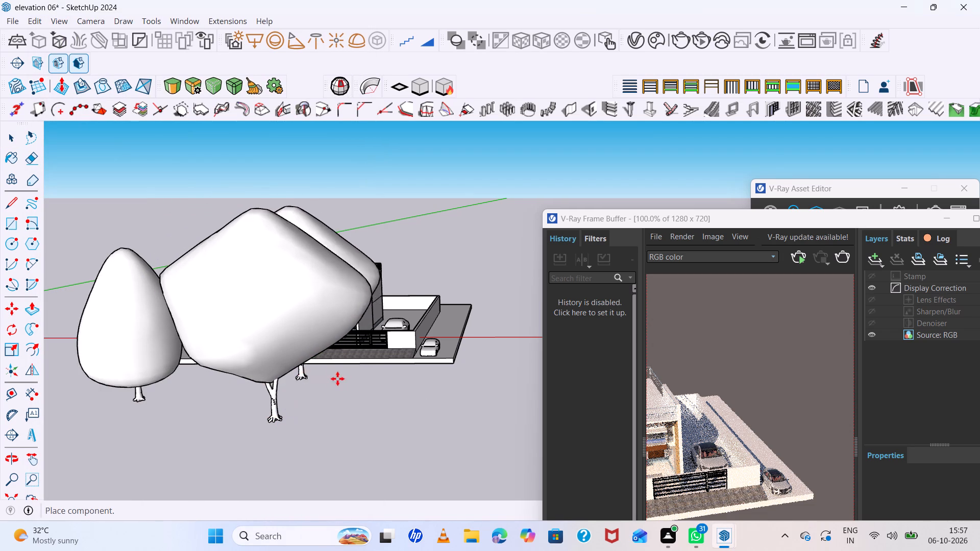
key("space")
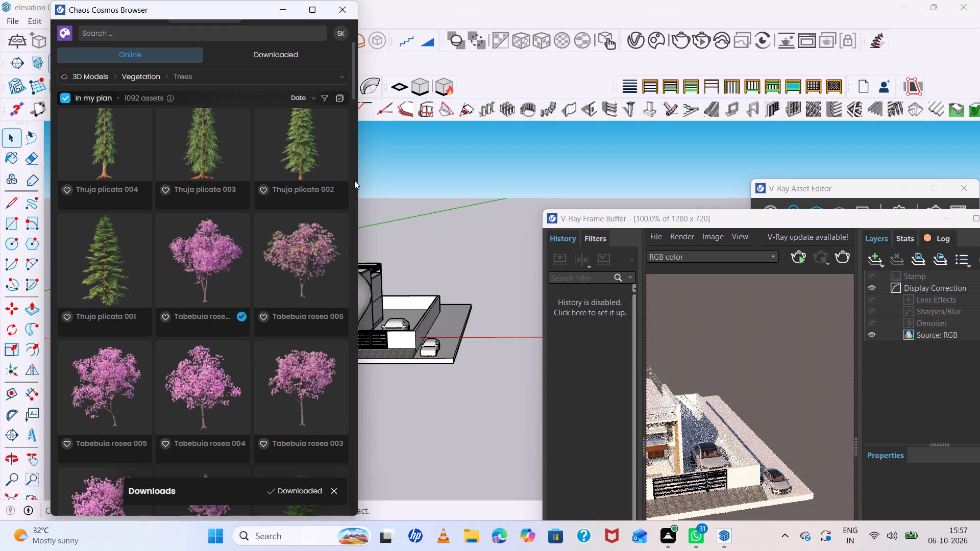
left_click(278, 8)
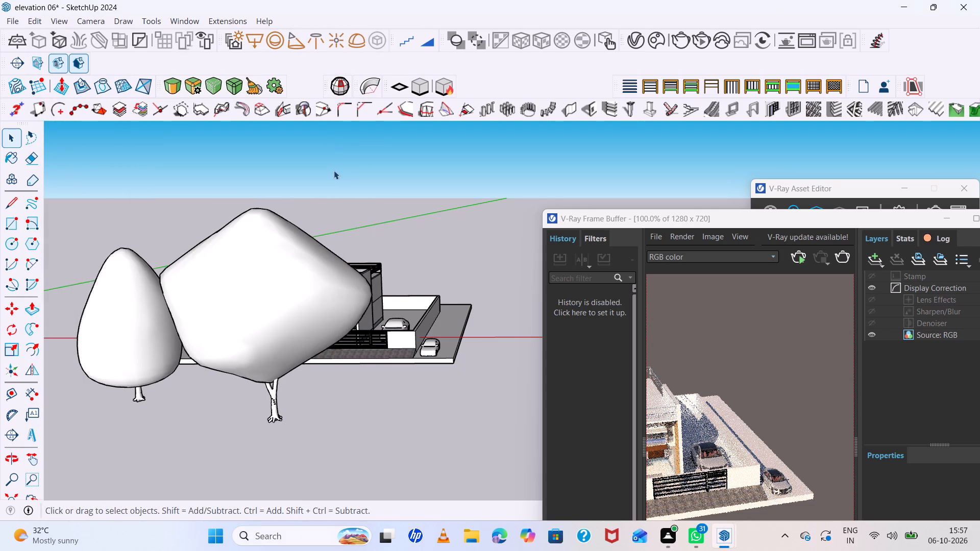
Scale the pink Tabebuia tree in front of the plot down in width, height and depth to about half the house's height.
left_click(273, 304)
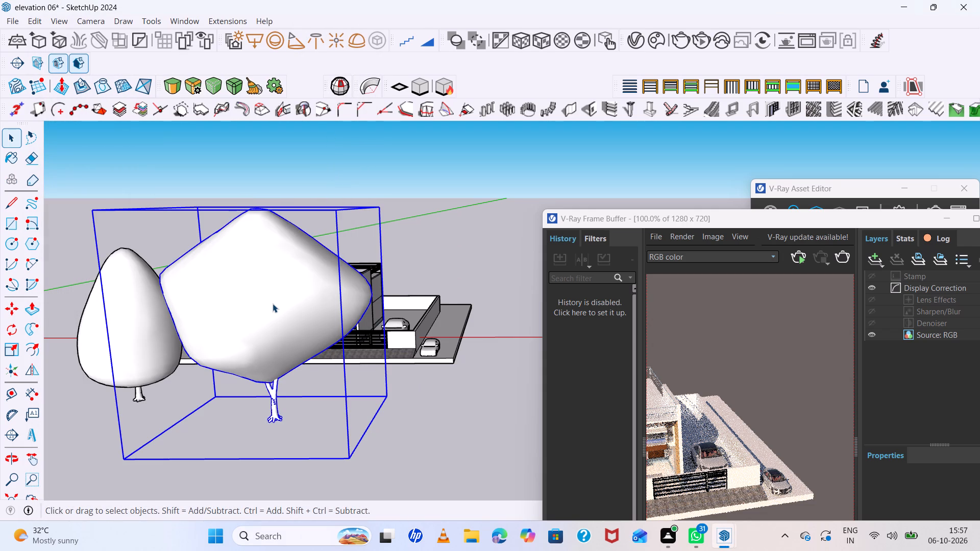
key("s")
left_click(162, 320)
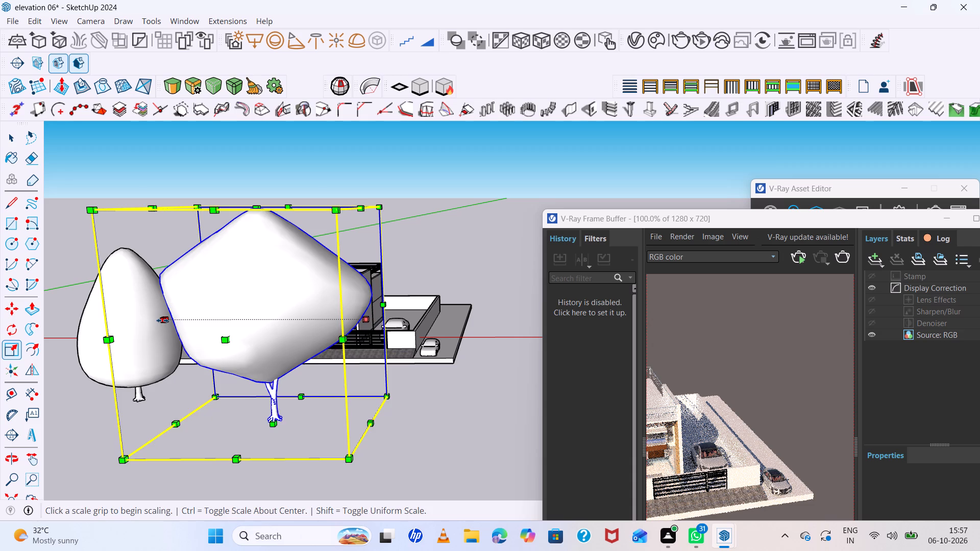
left_click_drag(162, 320, 242, 334)
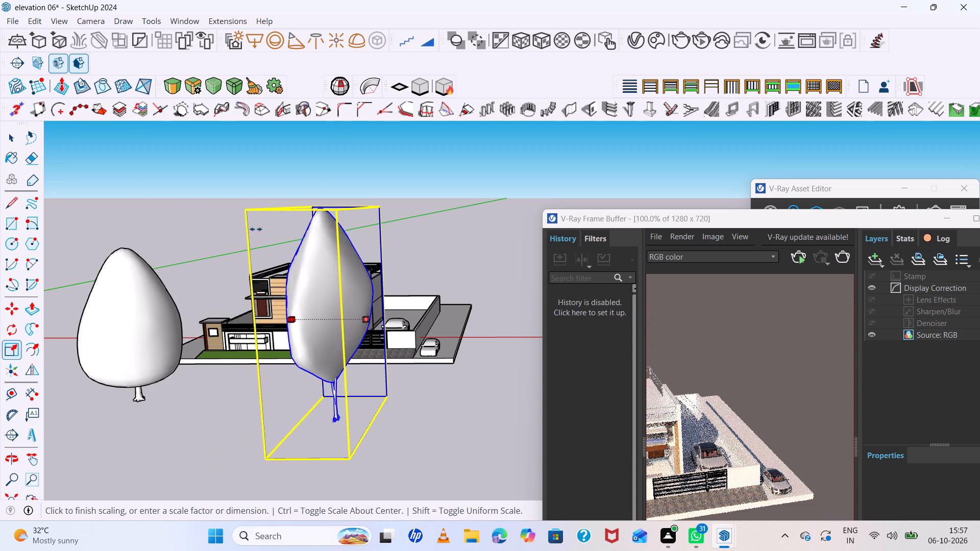
double_click(240, 235)
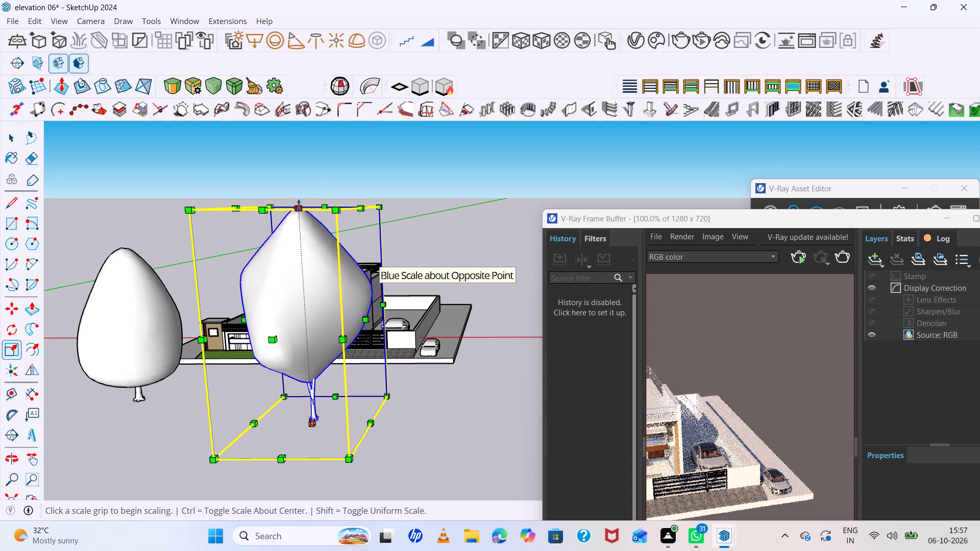
left_click_drag(299, 206, 300, 312)
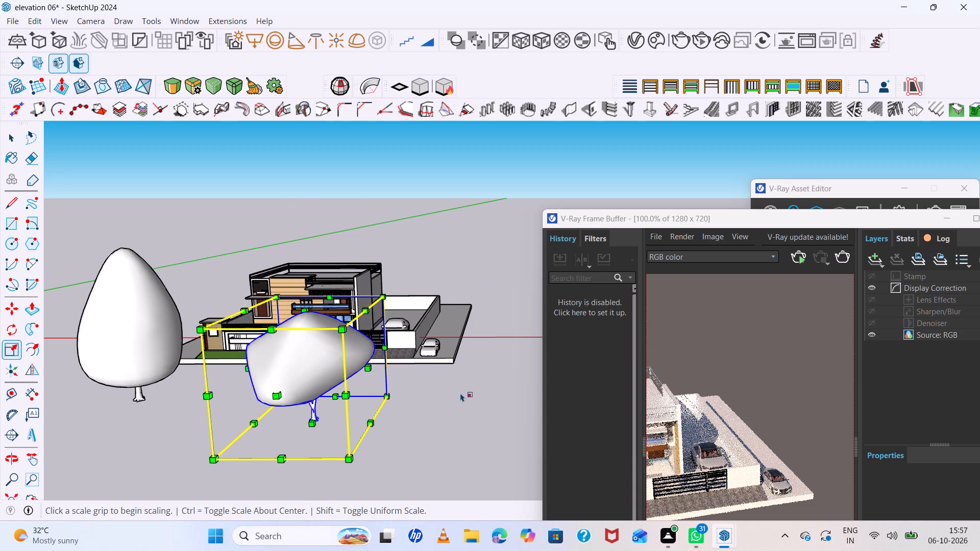
left_click_drag(370, 365, 338, 366)
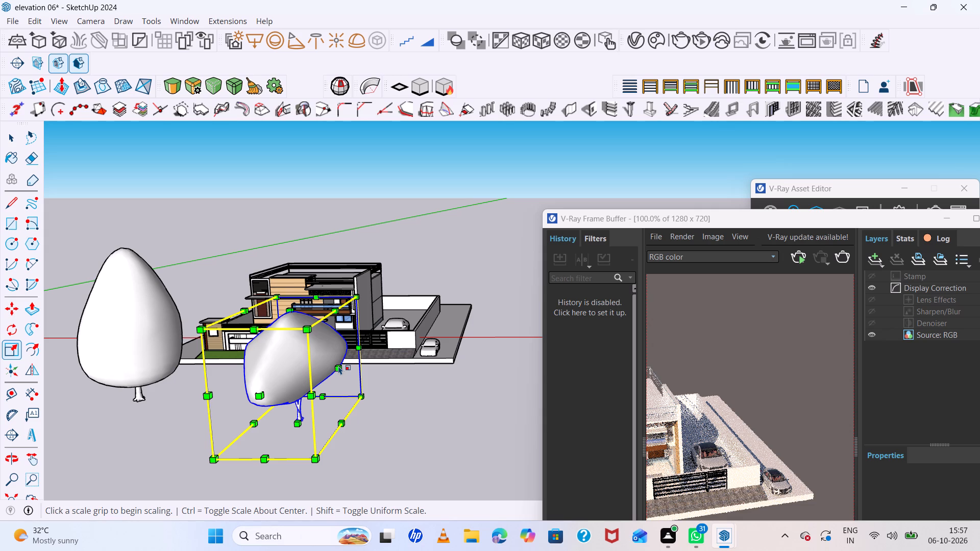
left_click_drag(253, 423, 254, 422)
left_click_drag(254, 422, 276, 411)
left_click_drag(304, 310, 303, 312)
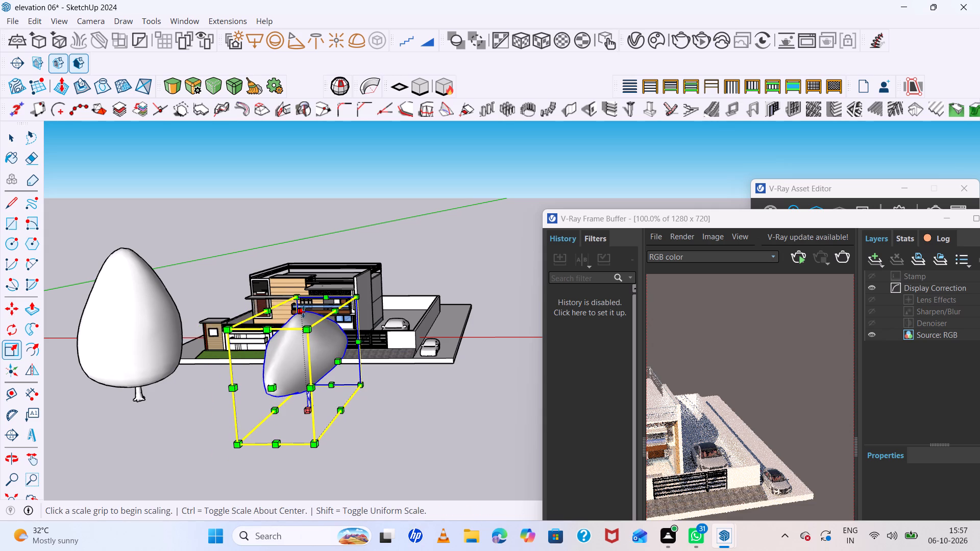
left_click_drag(303, 312, 299, 343)
left_click_drag(272, 407, 290, 397)
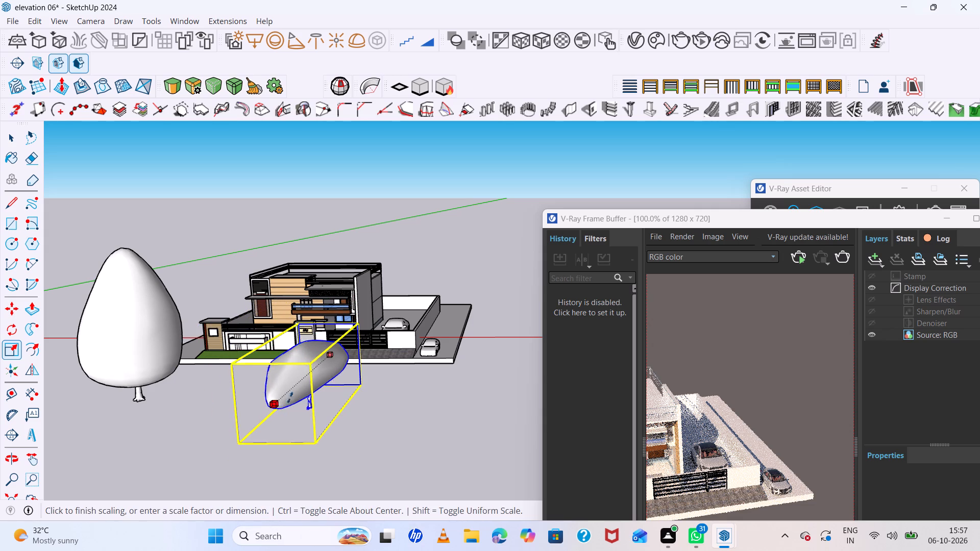
left_click_drag(290, 397, 313, 381)
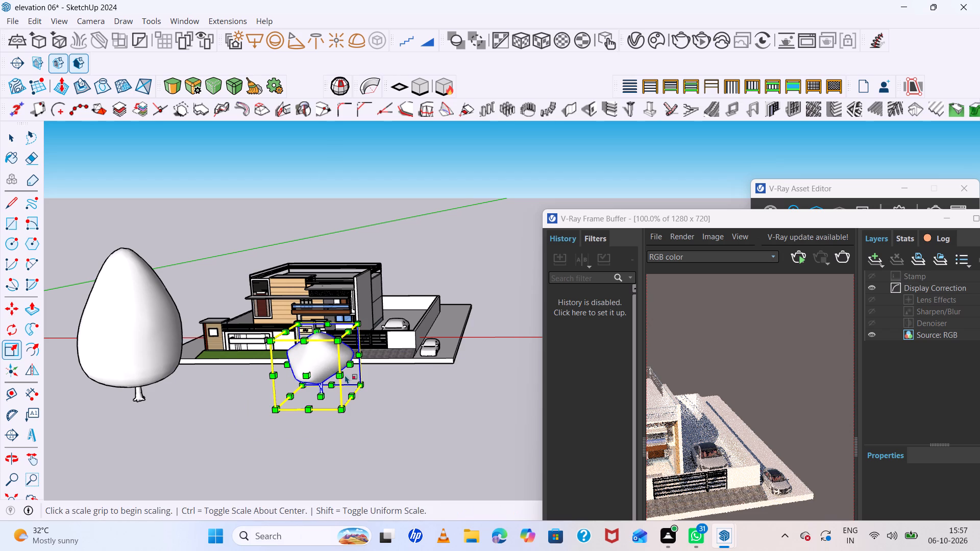
Reduce the Tabebuia tree's height, depth and width further, keeping a compact, rounded crown.
middle_click_drag(345, 375, 284, 395)
scroll(277, 334, "up", 5)
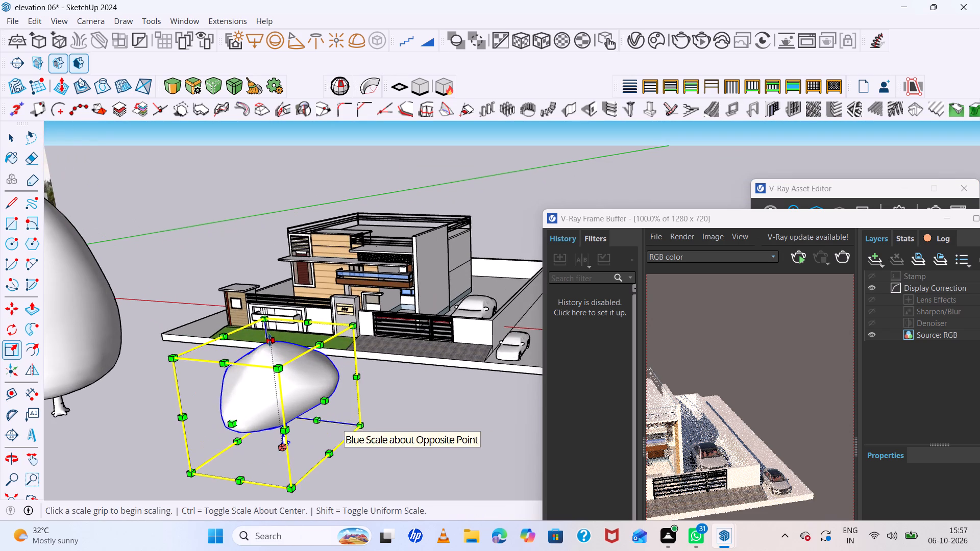
left_click_drag(269, 340, 272, 369)
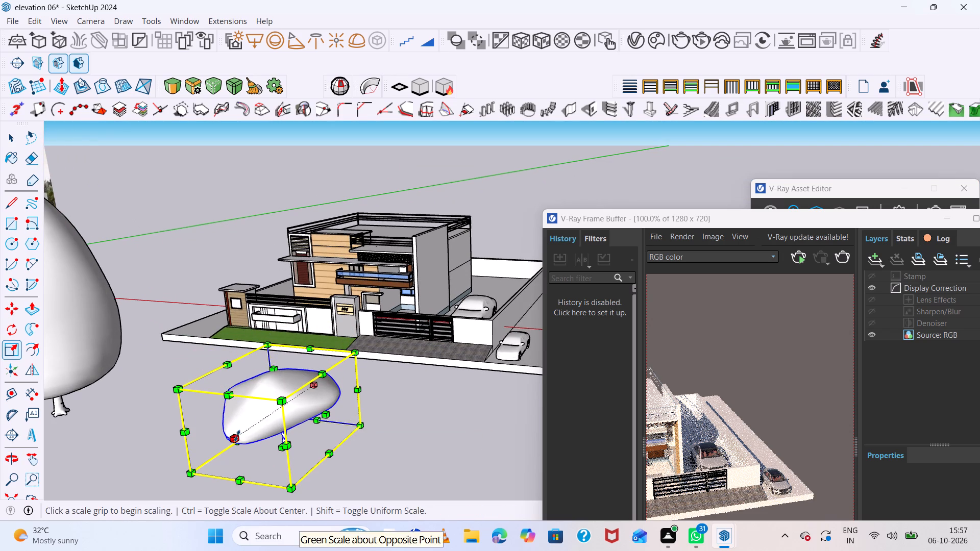
left_click(237, 436)
left_click_drag(237, 436, 289, 404)
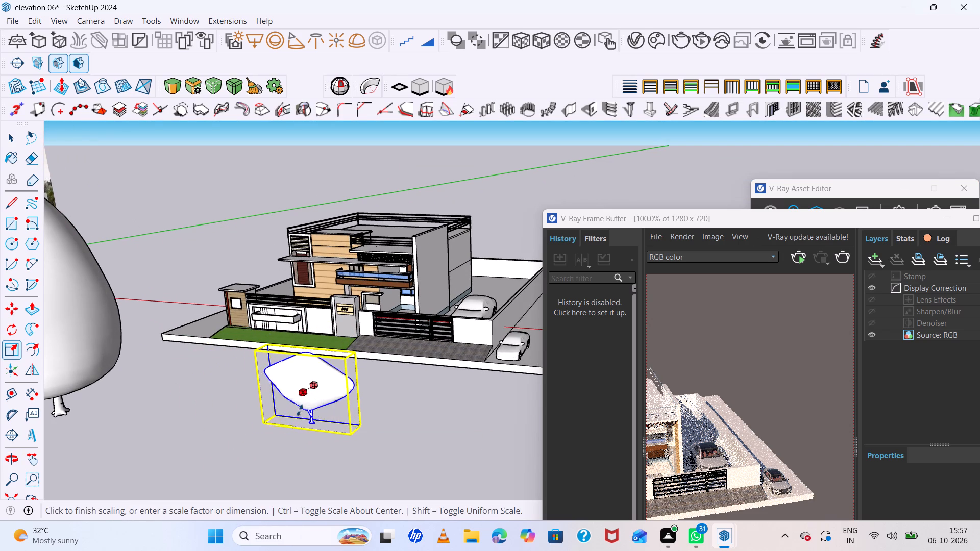
double_click(286, 422)
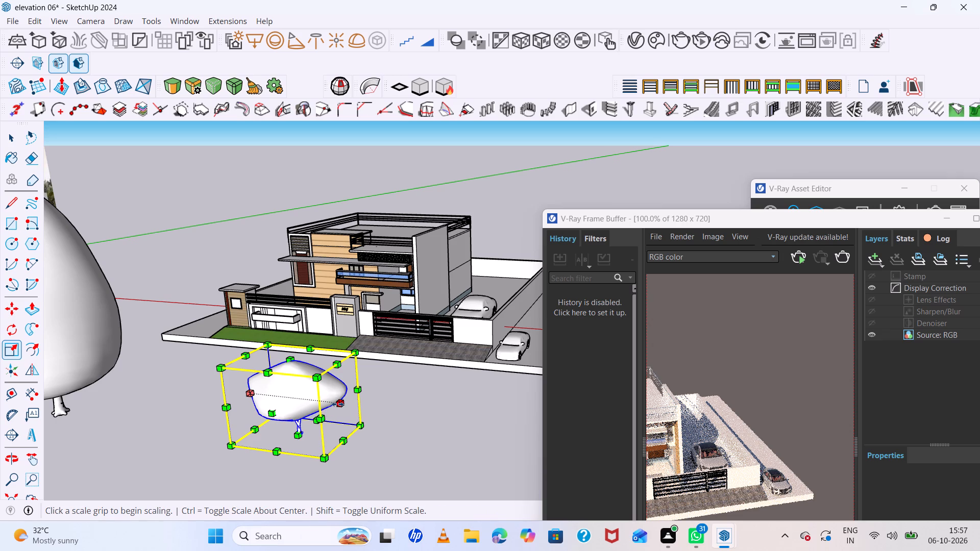
left_click(337, 404)
left_click_drag(337, 404, 314, 400)
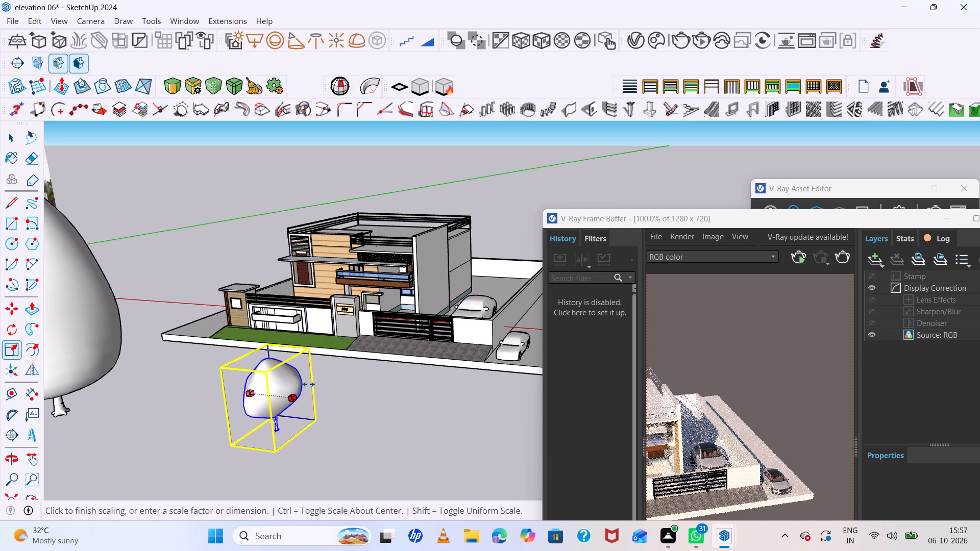
double_click(316, 390)
Shrink the Tabebuia tree once more in height, width and depth to a small ornamental tree, about boundary-wall height.
left_click_drag(275, 354, 274, 373)
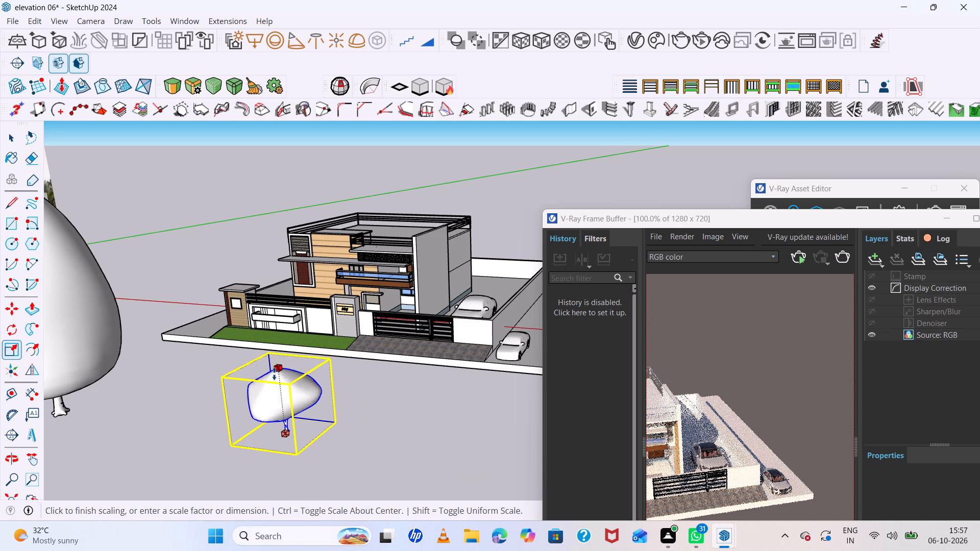
left_click_drag(274, 373, 274, 390)
left_click(252, 409)
left_click_drag(252, 409, 281, 412)
double_click(281, 412)
left_click(278, 430)
left_click_drag(278, 430, 290, 422)
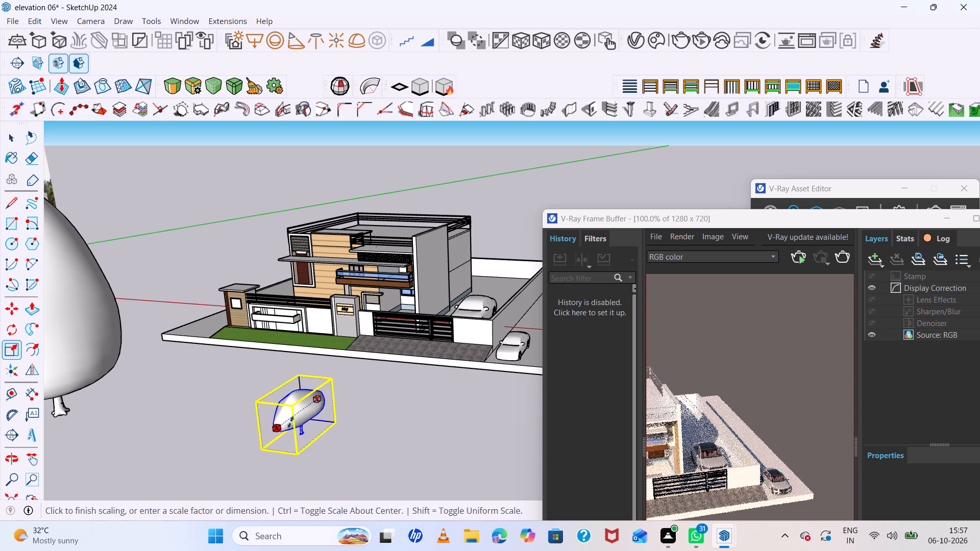
left_click(287, 422)
left_click_drag(290, 422, 287, 422)
left_click_drag(290, 421, 299, 415)
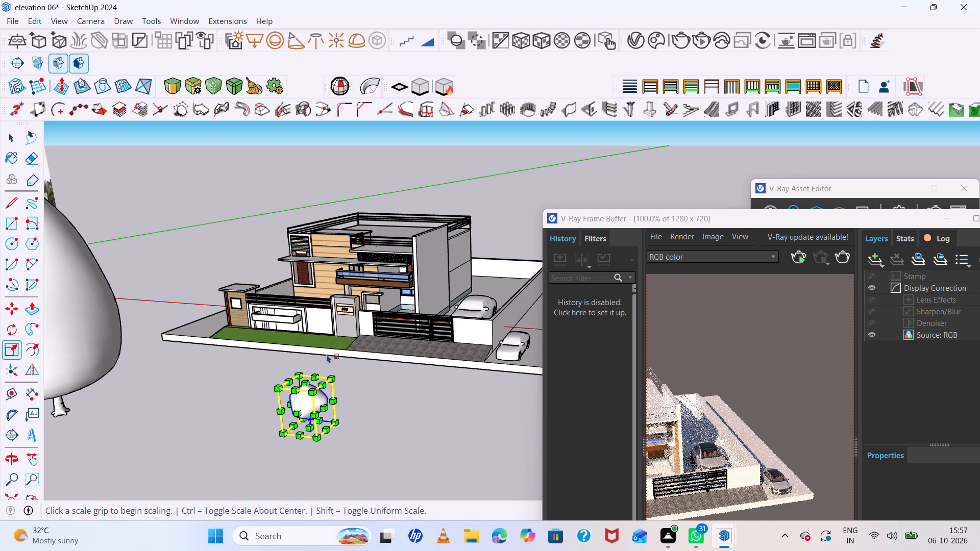
scroll(390, 355, "down", 4)
key("space")
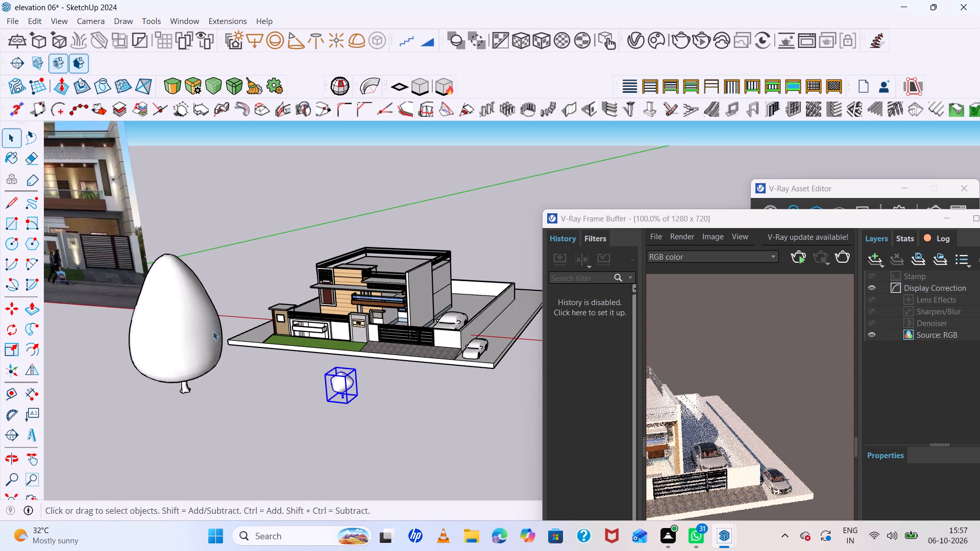
Scale the egg-shaped Tilia tree beside the plot down sharply in height, width and depth.
left_click(181, 309)
key("s")
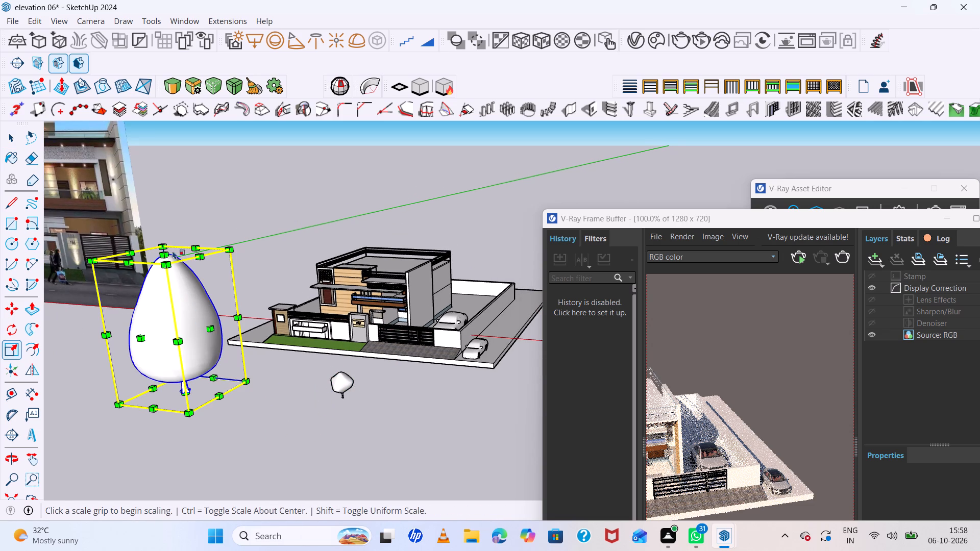
left_click_drag(165, 254, 185, 366)
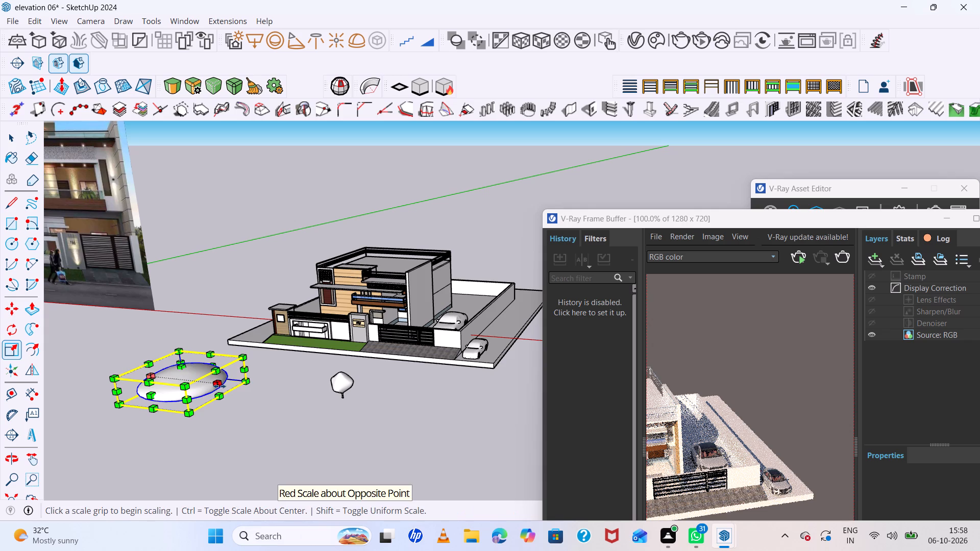
left_click(220, 385)
left_click_drag(220, 385, 185, 378)
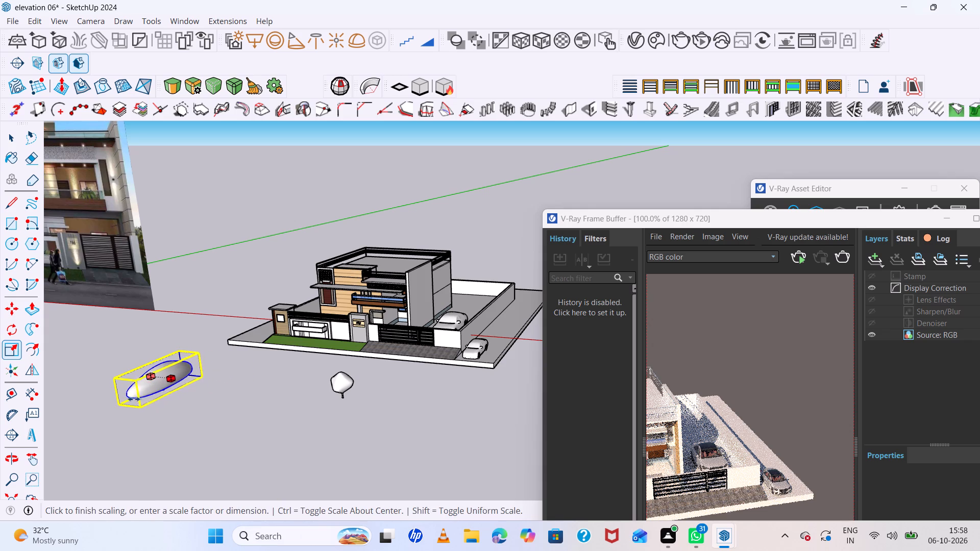
left_click(167, 395)
left_click(134, 399)
left_click_drag(134, 399, 146, 389)
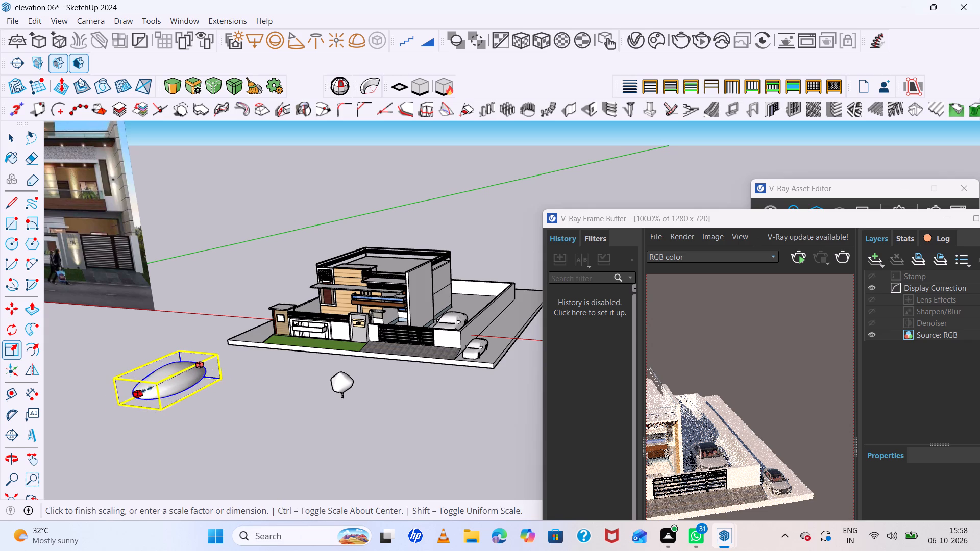
left_click_drag(146, 389, 160, 385)
left_click(160, 385)
Enlarge the flattened Tilia tree and stretch it vertically back into a tall, upright egg shape.
left_click(175, 356)
left_click_drag(175, 356, 175, 342)
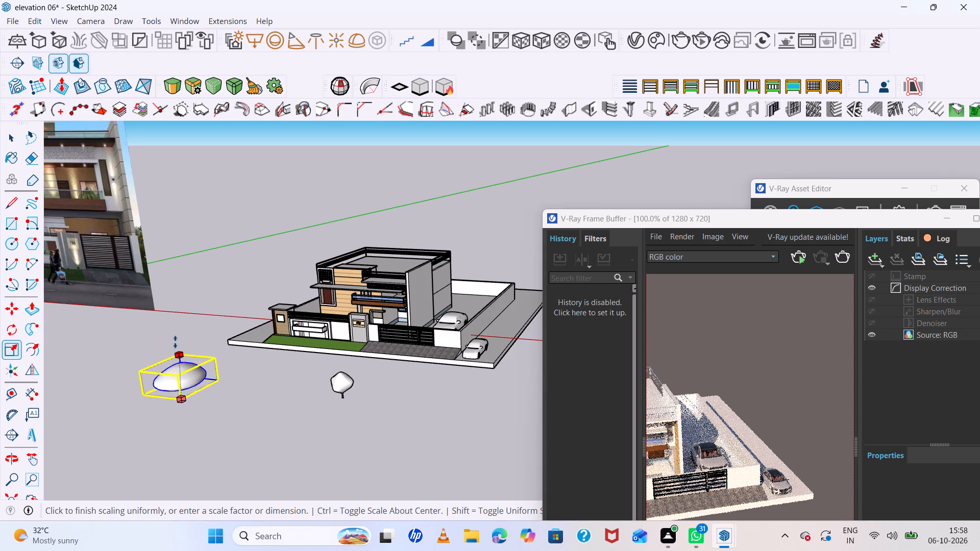
left_click_drag(175, 342, 177, 327)
middle_click_drag(192, 364, 187, 331)
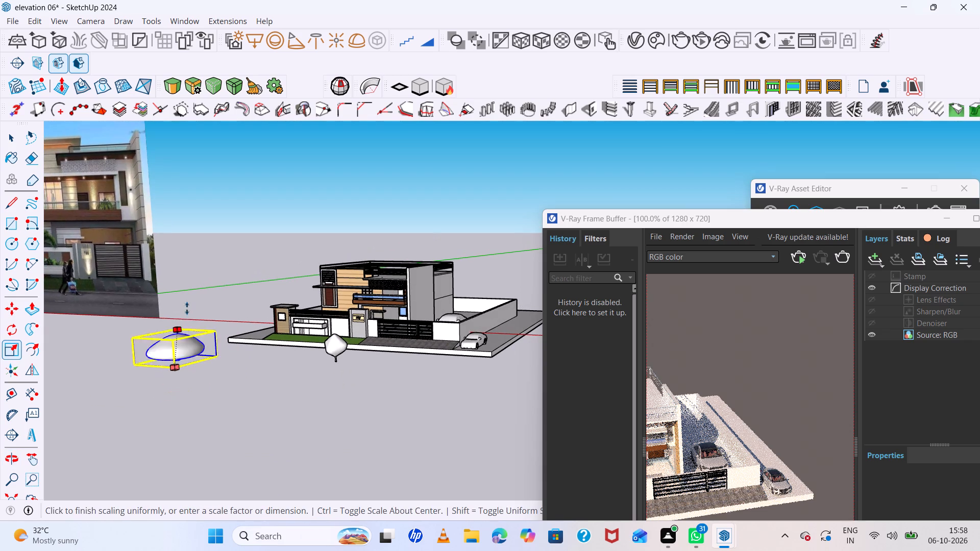
left_click(186, 275)
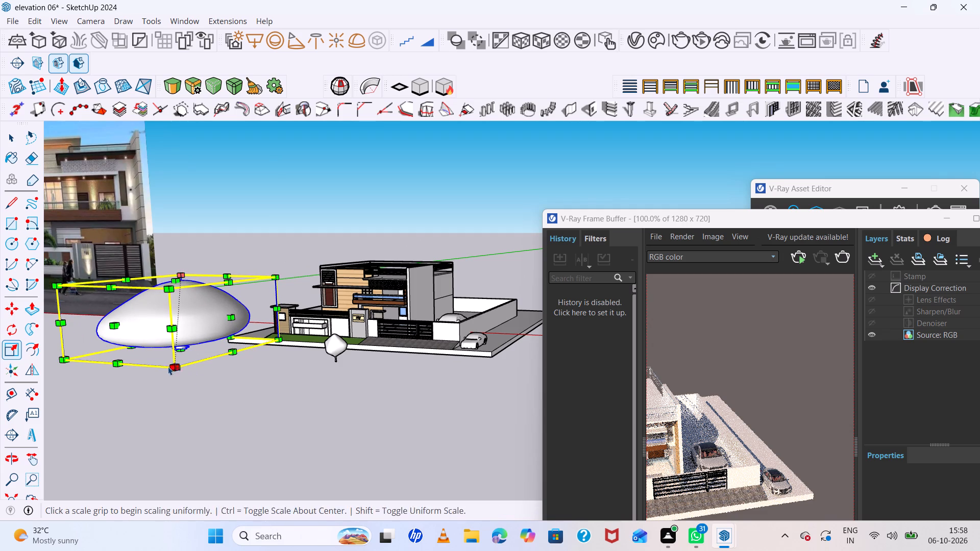
left_click(118, 361)
left_click_drag(118, 361, 147, 470)
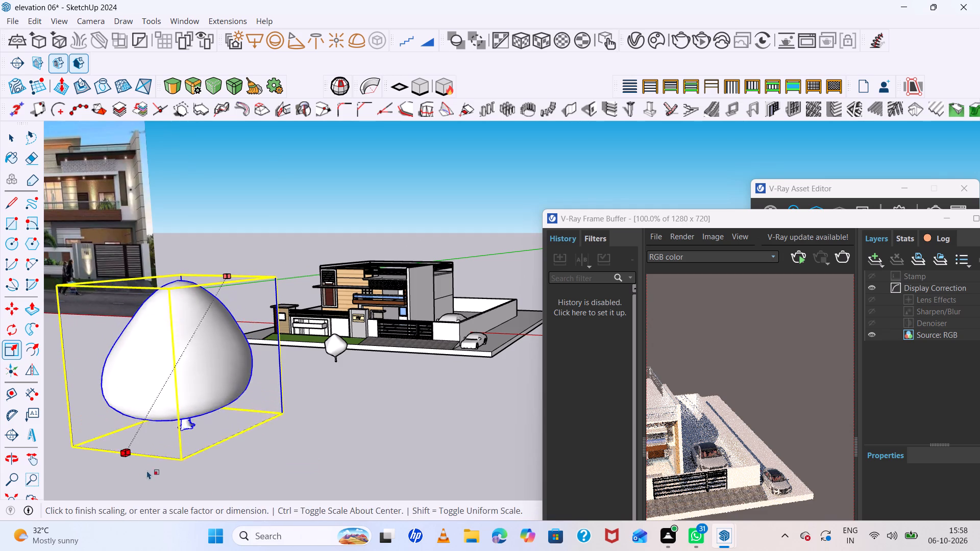
left_click_drag(147, 470, 200, 468)
left_click(200, 468)
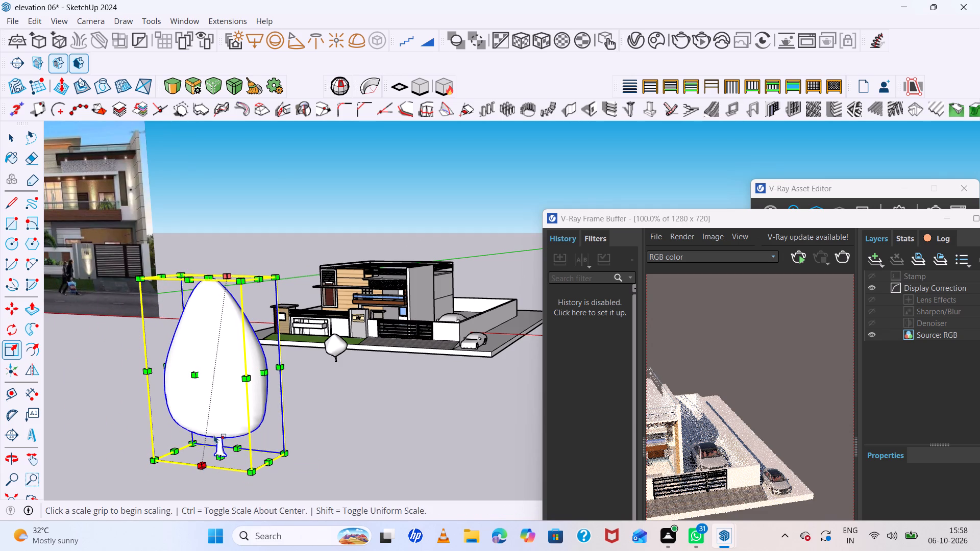
Narrow the Tilia tree and lower its height to a compact egg shape.
left_click_drag(208, 277, 200, 339)
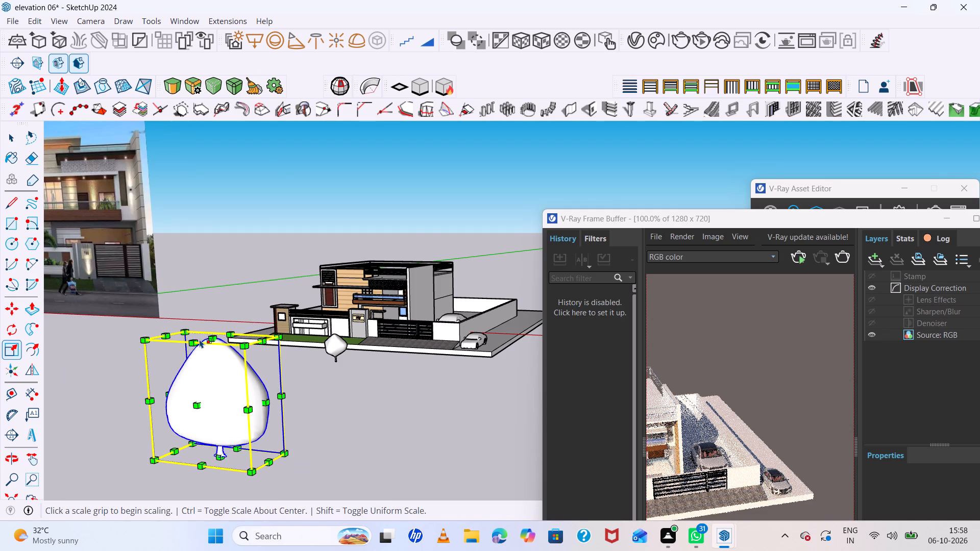
left_click(268, 400)
left_click_drag(268, 401, 219, 405)
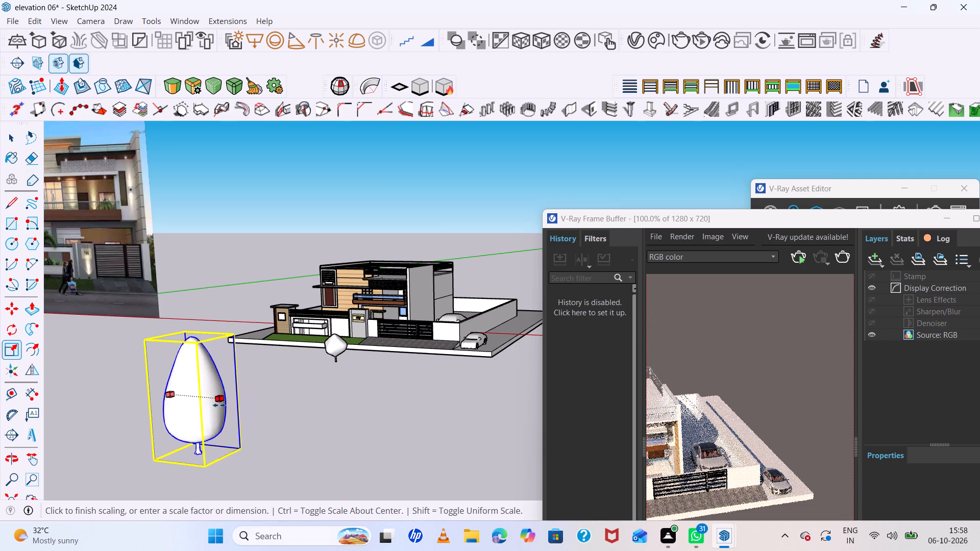
left_click_drag(219, 405, 217, 406)
left_click(209, 366)
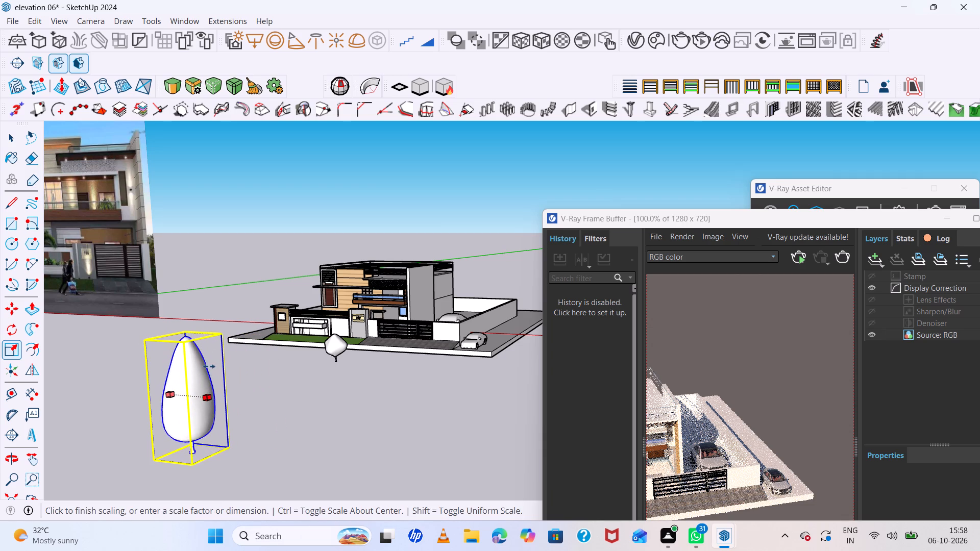
double_click(185, 336)
left_click_drag(185, 336, 188, 394)
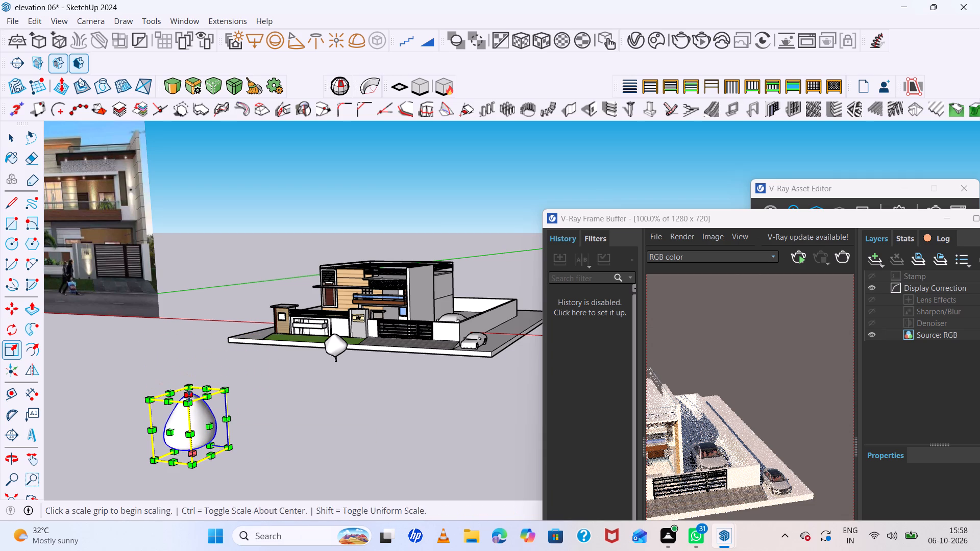
Reduce the Tilia tree's width, height and depth further to a small tree similar in size to the Tabebuia.
double_click(215, 428)
double_click(211, 424)
left_click_drag(211, 424, 189, 426)
left_click_drag(179, 390, 179, 402)
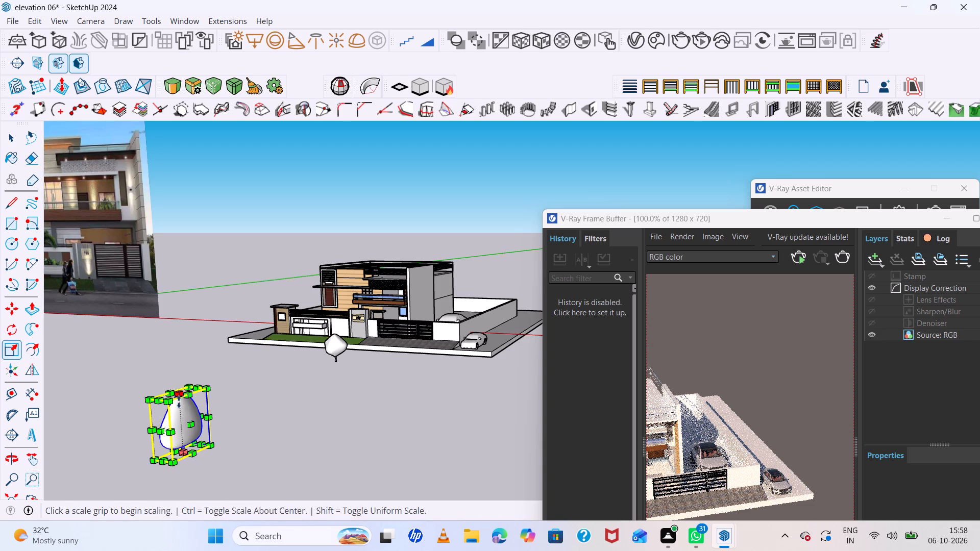
left_click_drag(179, 402, 179, 412)
left_click(165, 440)
left_click_drag(165, 440, 170, 437)
left_click_drag(170, 437, 177, 433)
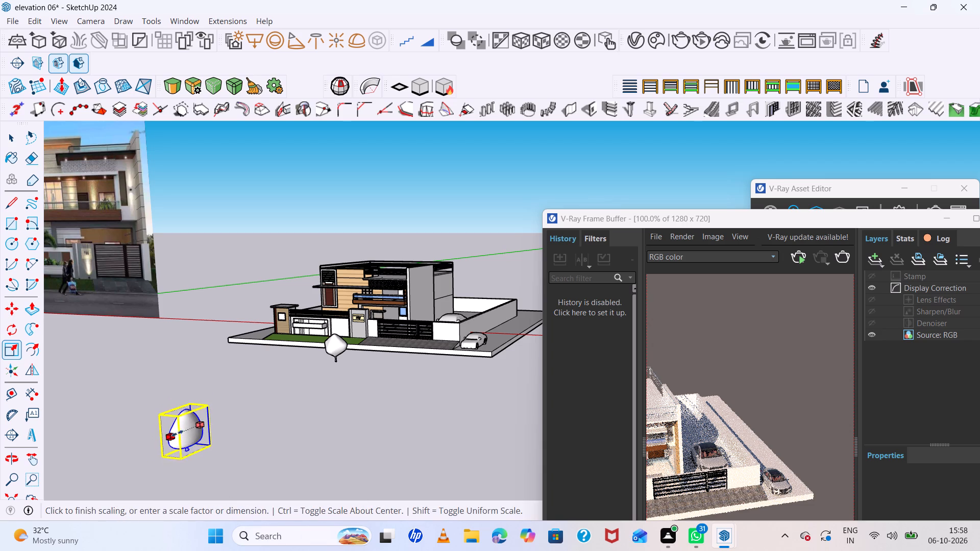
left_click_drag(177, 433, 179, 432)
key("space")
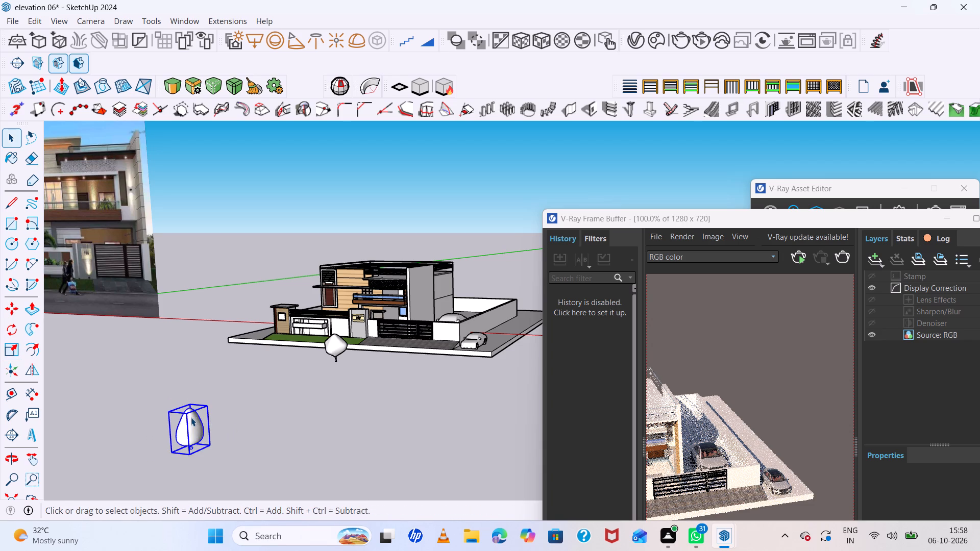
Copy the small Tilia tree from the open ground into the front yard, behind the boundary wall next to the wood-clad gate pillar.
key("m")
left_click(190, 453)
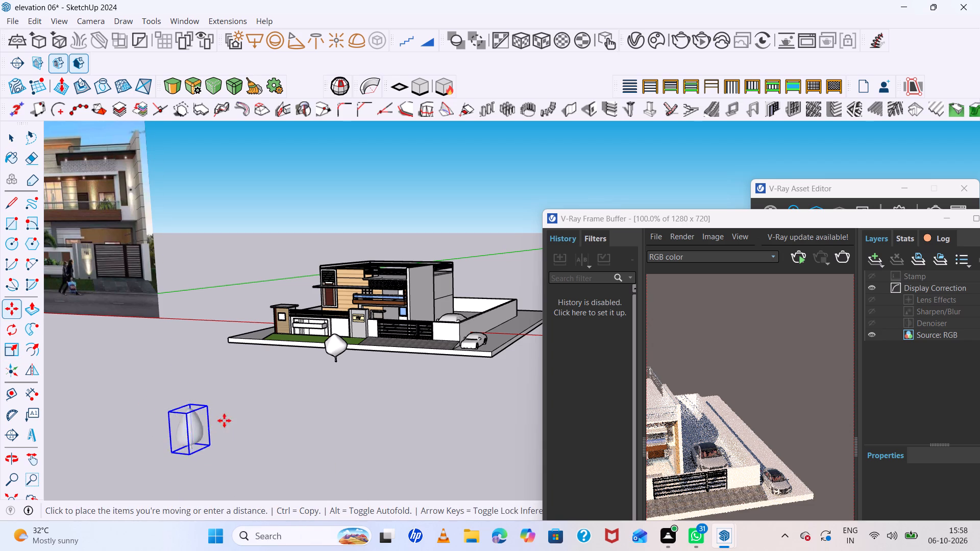
scroll(295, 297, "up", 7)
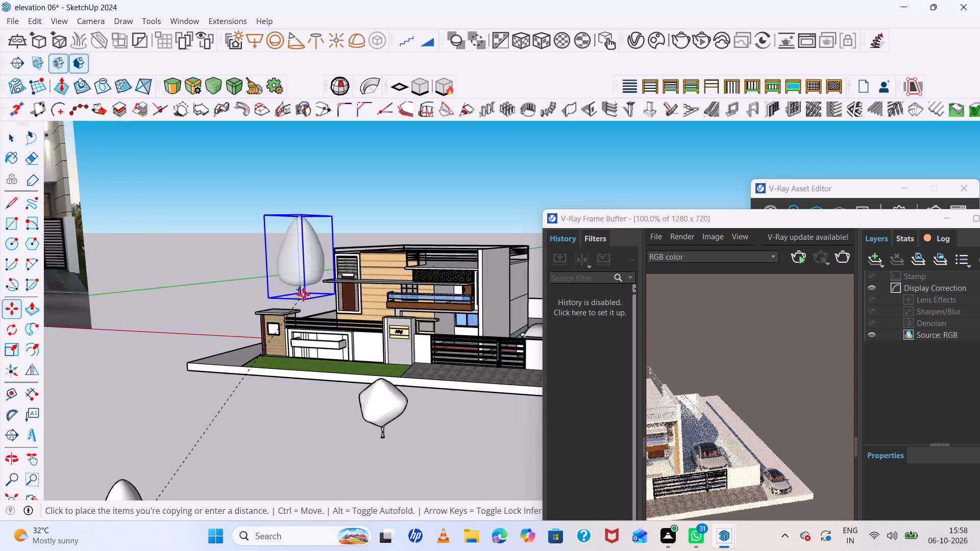
scroll(303, 294, "up", 3)
middle_click_drag(311, 306, 366, 416)
scroll(339, 356, "down", 4)
scroll(322, 353, "up", 2)
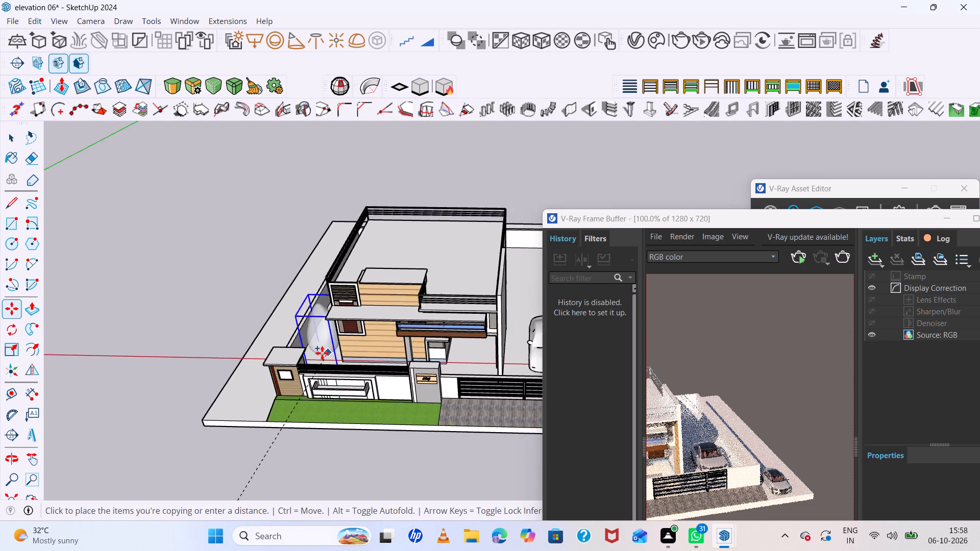
scroll(322, 353, "up", 14)
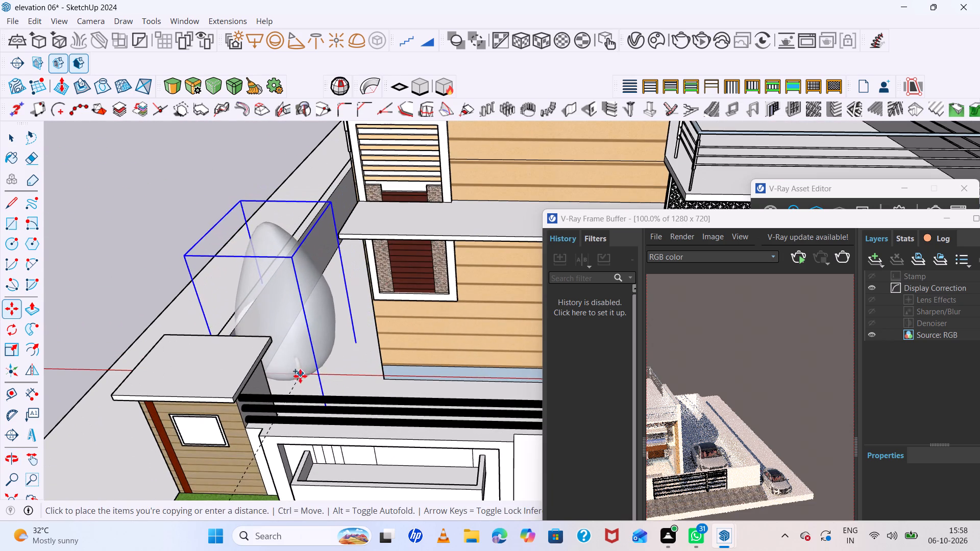
double_click(320, 389)
Copy the front-yard Tilia tree to the grey slab strip outside the compound's side wall.
scroll(295, 315, "down", 6)
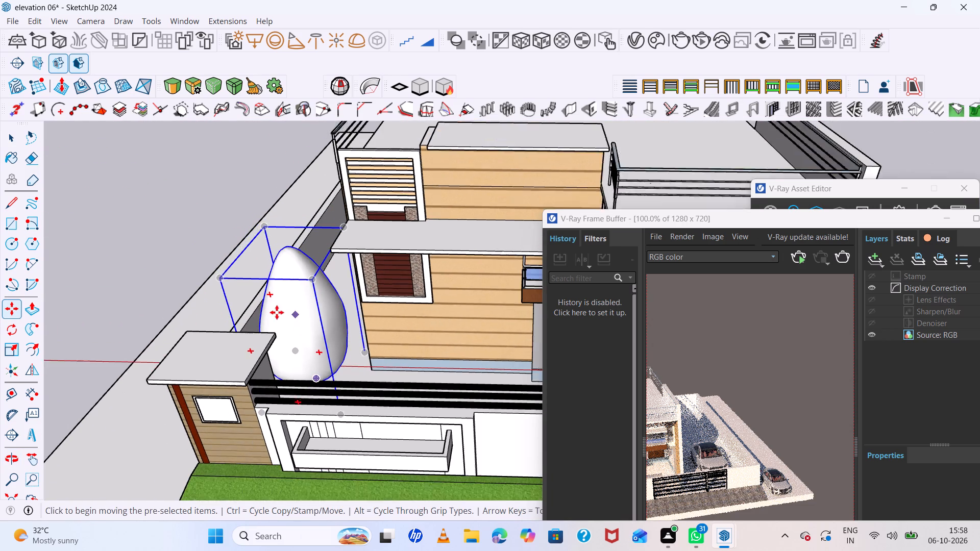
left_click(323, 362)
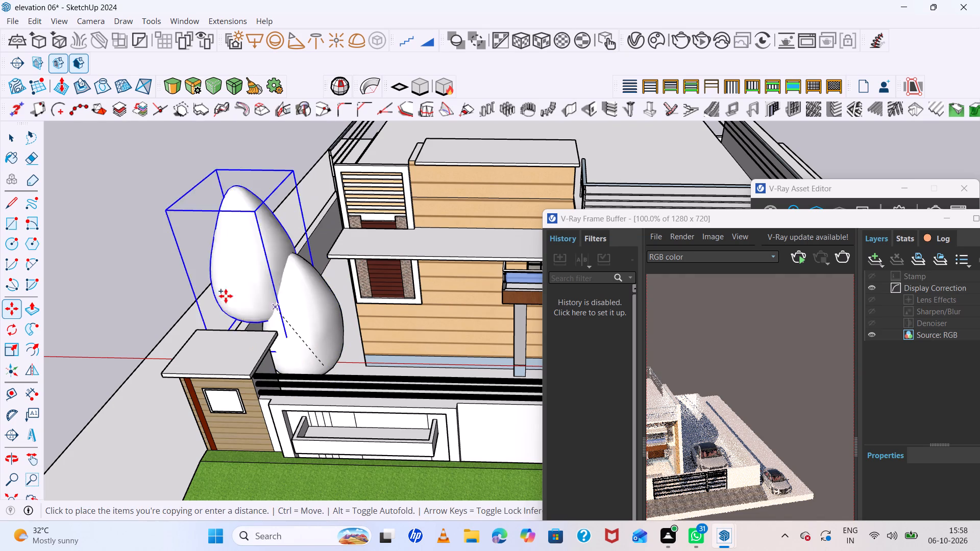
scroll(167, 369, "down", 2)
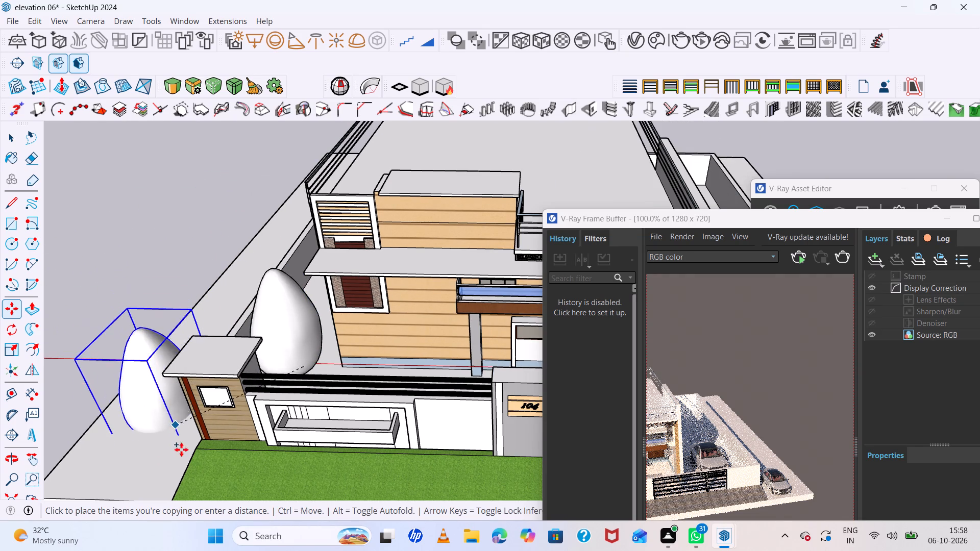
scroll(186, 447, "up", 5)
scroll(163, 316, "down", 4)
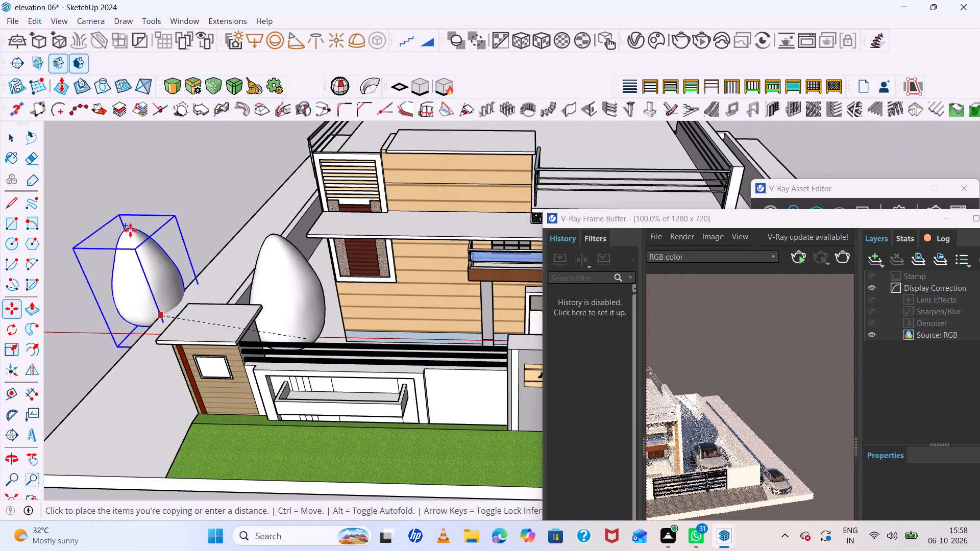
left_click(117, 389)
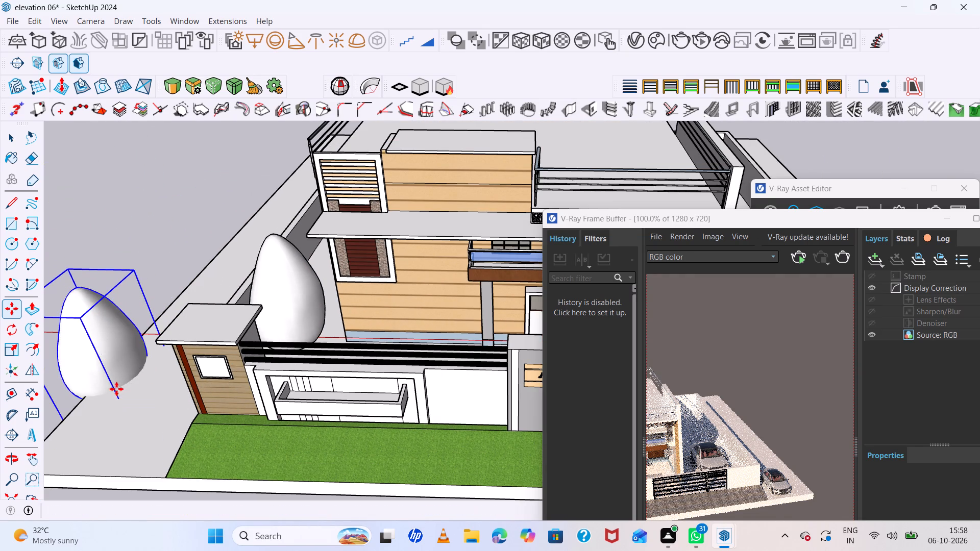
Shift the outer Tilia copy inward onto the slab strip, near the plot's front corner.
scroll(190, 333, "down", 6)
scroll(233, 275, "down", 5)
scroll(219, 339, "down", 7)
middle_click_drag(150, 384, 176, 388)
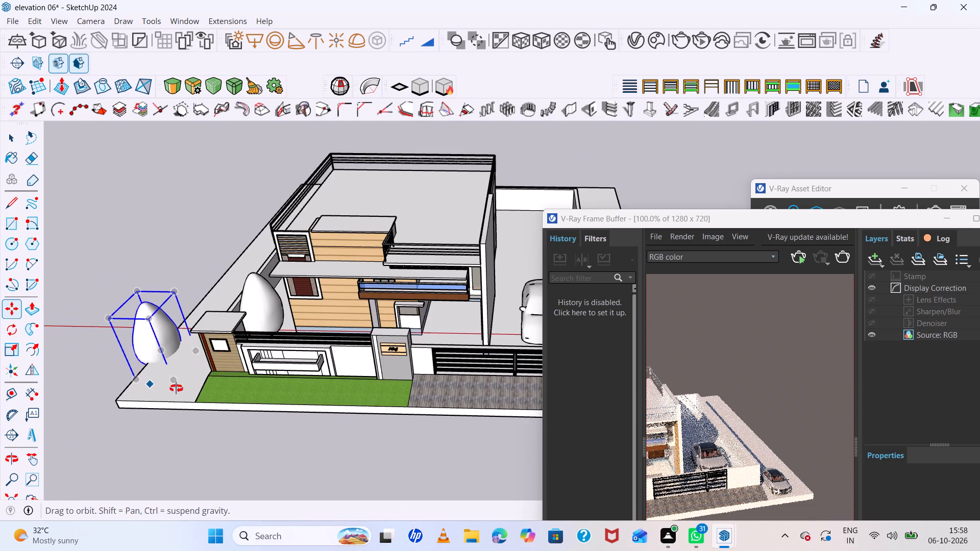
middle_click_drag(176, 388, 332, 349)
scroll(340, 321, "down", 7)
scroll(304, 271, "down", 2)
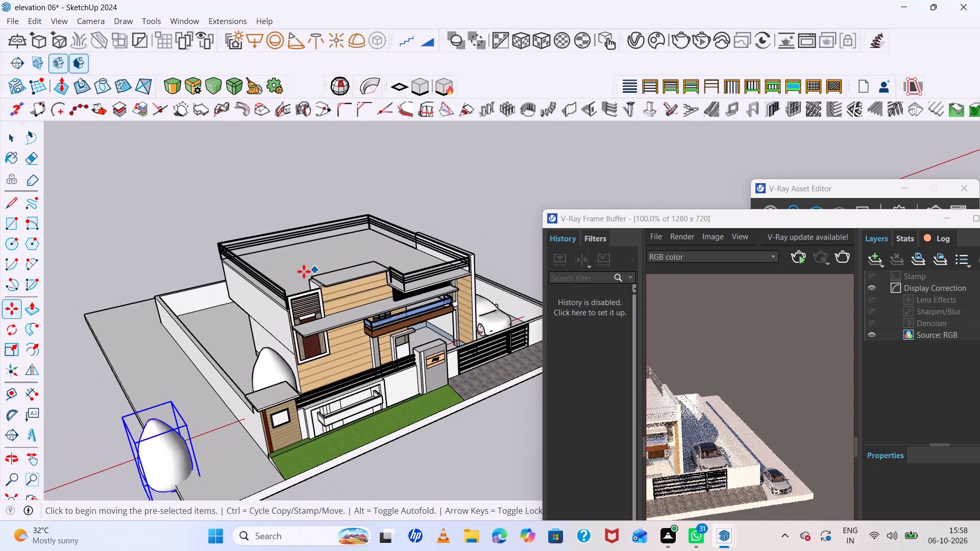
scroll(304, 271, "down", 4)
left_click(216, 421)
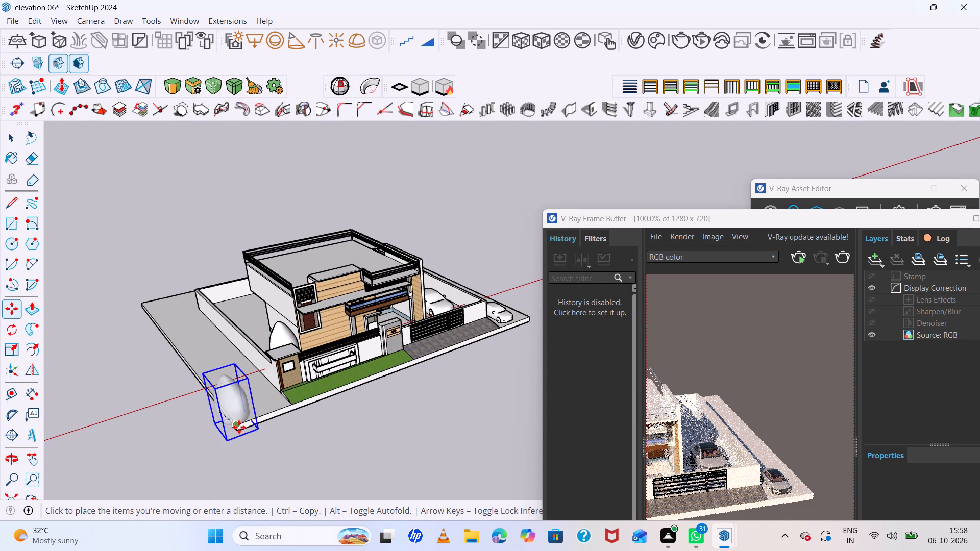
left_click(238, 399)
scroll(235, 412, "up", 5)
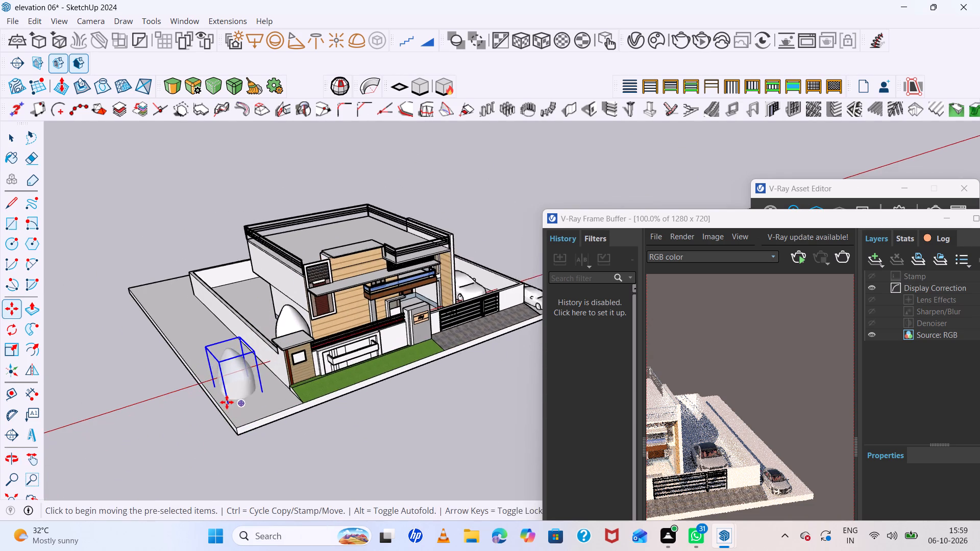
triple_click(226, 402)
double_click(215, 358)
left_click(215, 355)
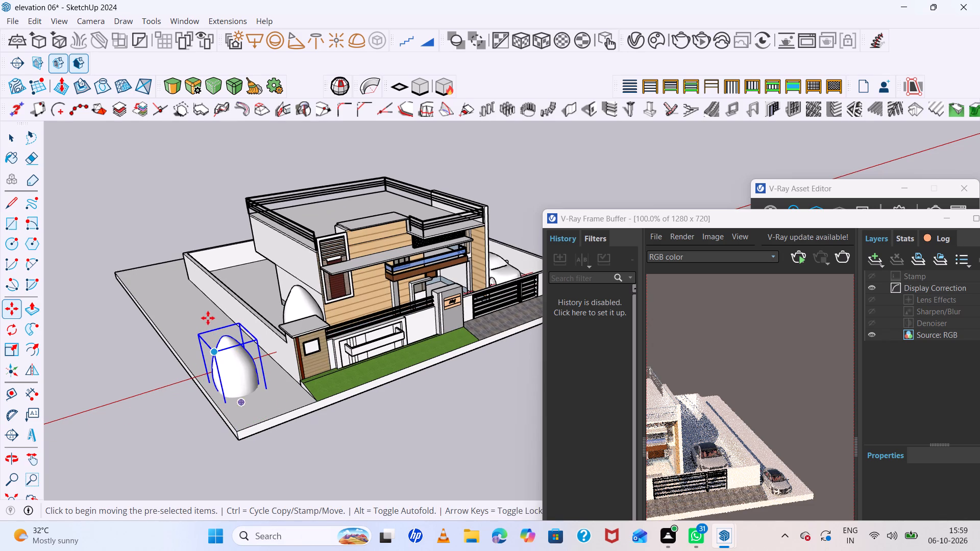
Move the outer Tilia tree off the slab and back onto the strip at the plot's front corner.
key("space")
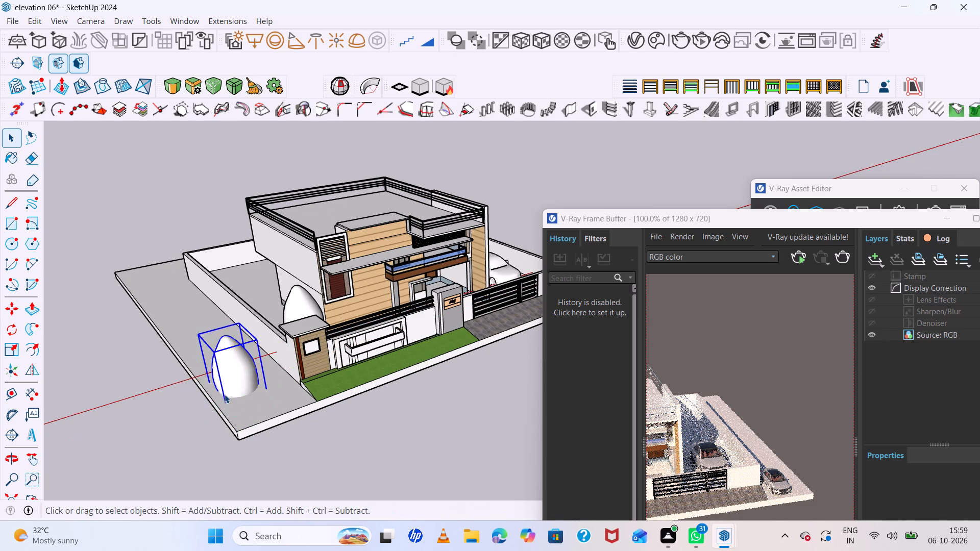
double_click(225, 394)
double_click(301, 454)
left_click(230, 368)
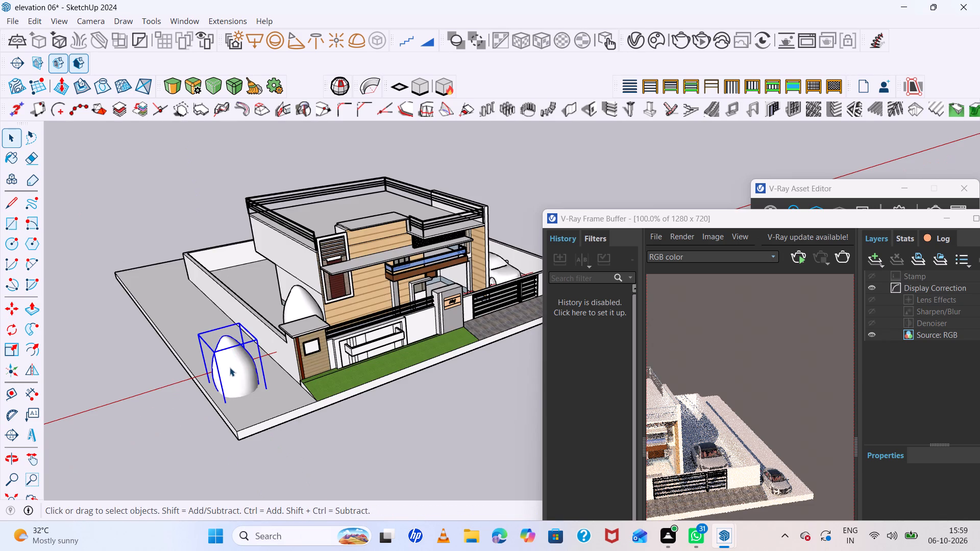
key("m")
double_click(230, 380)
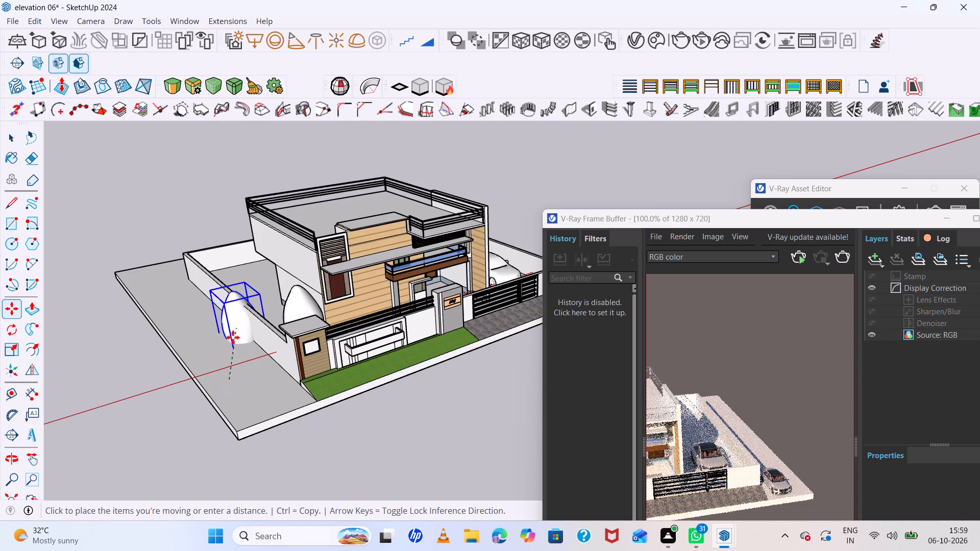
left_click(104, 411)
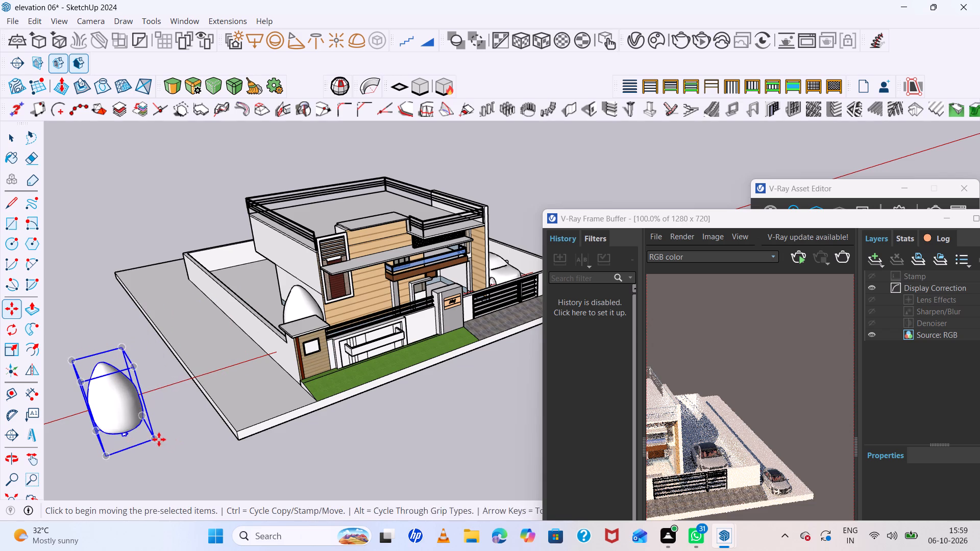
triple_click(152, 437)
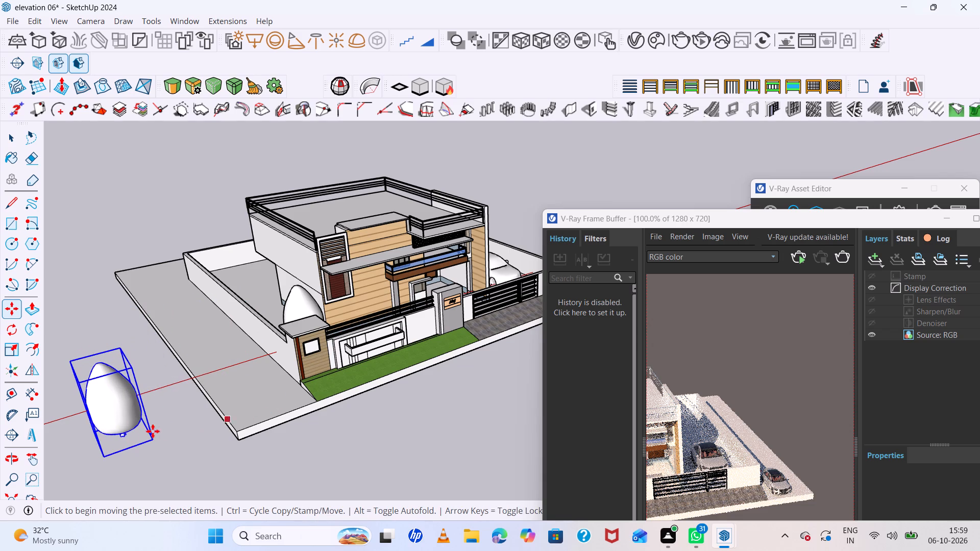
left_click(153, 437)
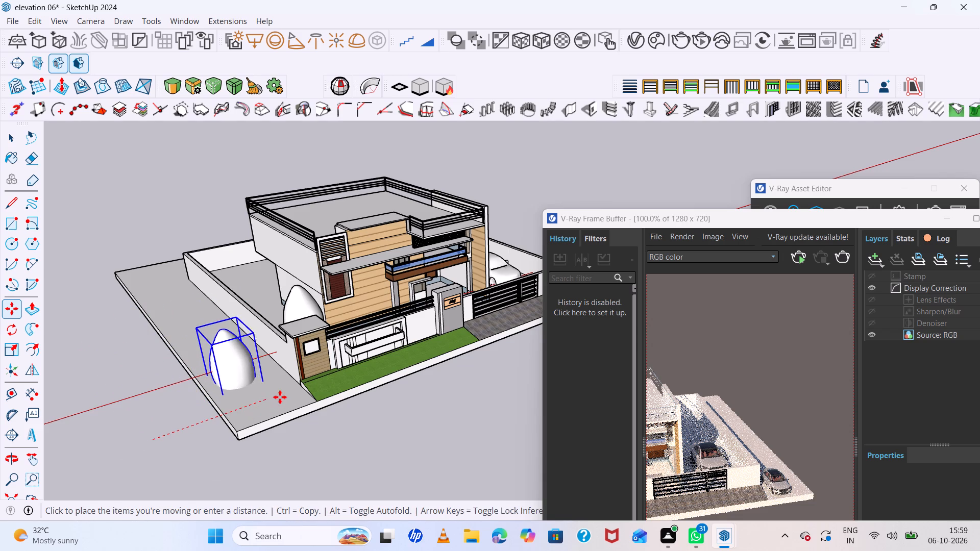
left_click(282, 408)
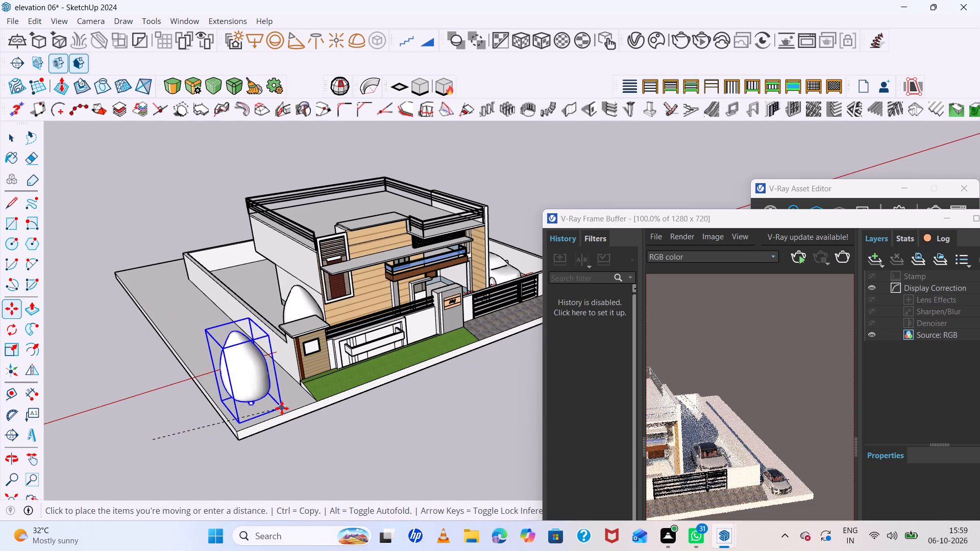
Move the outer Tilia tree beside the wood-clad pillar, with its base corner meeting the end of the lawn.
scroll(263, 417, "up", 8)
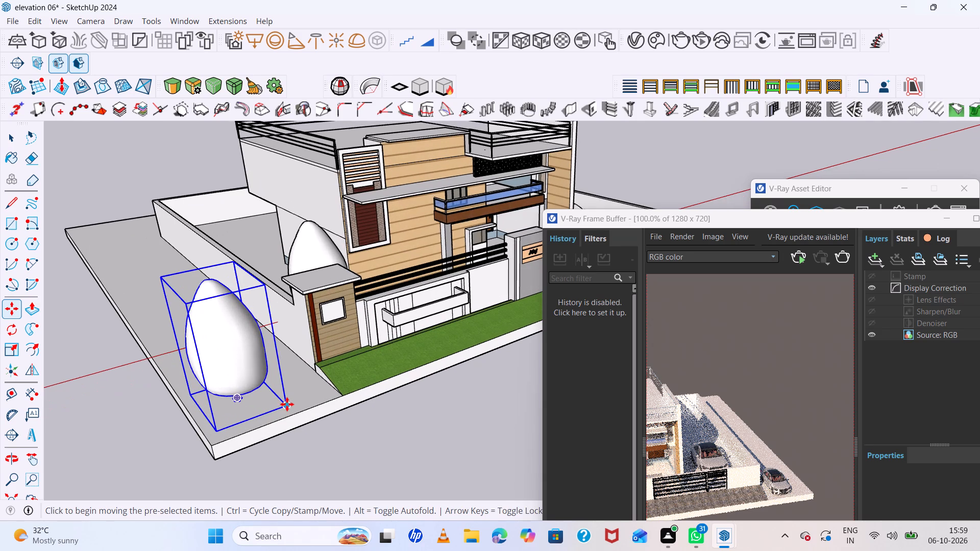
left_click(287, 404)
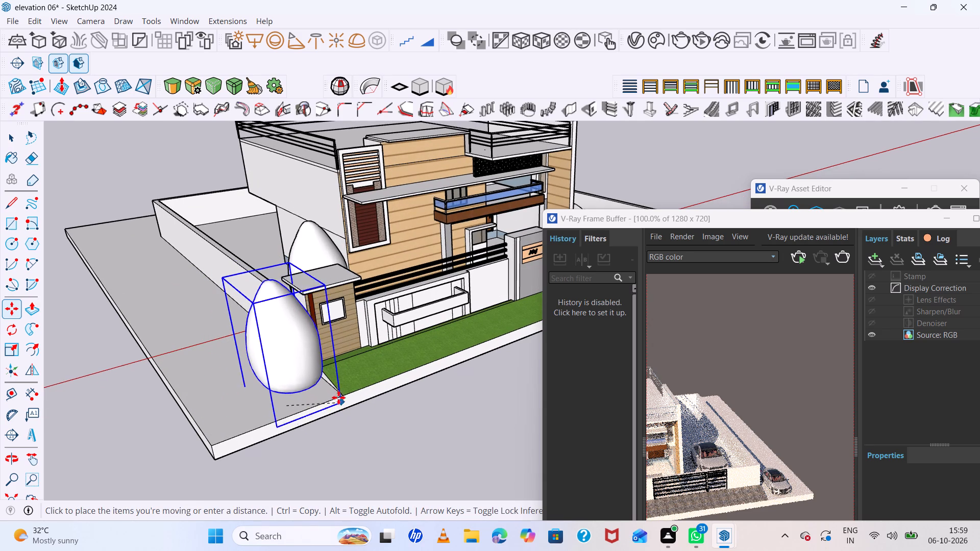
left_click(337, 395)
middle_click_drag(335, 396, 215, 398)
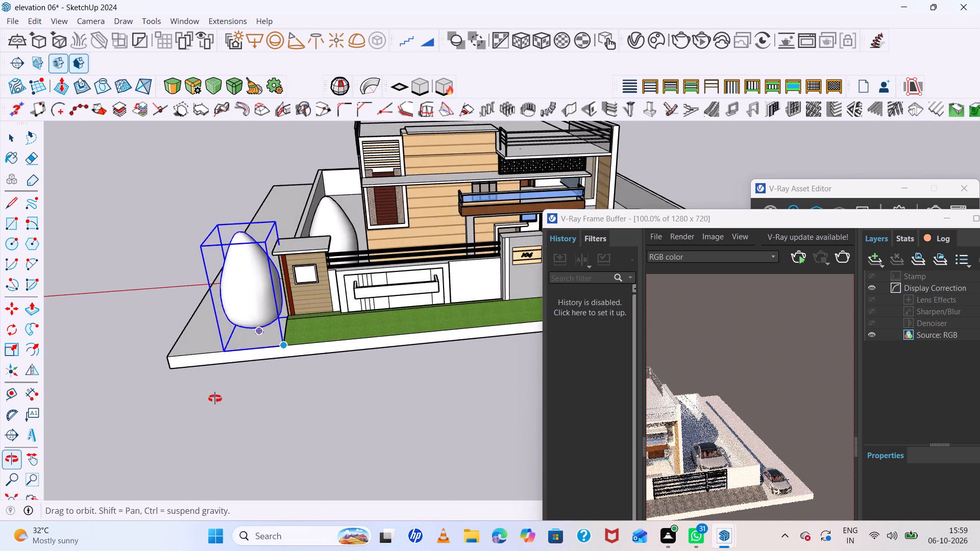
middle_click_drag(215, 398, 221, 391)
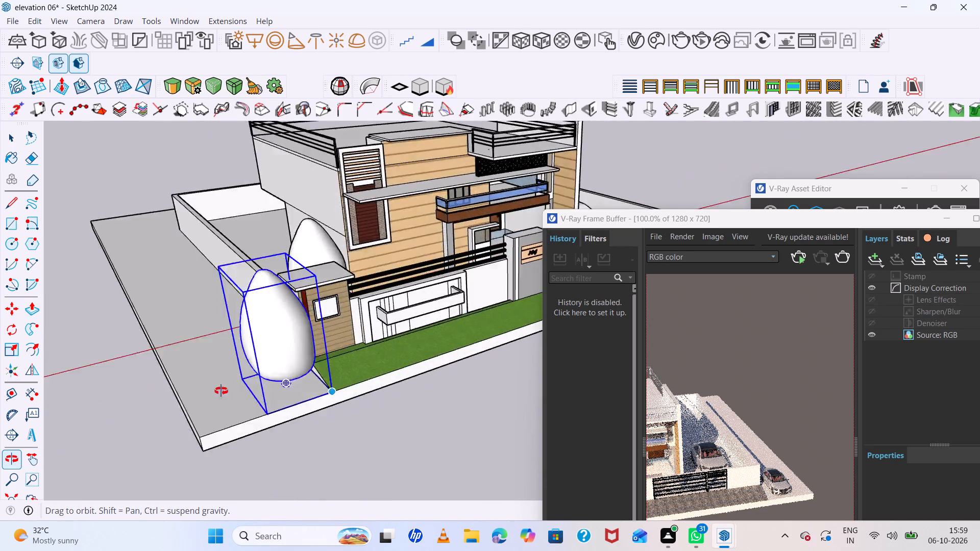
middle_click_drag(221, 391, 161, 383)
scroll(358, 203, "up", 5)
key("space")
Examine the placement of the two Tilia trees around the house from the side, above and front.
scroll(205, 307, "down", 5)
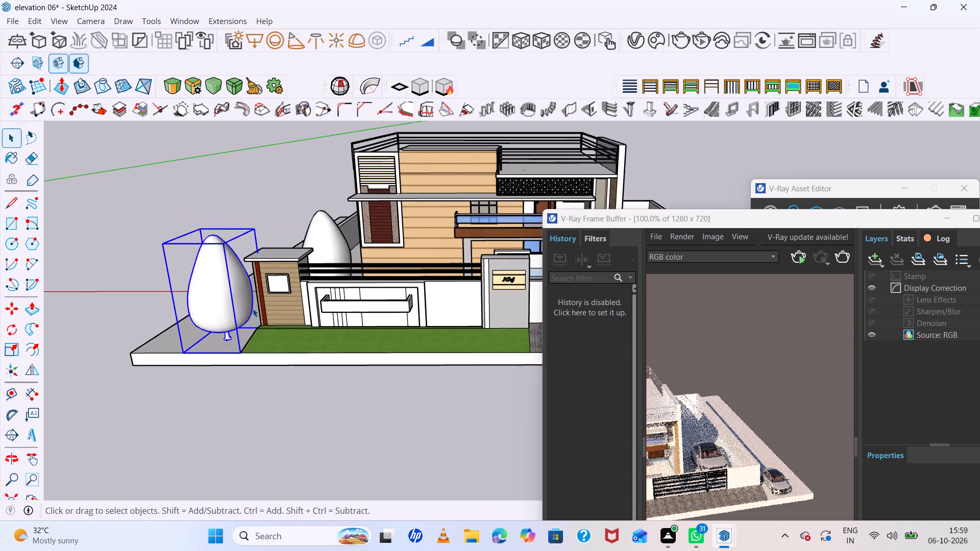
scroll(253, 308, "down", 8)
middle_click_drag(275, 335, 537, 360)
scroll(317, 353, "up", 7)
scroll(168, 290, "down", 7)
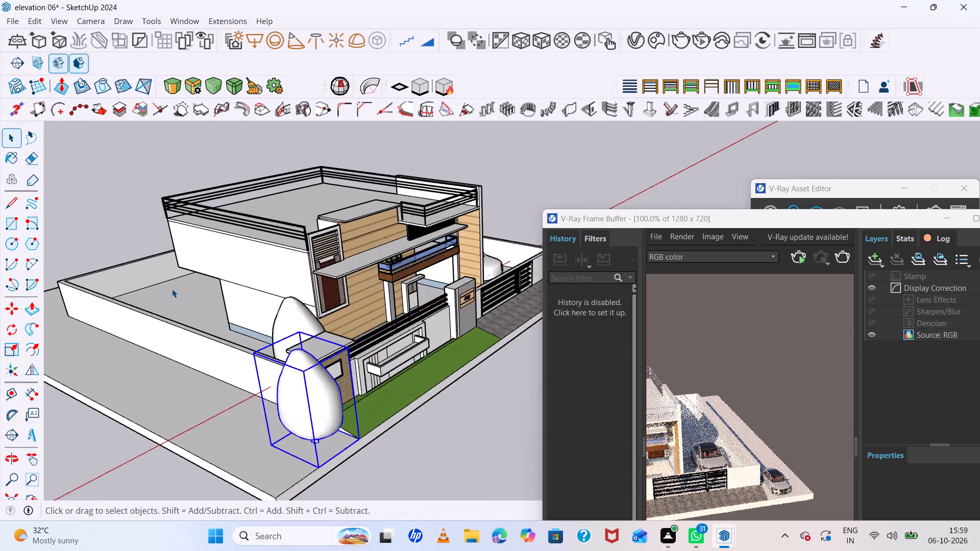
middle_click_drag(186, 294, 415, 308)
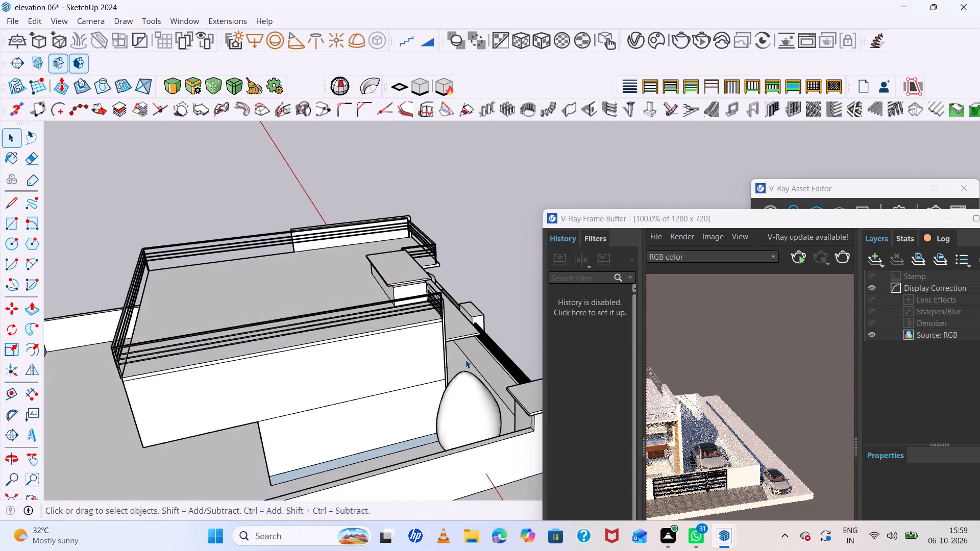
scroll(481, 378, "up", 7)
scroll(387, 274, "down", 8)
middle_click_drag(426, 348, 461, 398)
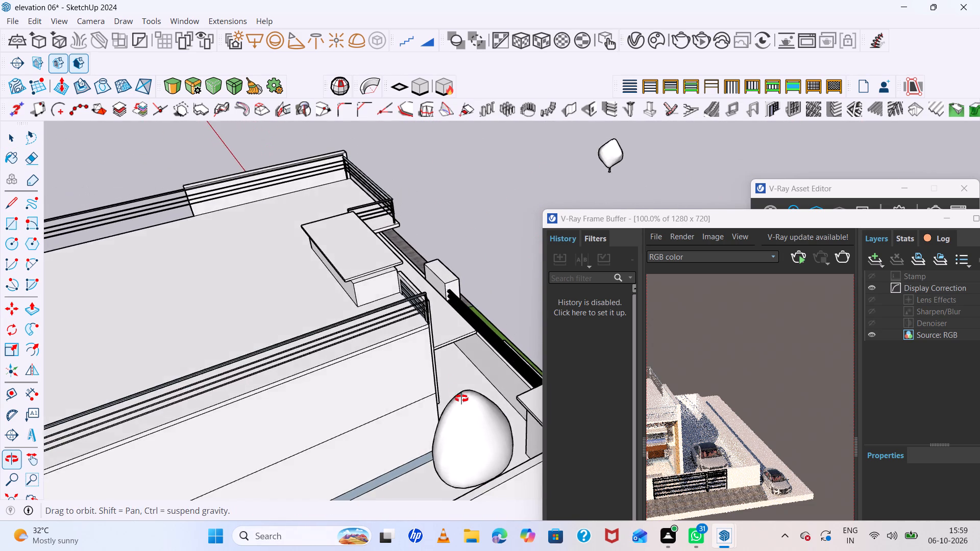
middle_click_drag(461, 398, 101, 330)
scroll(290, 281, "down", 11)
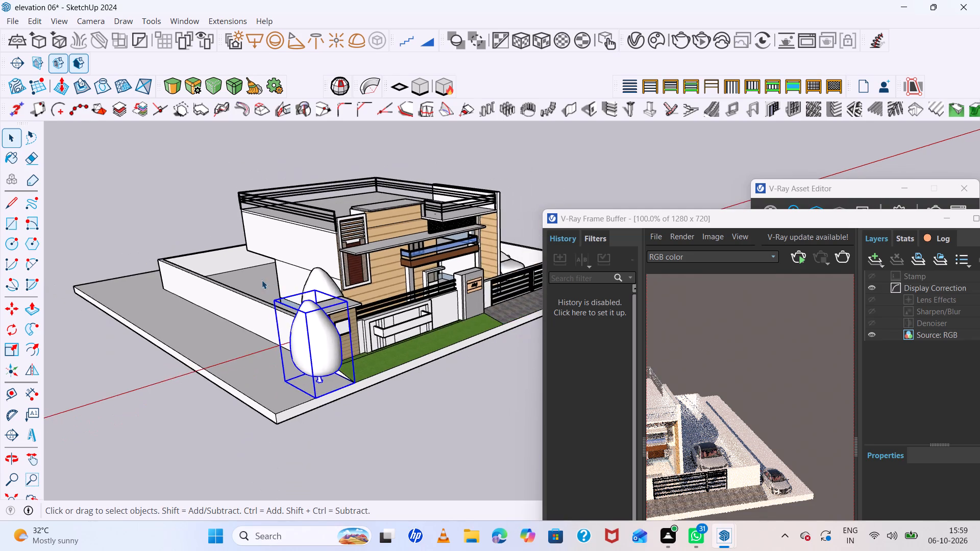
scroll(262, 280, "down", 4)
middle_click_drag(386, 304, 182, 265)
scroll(256, 248, "up", 7)
scroll(255, 261, "down", 8)
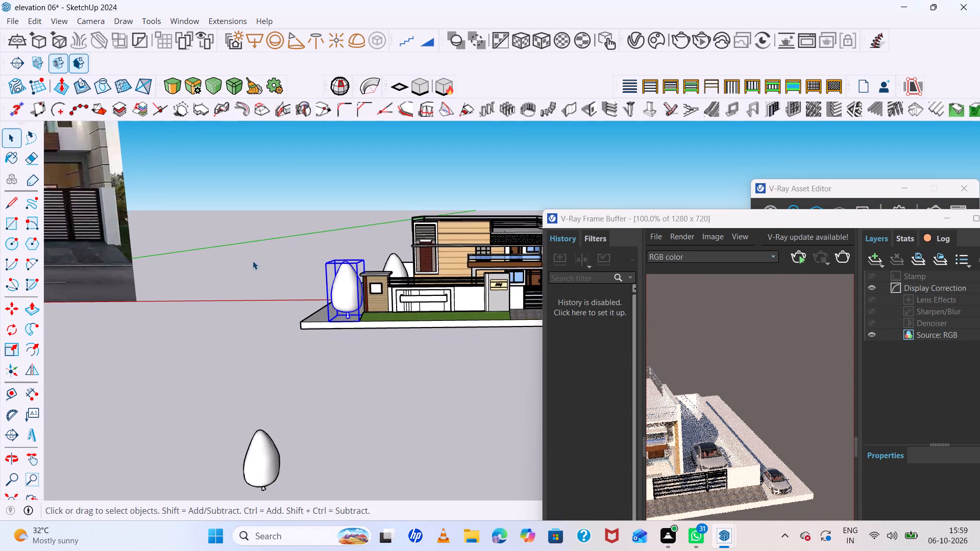
scroll(243, 254, "down", 13)
Move the small tree from in front of the plot onto the side strip's outer edge, beside the parked car.
scroll(348, 278, "up", 12)
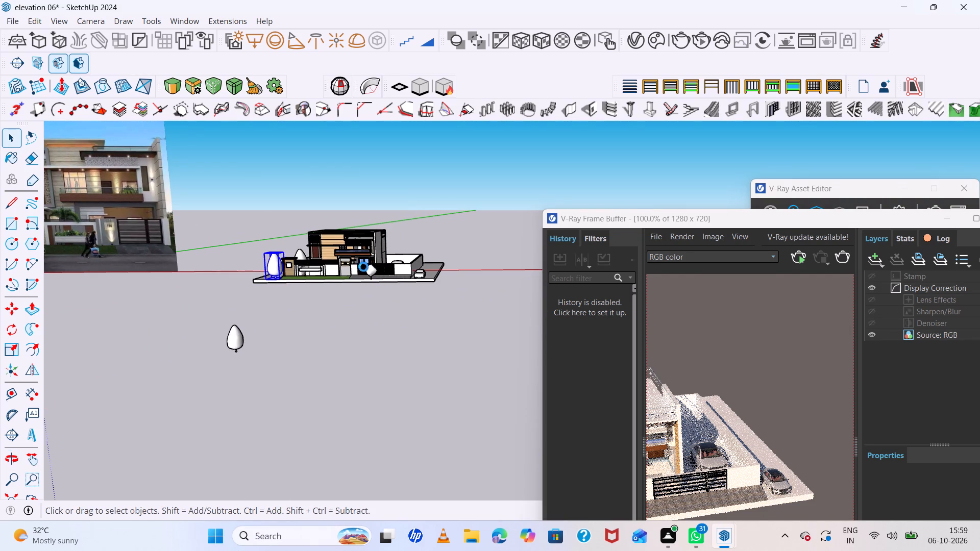
scroll(363, 267, "up", 12)
middle_click_drag(383, 304, 379, 337)
scroll(379, 313, "up", 3)
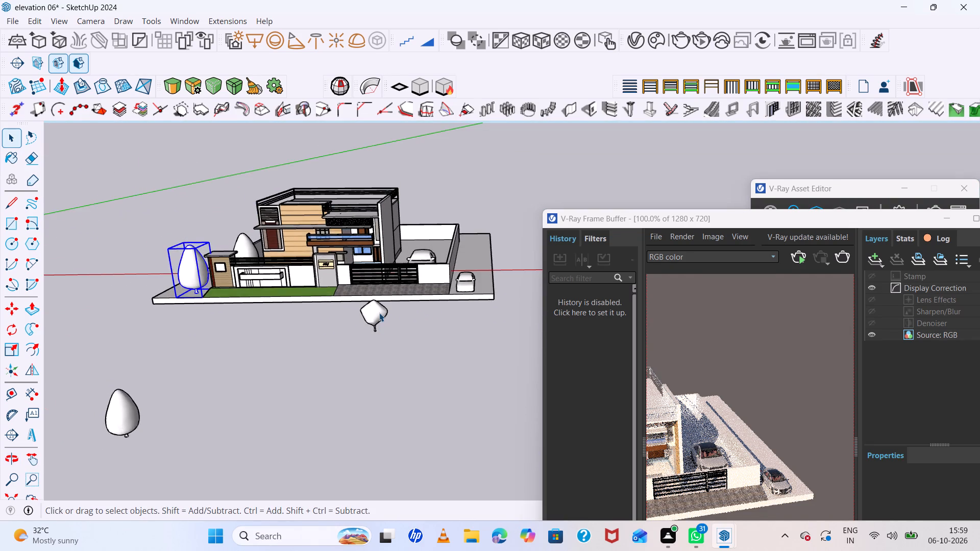
scroll(379, 313, "up", 1)
left_click(378, 312)
key("m")
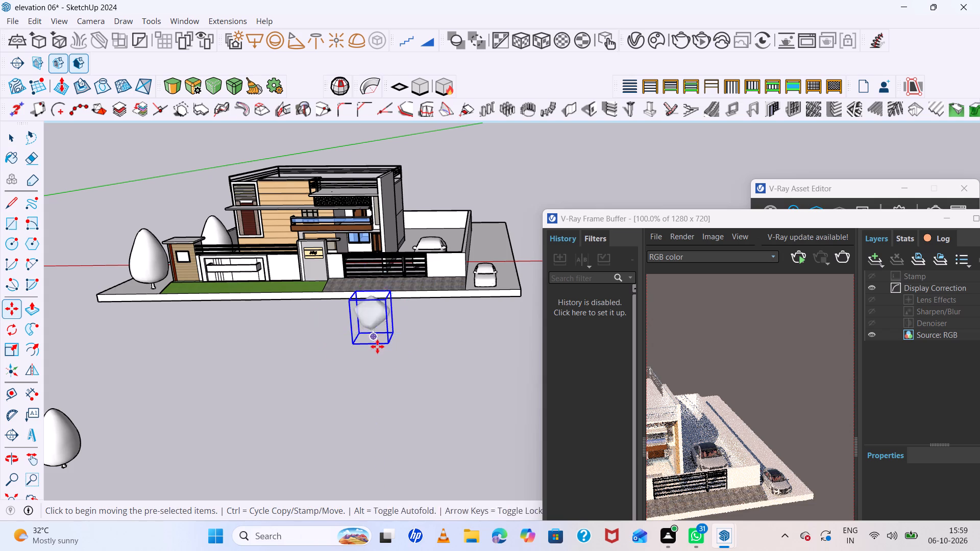
double_click(382, 345)
scroll(472, 246, "up", 6)
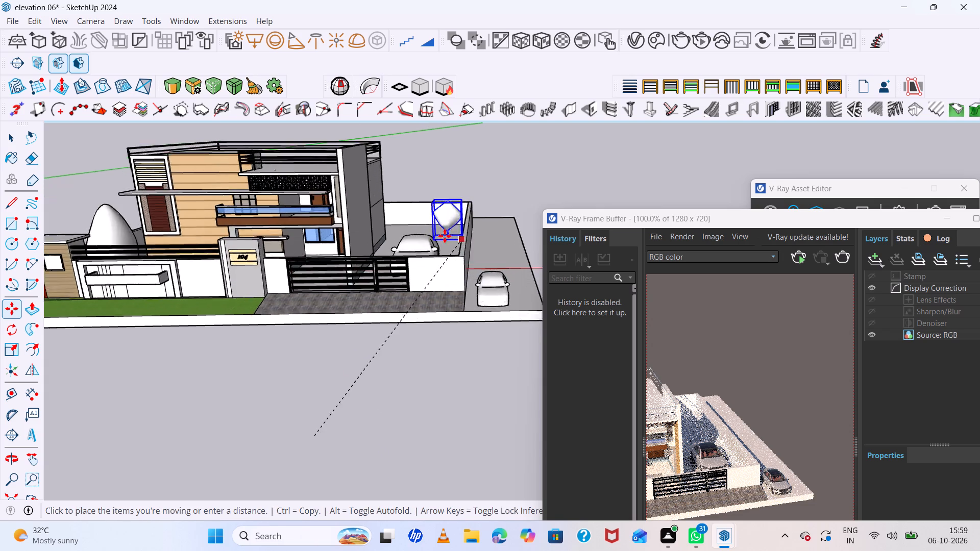
scroll(444, 236, "up", 5)
scroll(505, 289, "up", 6)
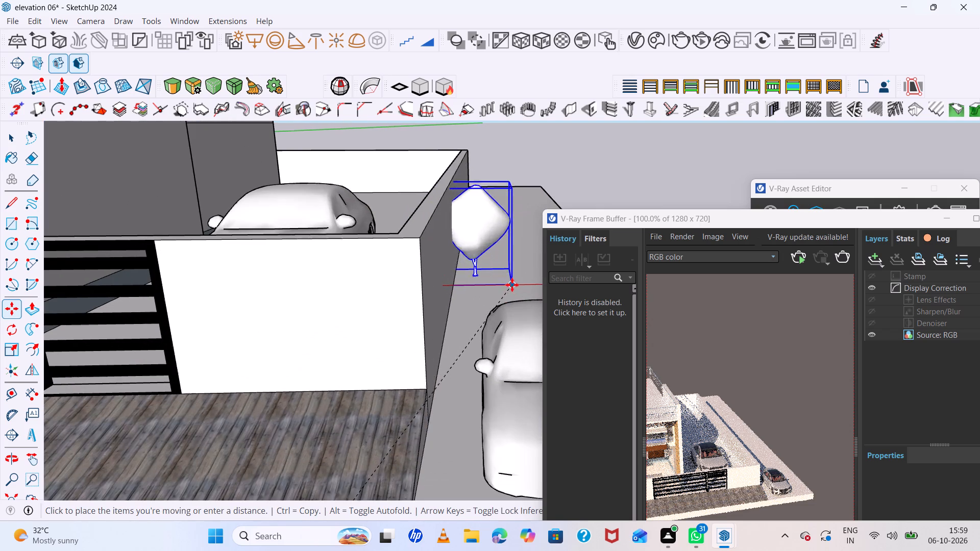
scroll(438, 249, "down", 12)
middle_click_drag(469, 249, 287, 253)
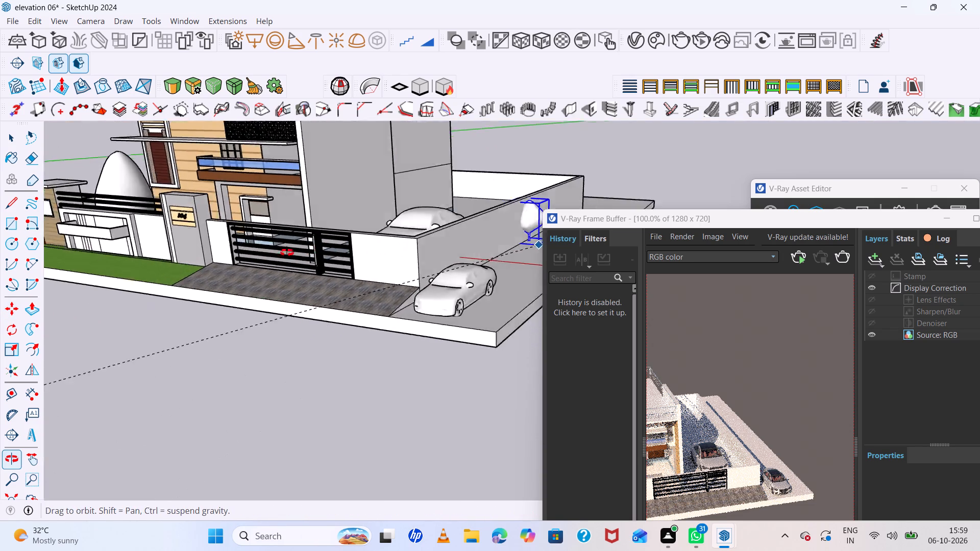
middle_click_drag(287, 253, 268, 253)
scroll(448, 233, "down", 6)
scroll(278, 197, "down", 7)
scroll(408, 265, "up", 6)
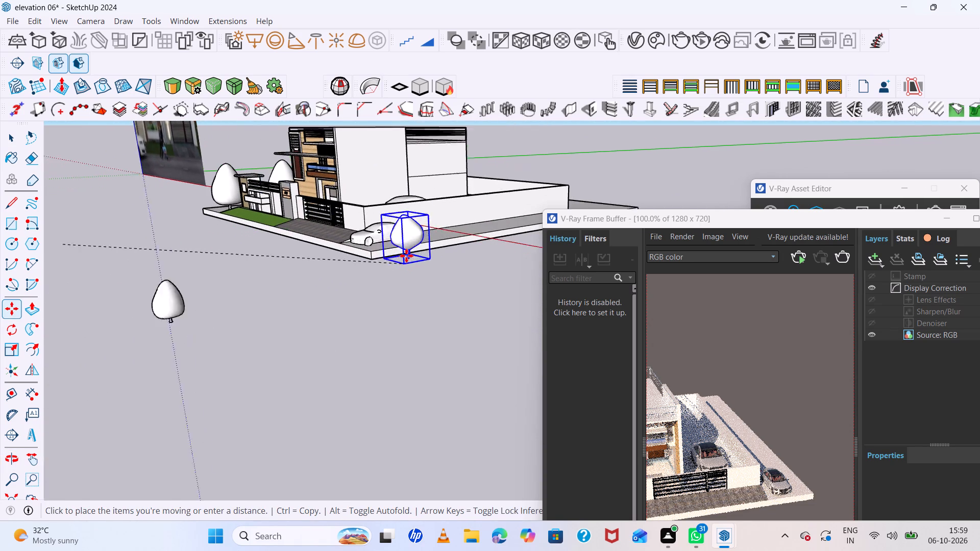
scroll(405, 249, "up", 10)
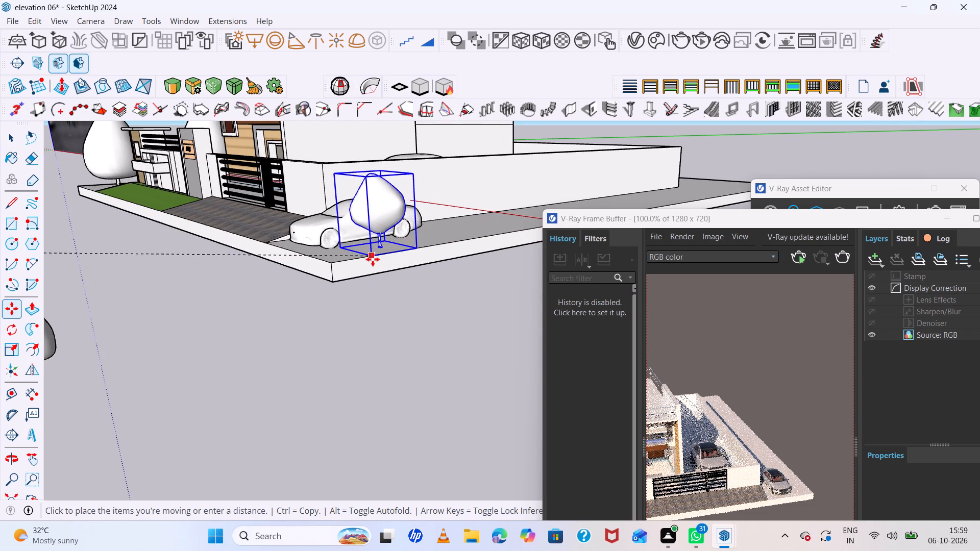
triple_click(373, 258)
scroll(355, 233, "down", 7)
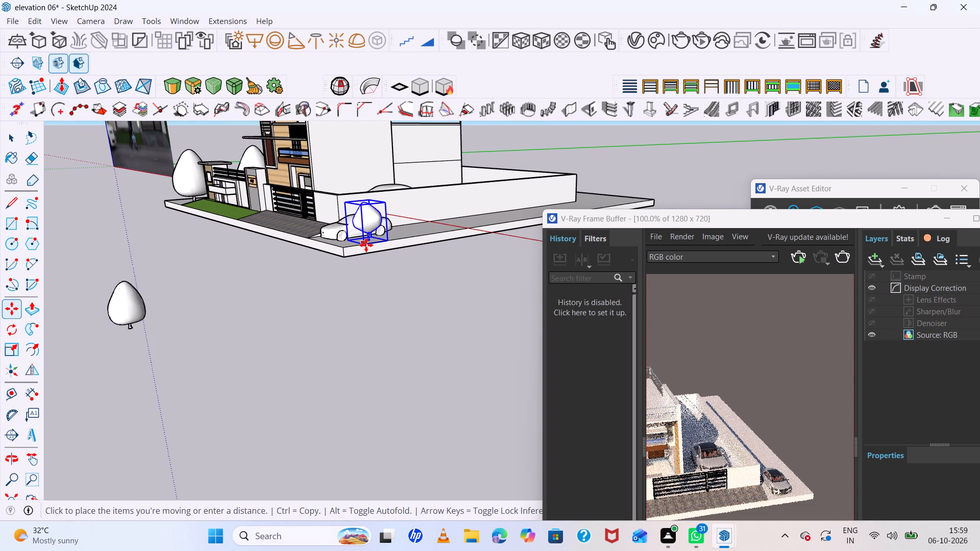
double_click(366, 244)
Copy the small tree along the green axis down the side strip to the far end of the boundary wall.
scroll(403, 256, "down", 4)
middle_click_drag(398, 260, 308, 307)
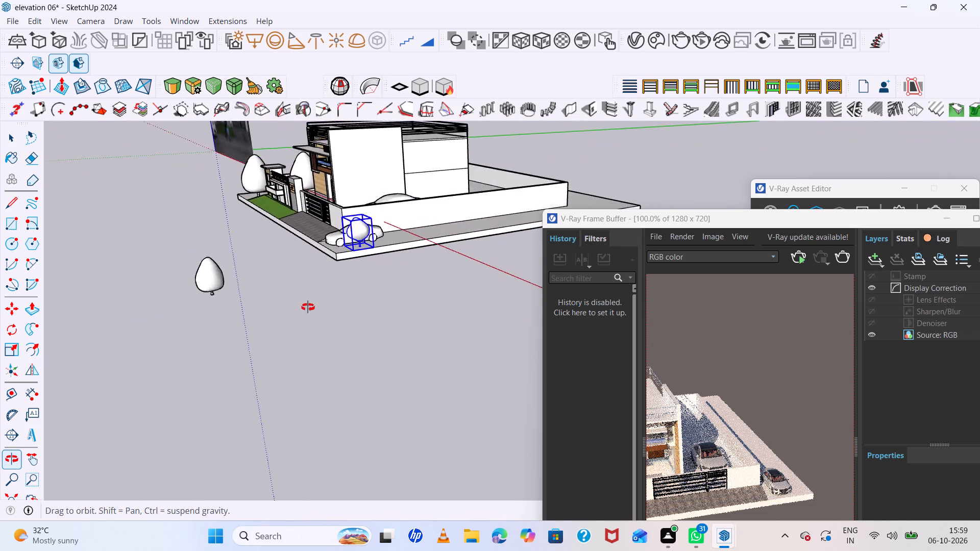
middle_click_drag(308, 307, 307, 307)
scroll(350, 249, "up", 18)
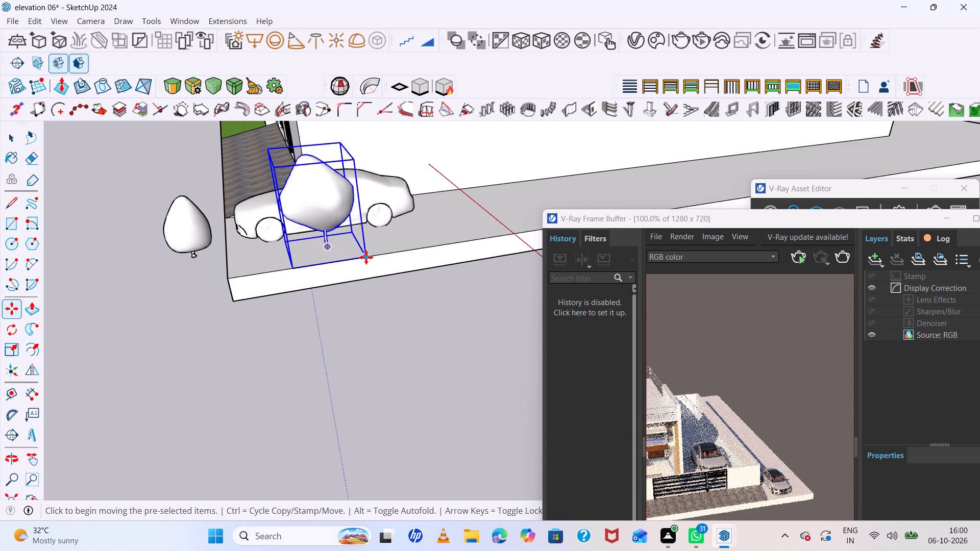
double_click(365, 257)
scroll(435, 253, "down", 6)
scroll(349, 237, "down", 8)
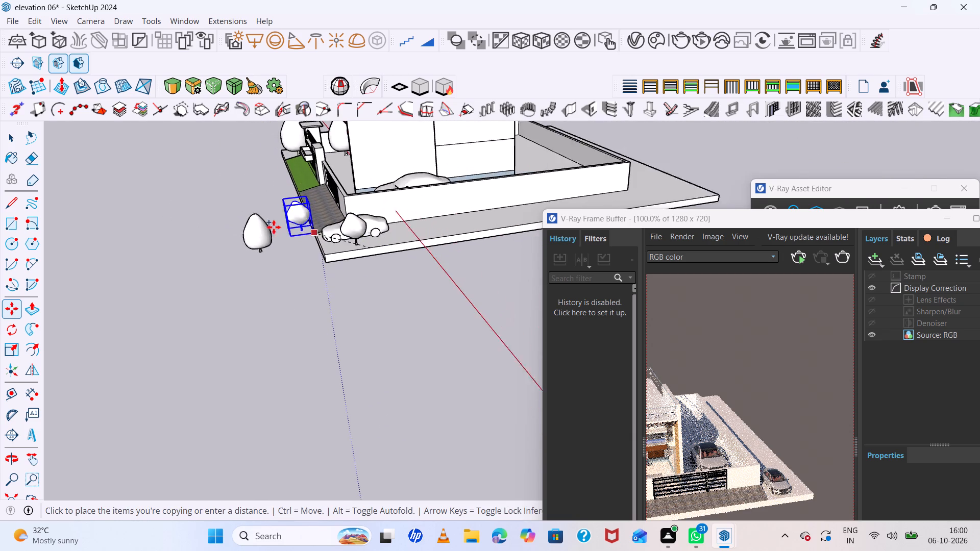
scroll(317, 231, "up", 4)
key("Up")
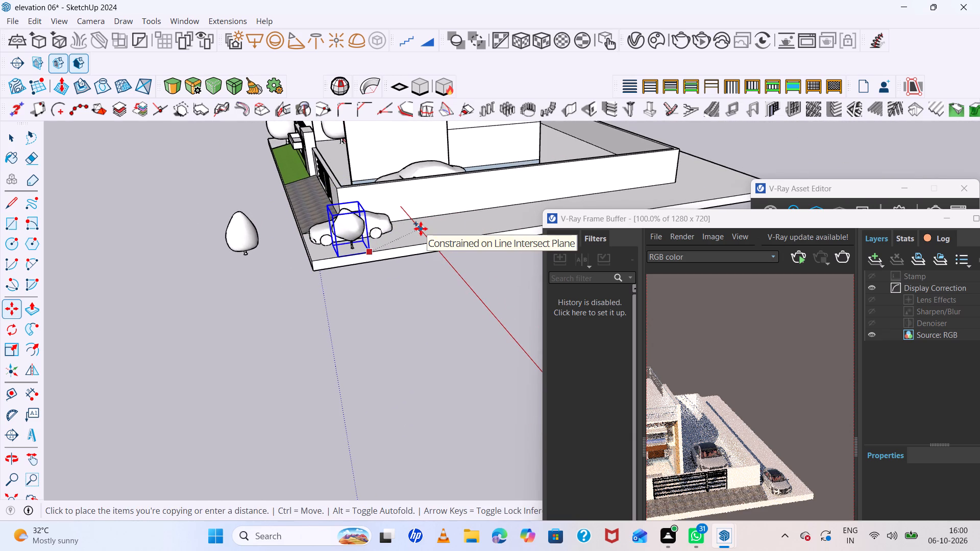
key("Right")
key("Left")
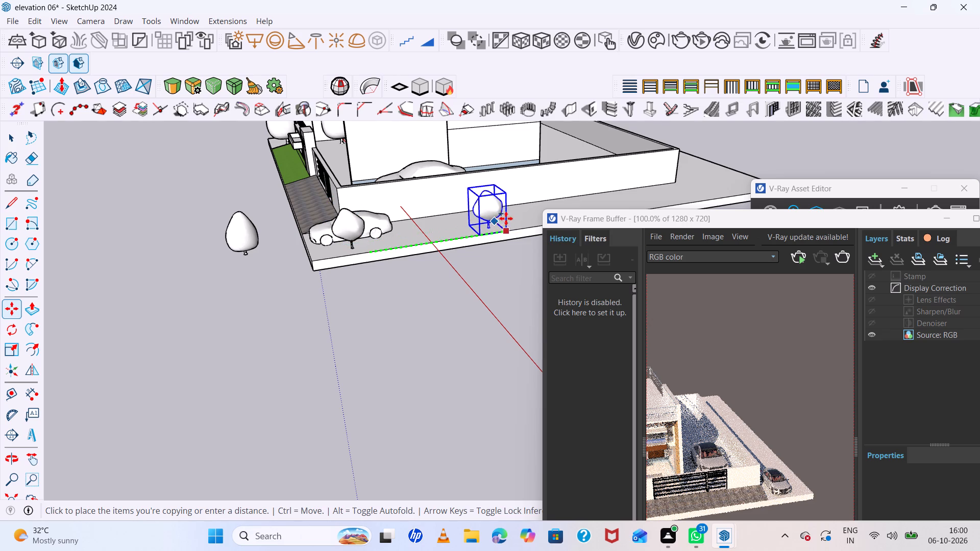
scroll(521, 206, "down", 4)
middle_click_drag(528, 207, 401, 211)
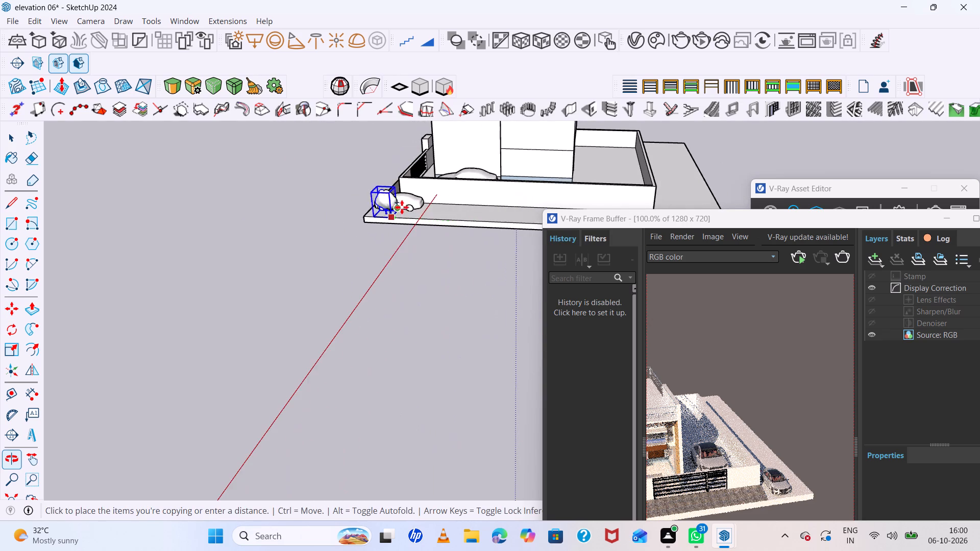
scroll(411, 182, "down", 14)
scroll(545, 181, "up", 5)
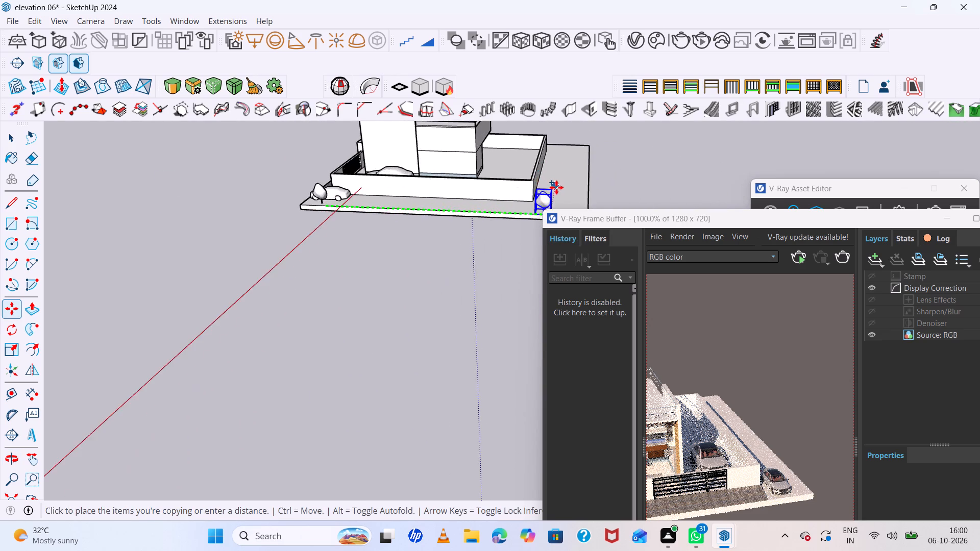
scroll(556, 187, "up", 4)
scroll(484, 154, "down", 6)
scroll(530, 171, "up", 4)
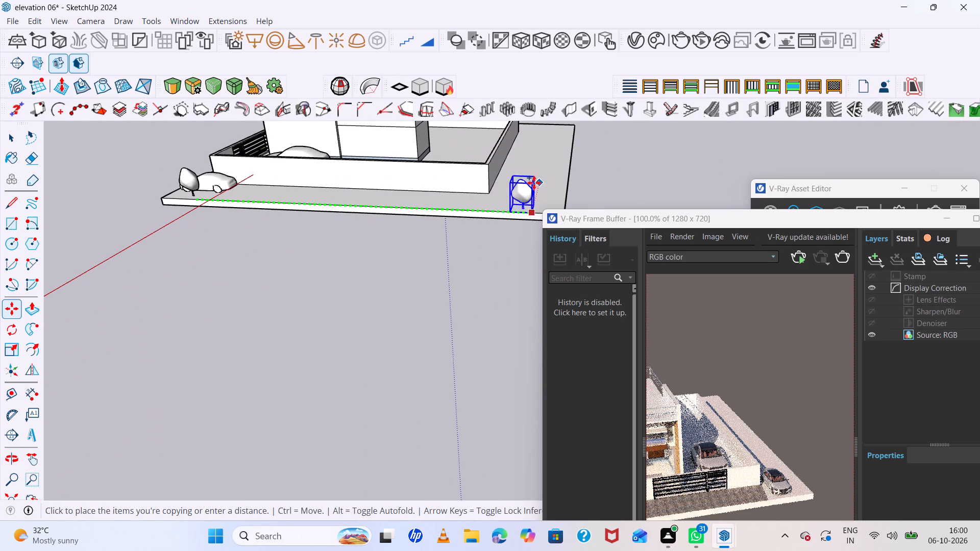
left_click(505, 183)
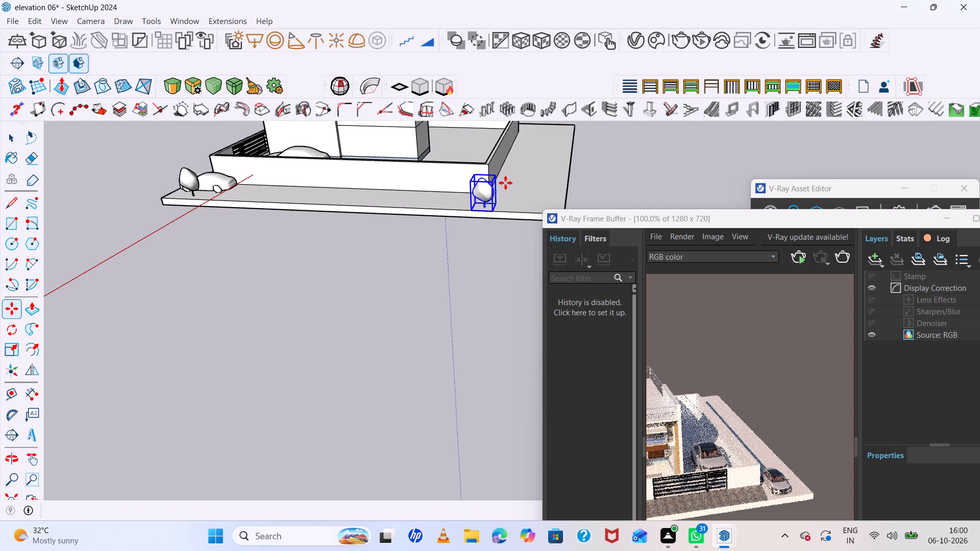
Divide the distance between the original small tree and its copy into 8 equal intervals to form a tree row.
key("8")
key("slash")
key("Return")
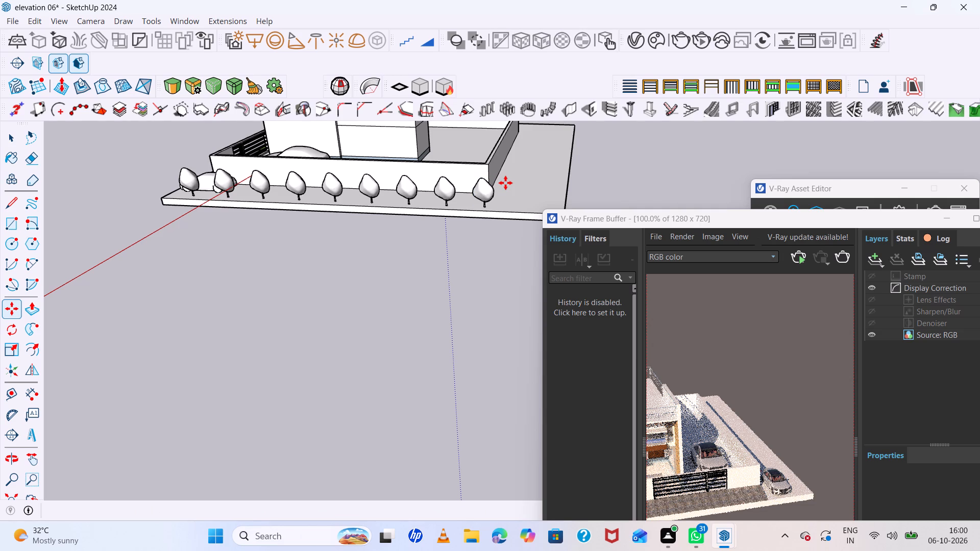
Examine the new side-strip tree row and the overall tree placement from the corner, above and front of the house.
scroll(216, 103, "down", 6)
scroll(344, 224, "down", 2)
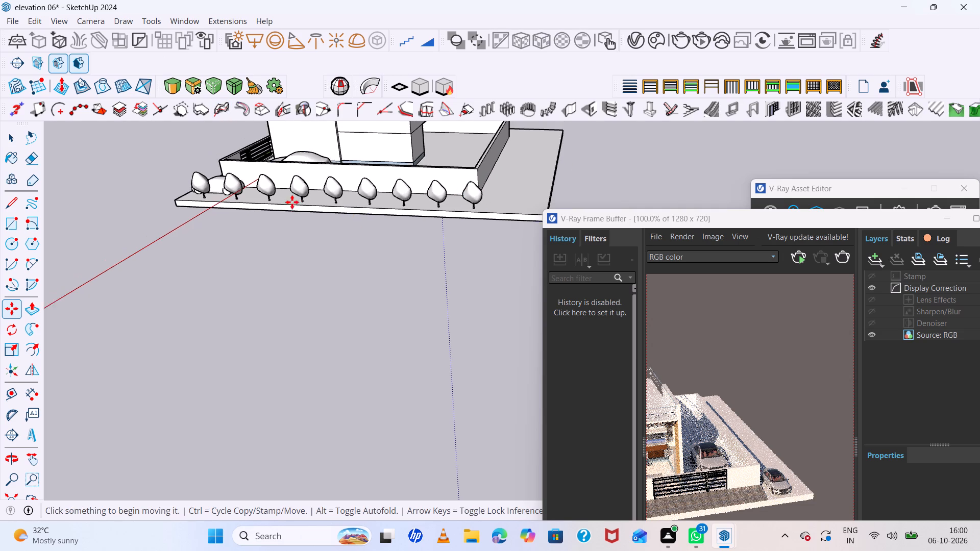
scroll(292, 202, "down", 3)
middle_click_drag(278, 231, 547, 221)
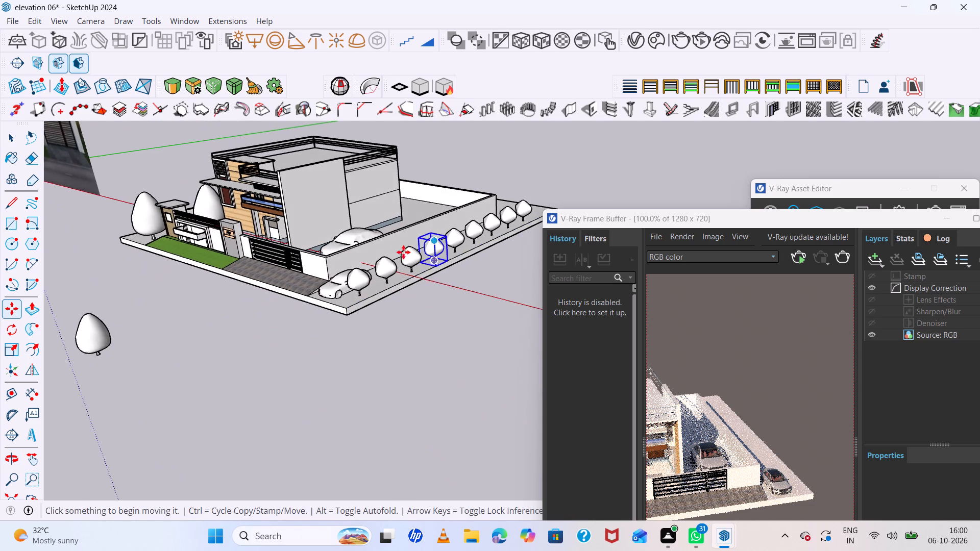
middle_click_drag(404, 252, 497, 252)
scroll(497, 252, "up", 1)
scroll(470, 188, "down", 7)
scroll(432, 277, "up", 5)
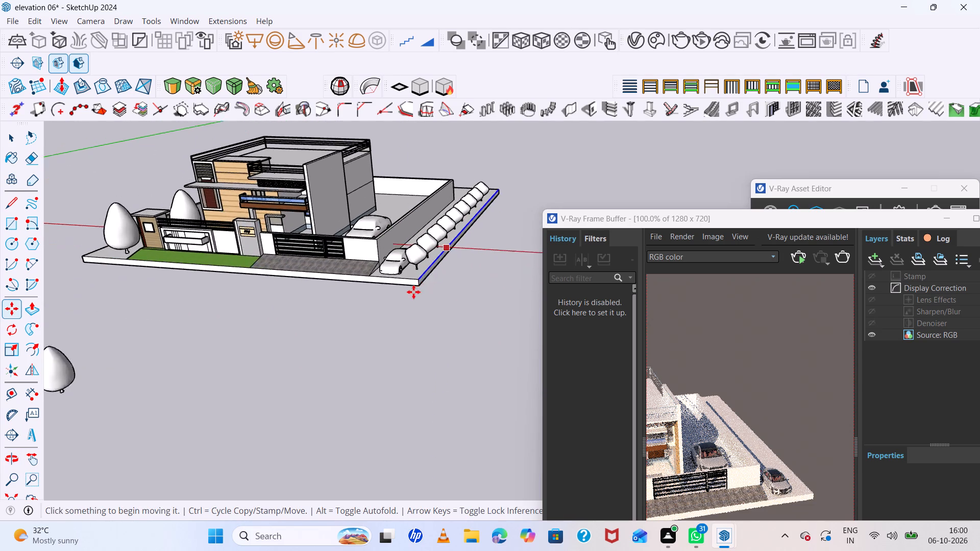
middle_click_drag(413, 296, 489, 289)
scroll(474, 159, "down", 5)
scroll(438, 210, "up", 6)
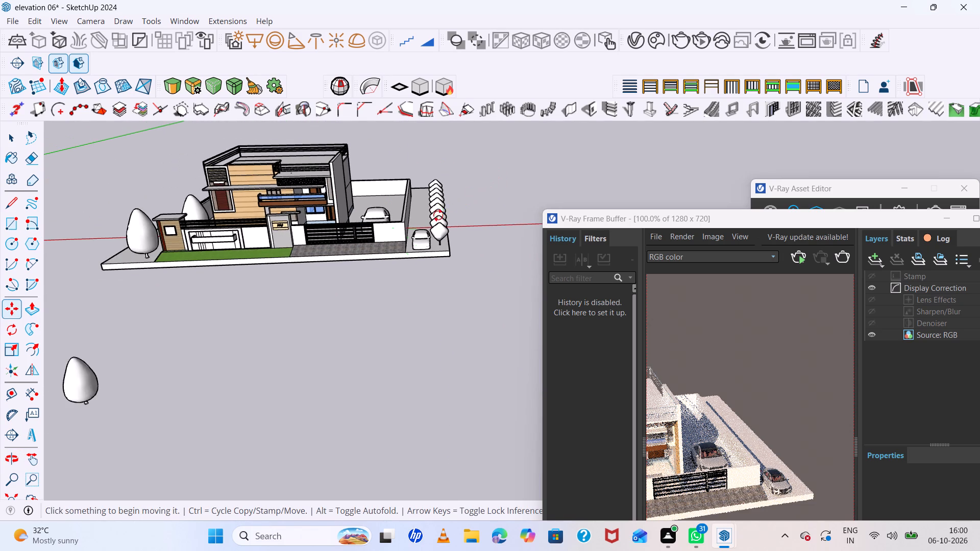
scroll(438, 215, "up", 1)
scroll(468, 254, "up", 1)
key("space")
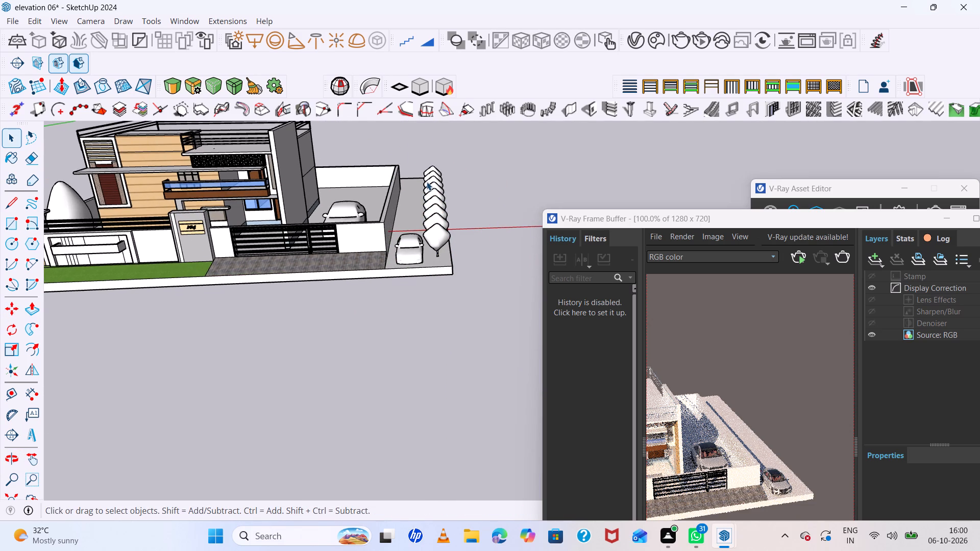
scroll(439, 182, "down", 5)
scroll(236, 155, "up", 3)
middle_click_drag(262, 170, 262, 139)
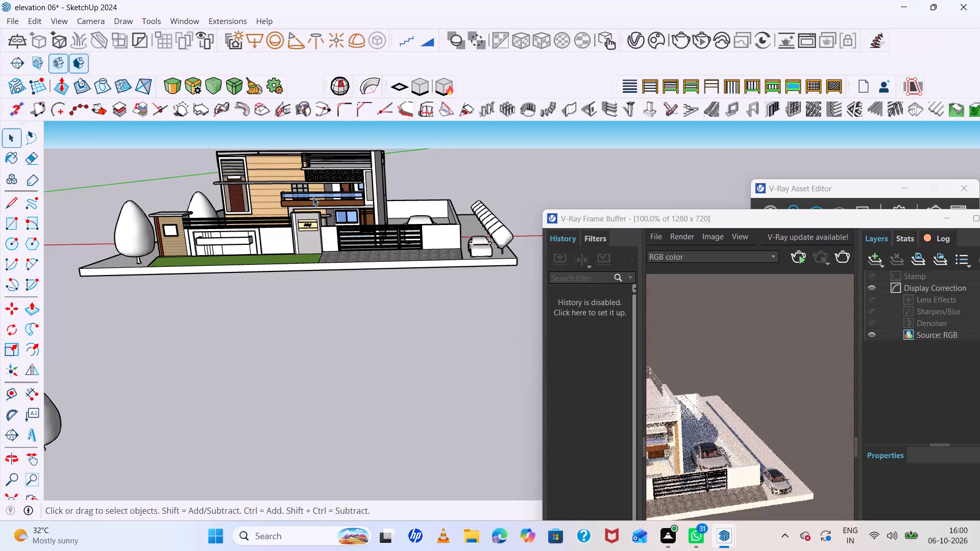
Delete the spare large tree standing off the slab in front of the plot.
scroll(361, 203, "down", 4)
left_click(138, 355)
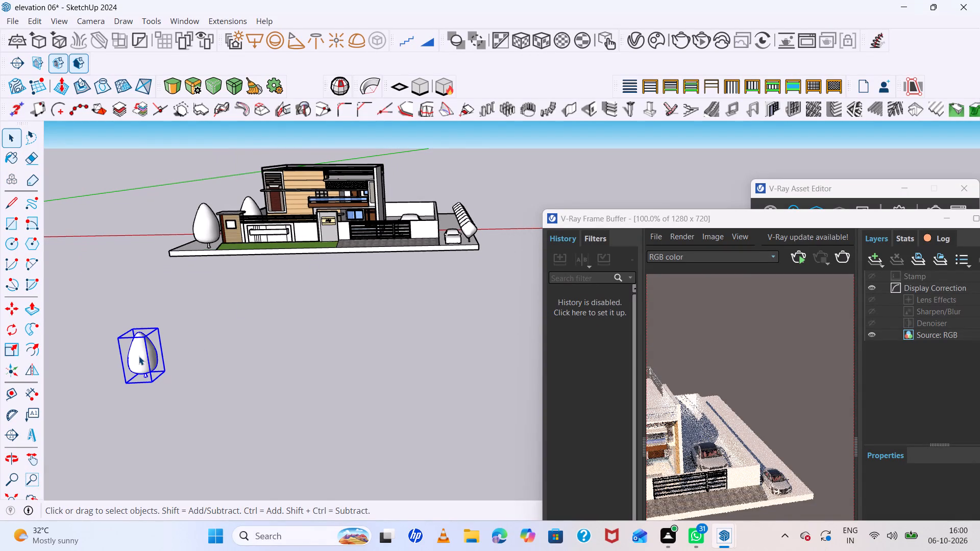
key("Delete")
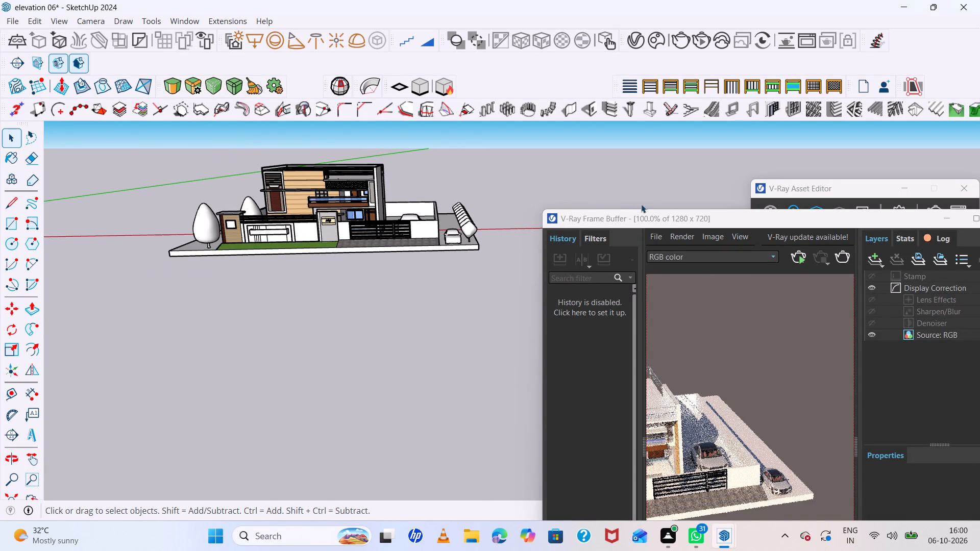
Collapse the render history area and enlarge the V-Ray Frame Buffer to fill the screen.
left_click(741, 216)
left_click(738, 214)
left_click_drag(736, 213, 715, 206)
left_click(712, 204)
left_click_drag(709, 201, 614, 79)
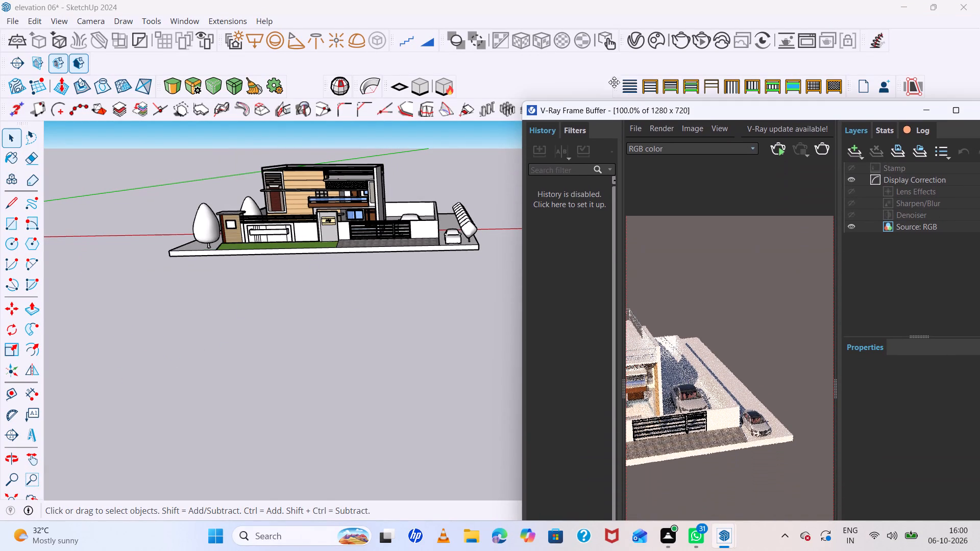
left_click_drag(624, 336, 508, 342)
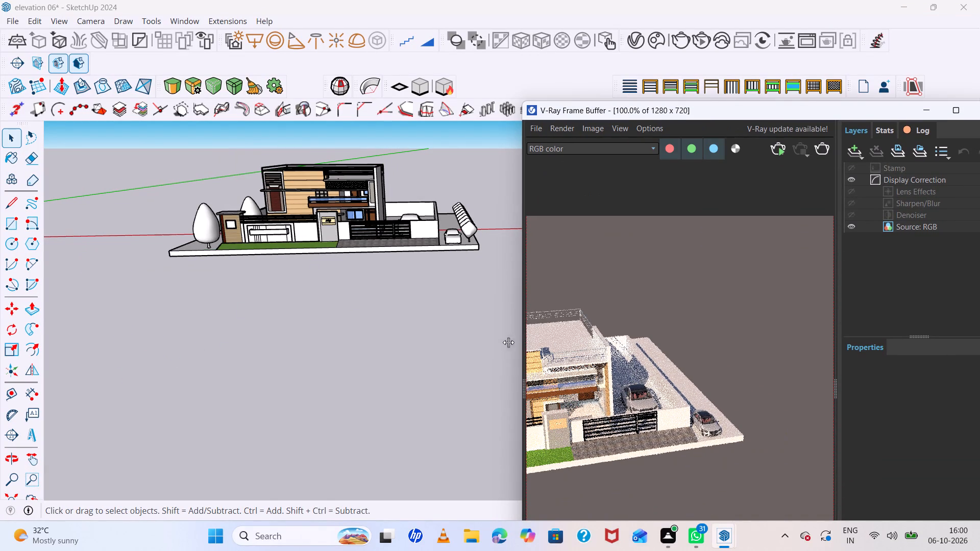
left_click_drag(508, 342, 505, 342)
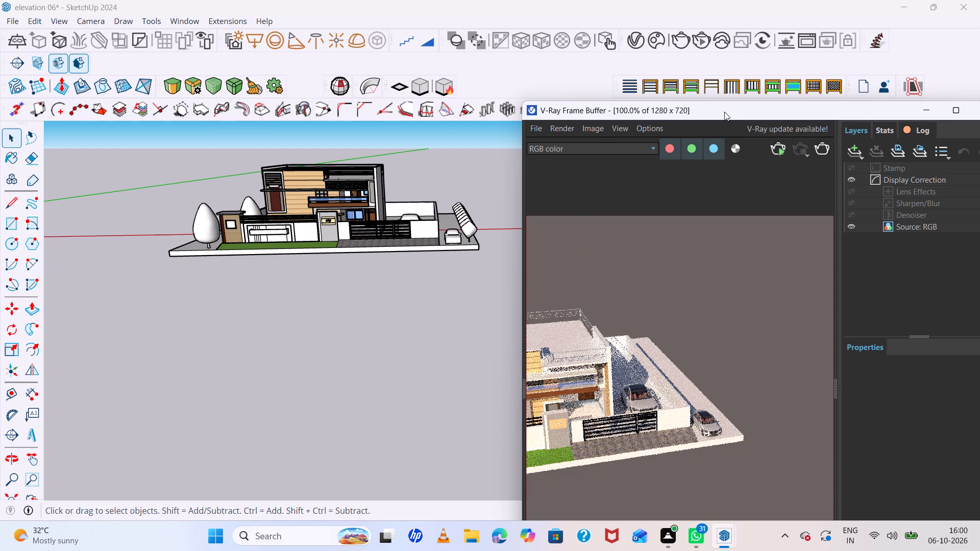
left_click(727, 111)
left_click_drag(727, 111, 661, 86)
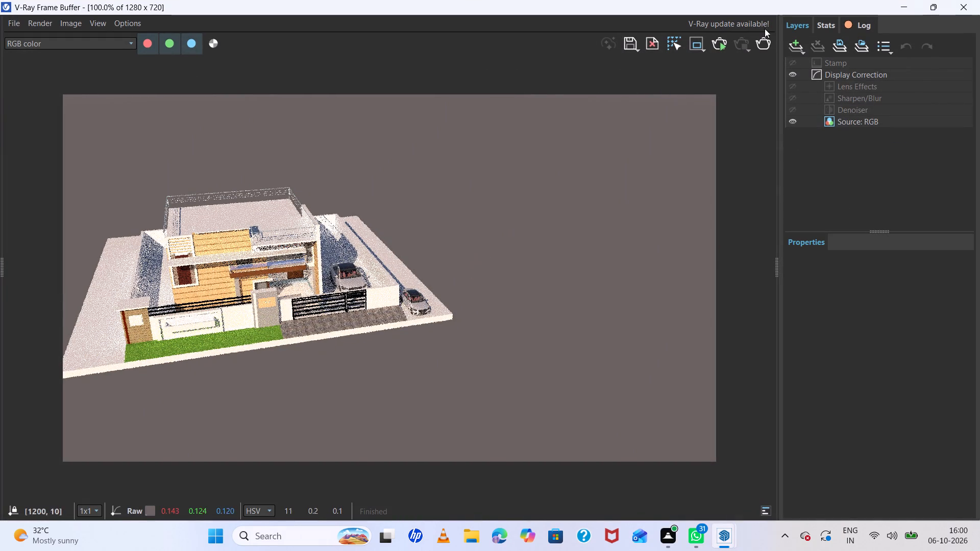
Start a new V-Ray render of the current front view with the added trees.
left_click(720, 44)
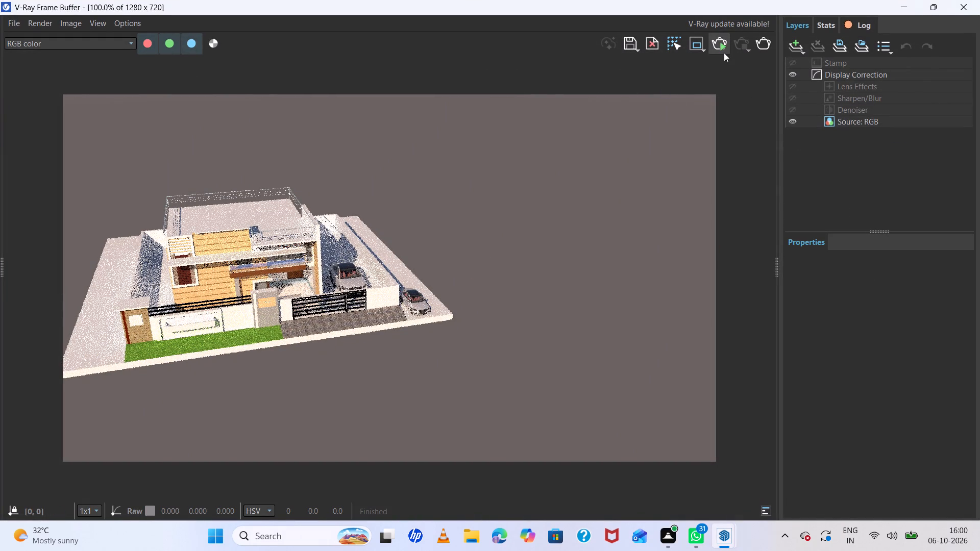
left_click(723, 44)
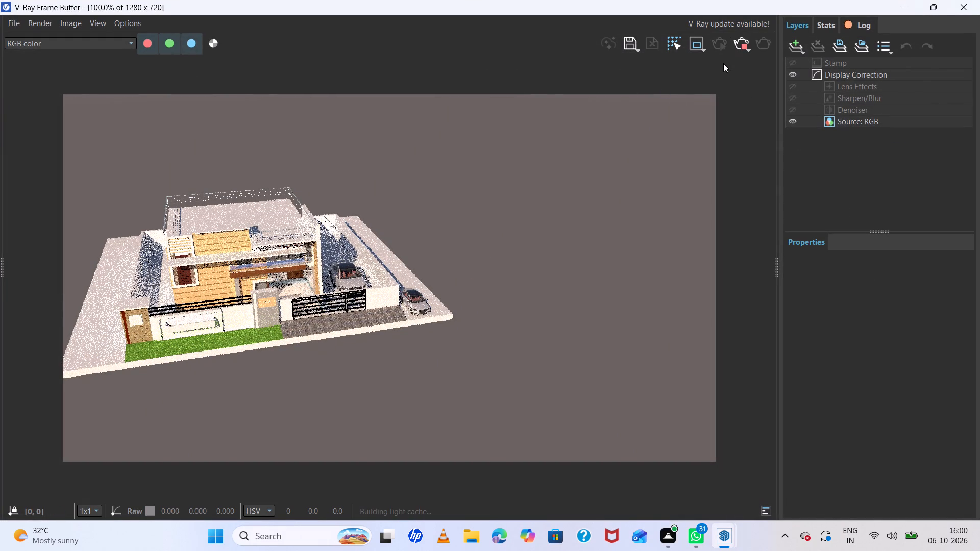
scroll(366, 257, "down", 4)
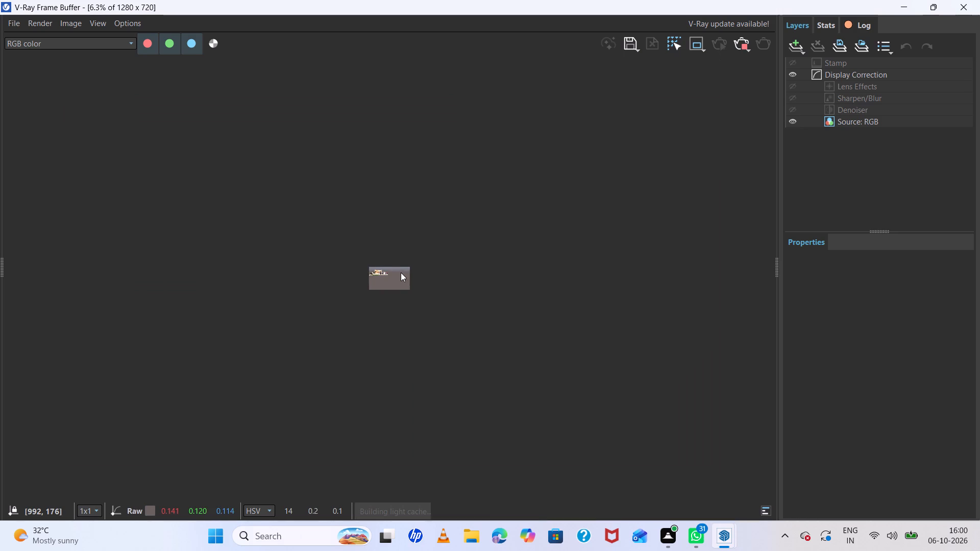
Examine the new front-view render up close, from the facade and boundary wall to the trees and parked cars.
scroll(374, 265, "up", 5)
scroll(403, 255, "down", 1)
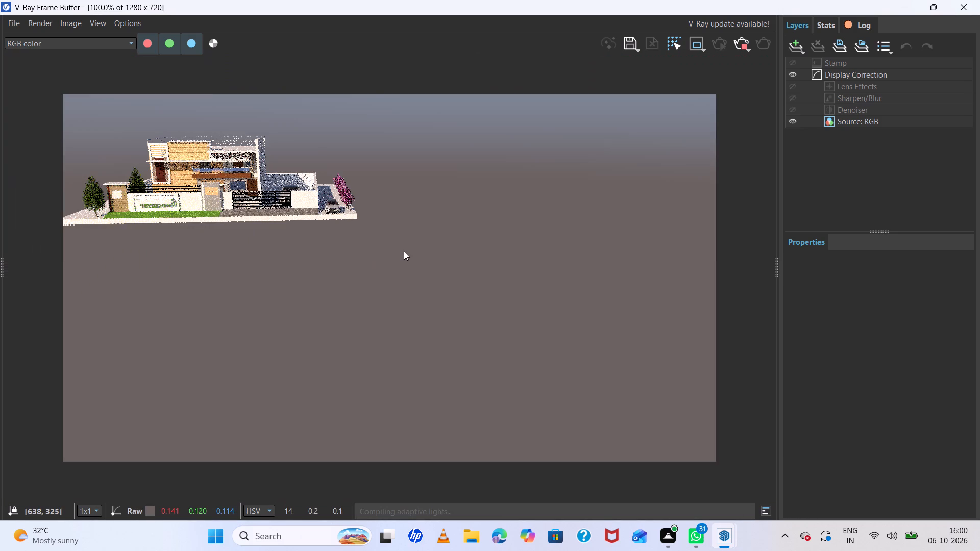
scroll(138, 152, "up", 2)
scroll(168, 157, "down", 2)
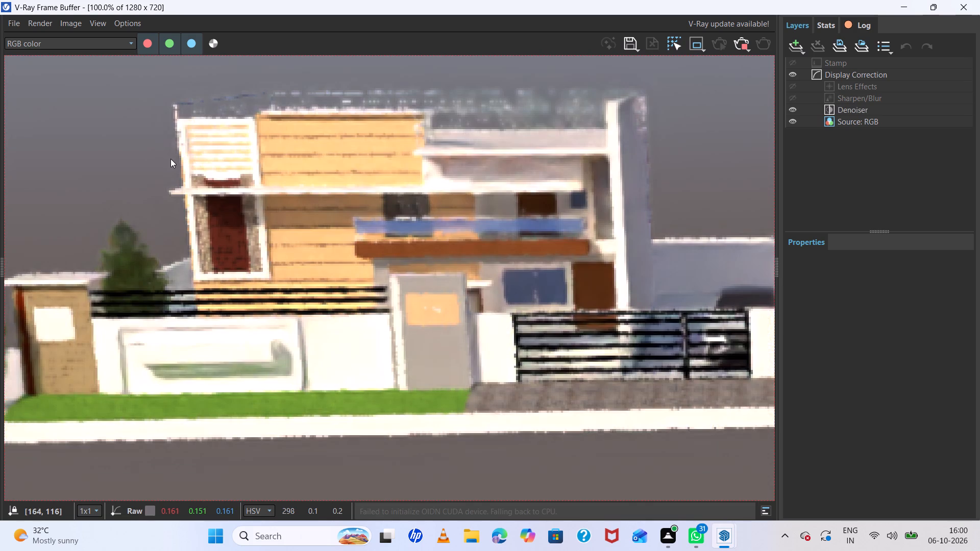
scroll(81, 152, "up", 1)
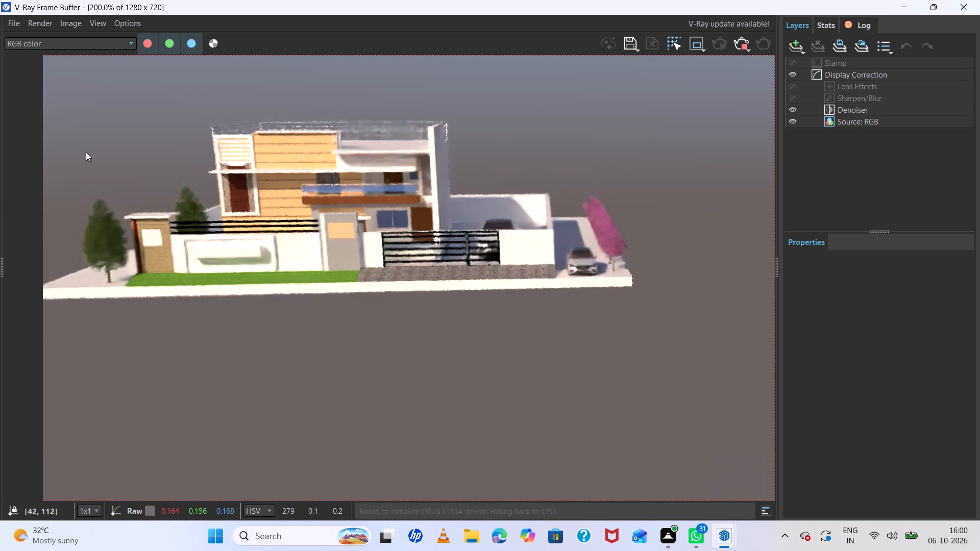
scroll(86, 152, "up", 1)
scroll(86, 152, "down", 2)
scroll(63, 147, "up", 1)
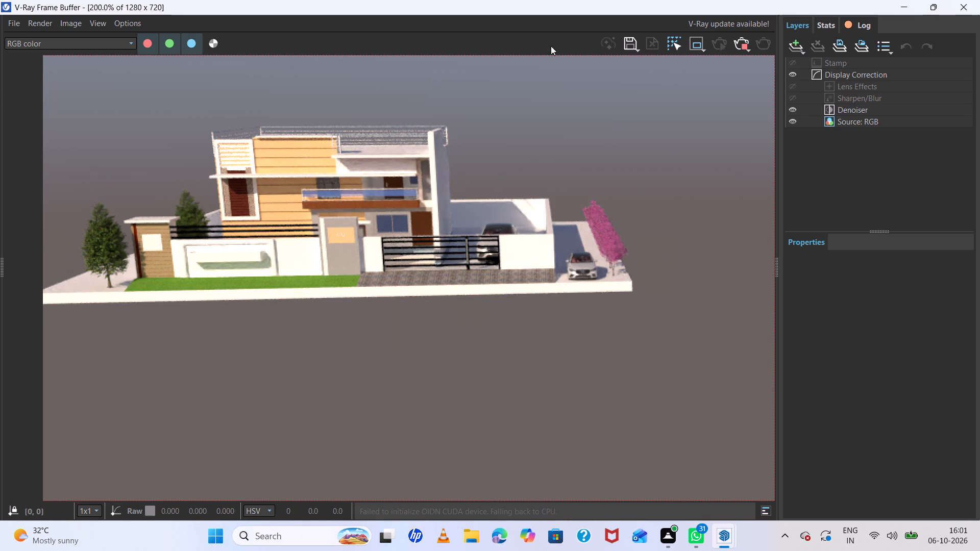
scroll(108, 136, "up", 1)
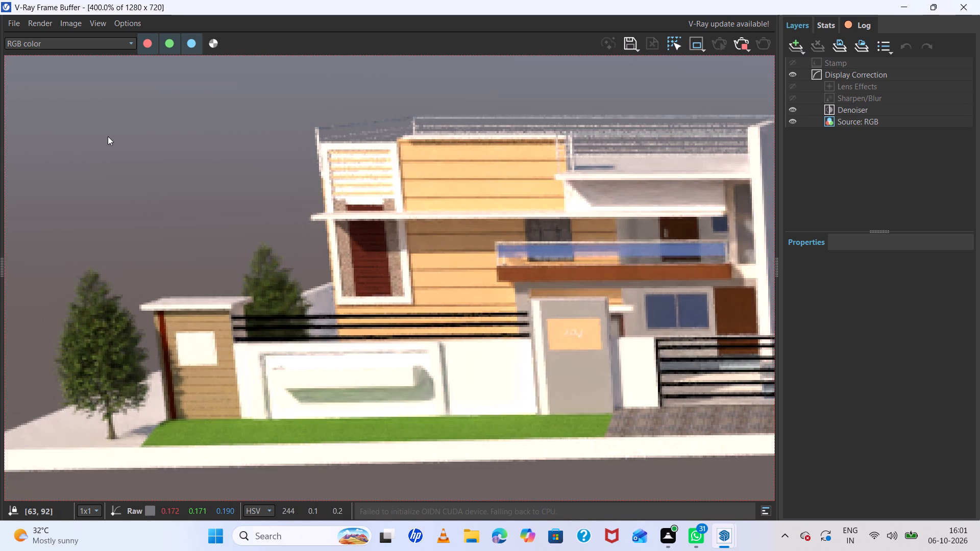
scroll(108, 136, "down", 1)
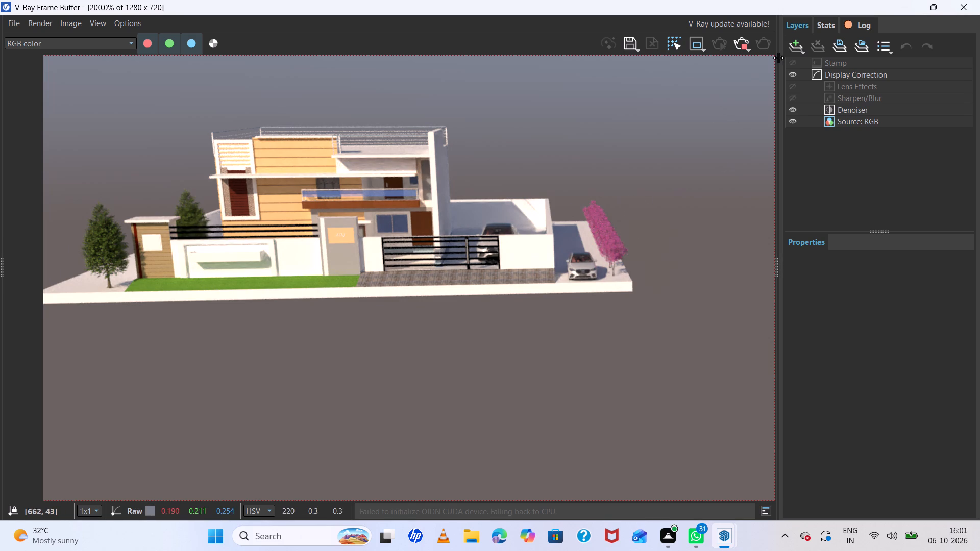
Restore the V-Ray Frame Buffer to a smaller window beside the model and orbit the house view slightly to the side.
left_click(930, 0)
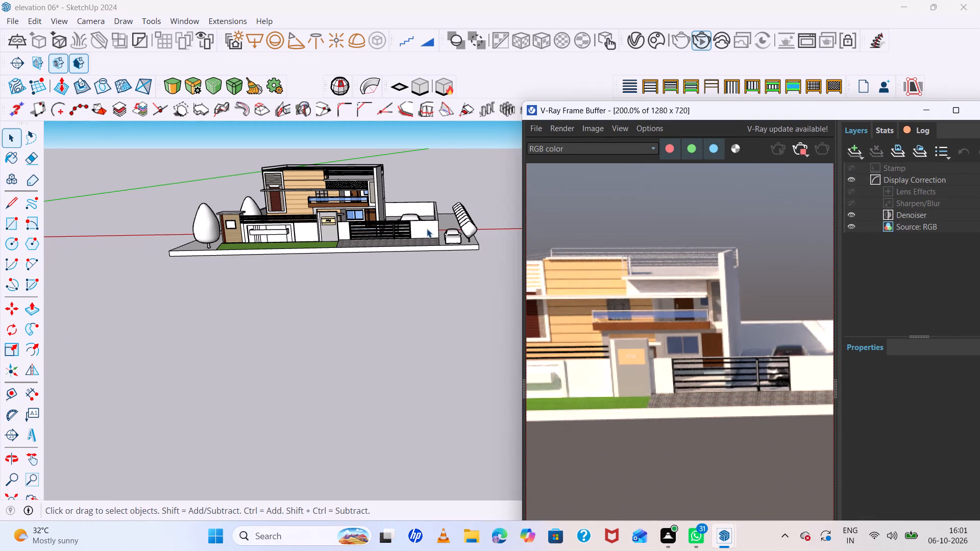
middle_click_drag(427, 233, 401, 233)
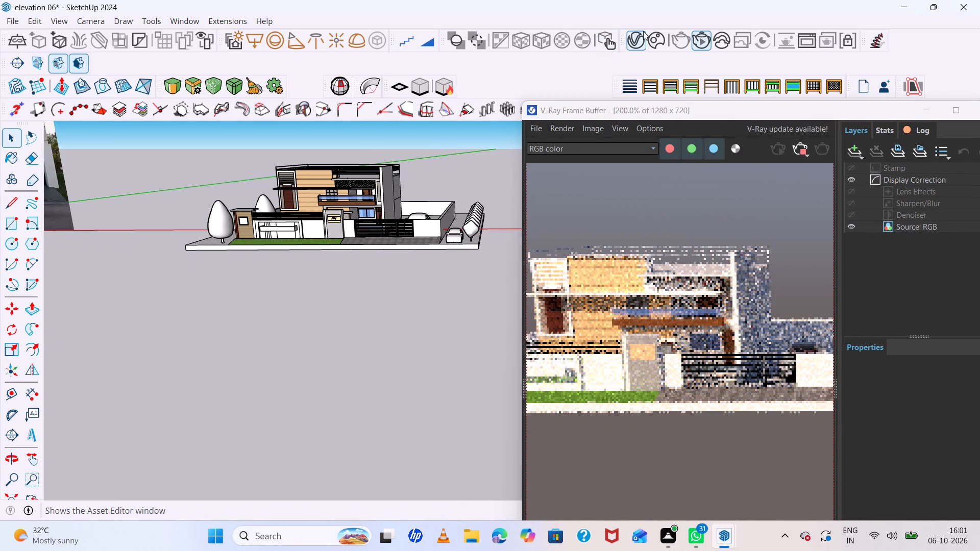
Browse the Chaos Cosmos categories from Vegetation to Materials, ending on the full 3D Models category.
left_click(654, 36)
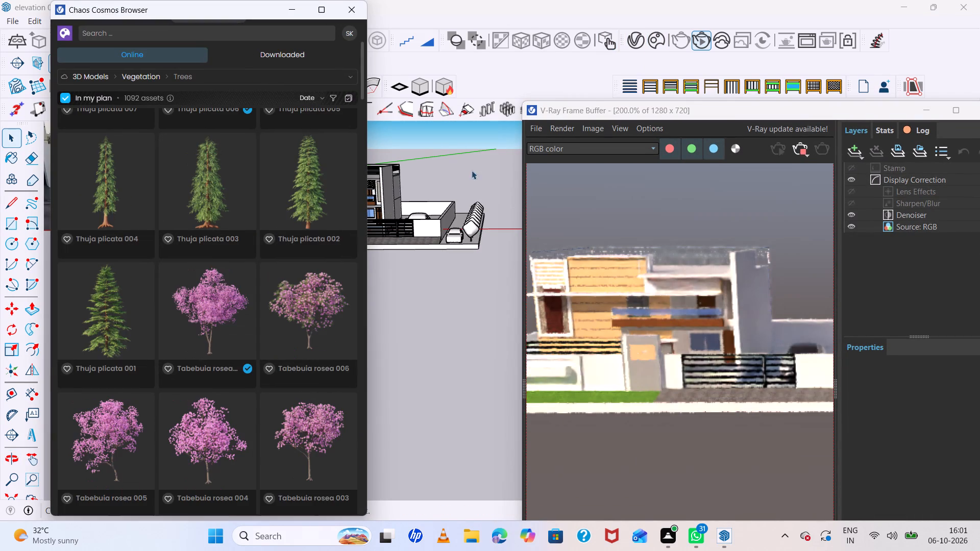
left_click(211, 73)
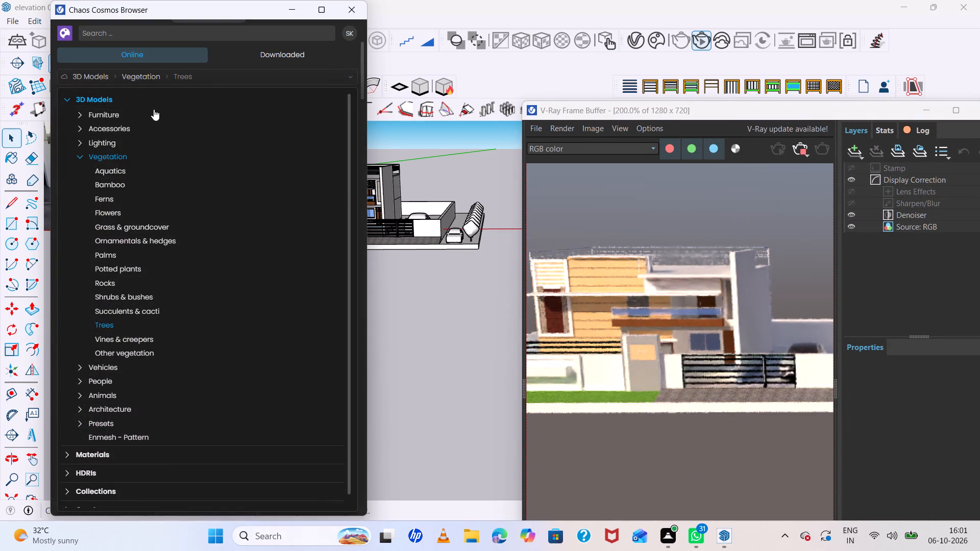
scroll(113, 336, "down", 4)
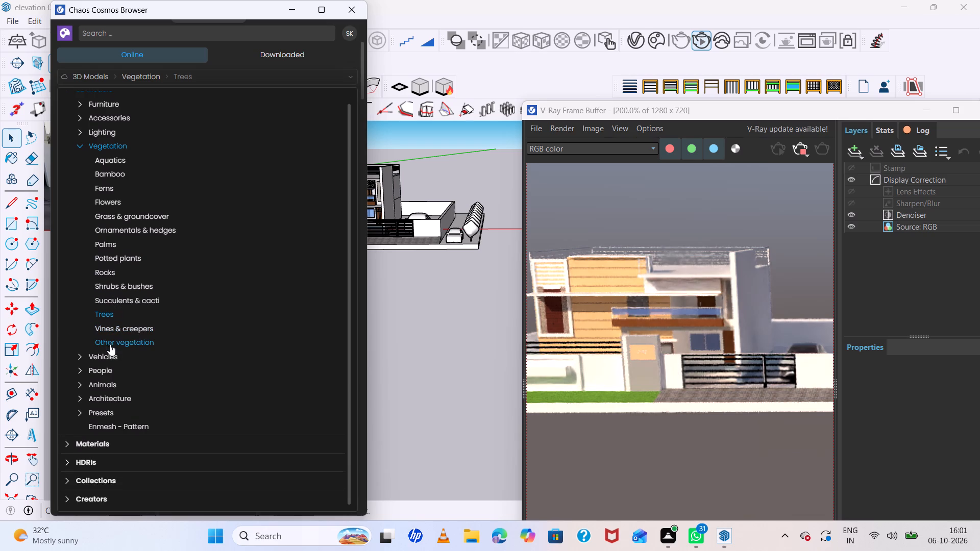
scroll(110, 344, "down", 1)
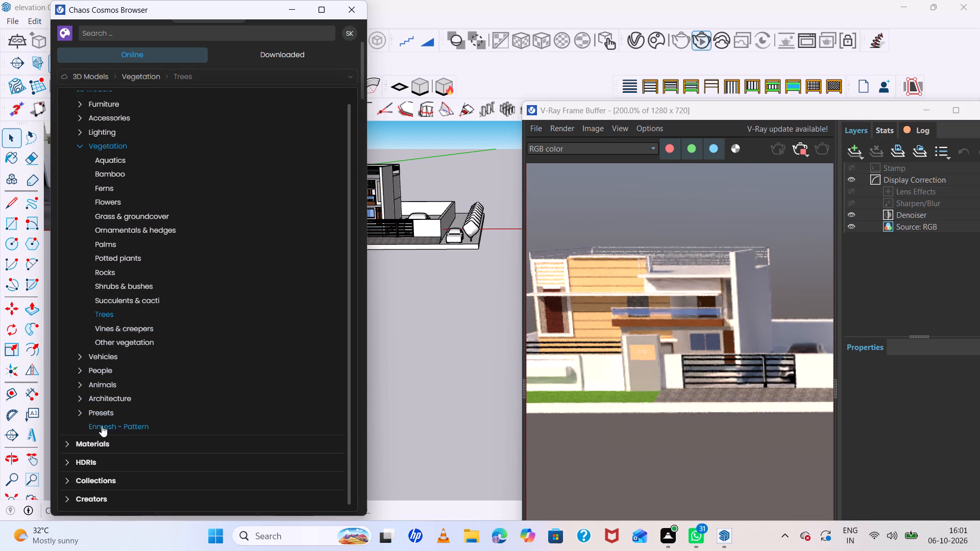
scroll(92, 278, "up", 5)
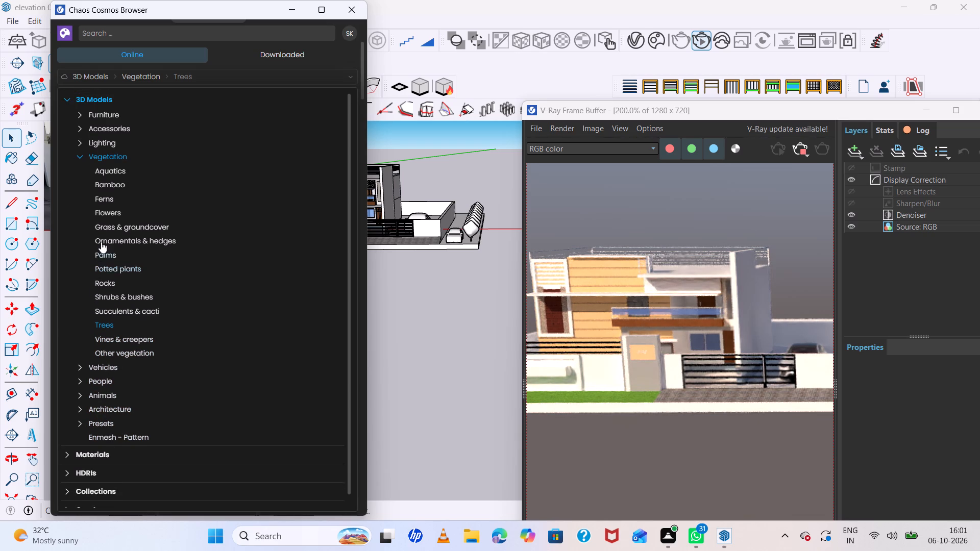
left_click(70, 98)
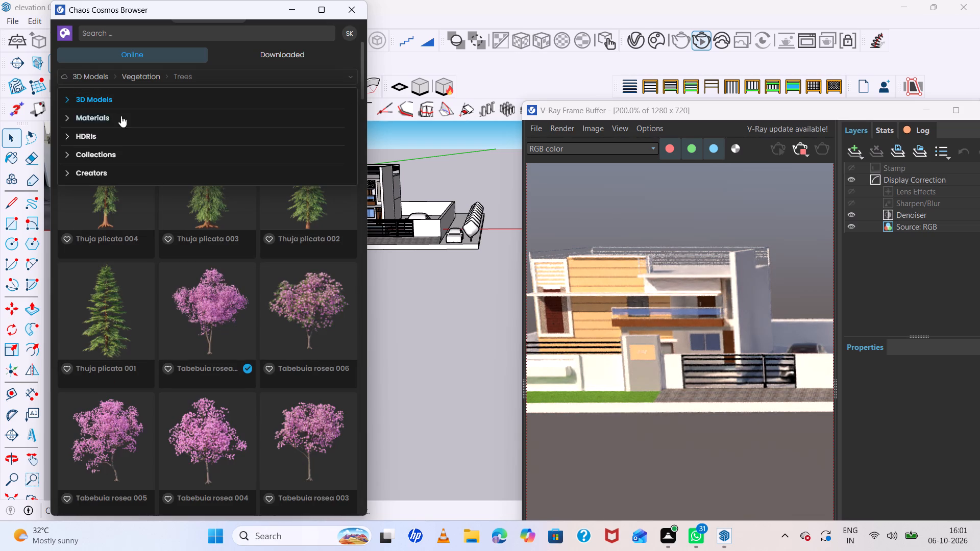
double_click(107, 115)
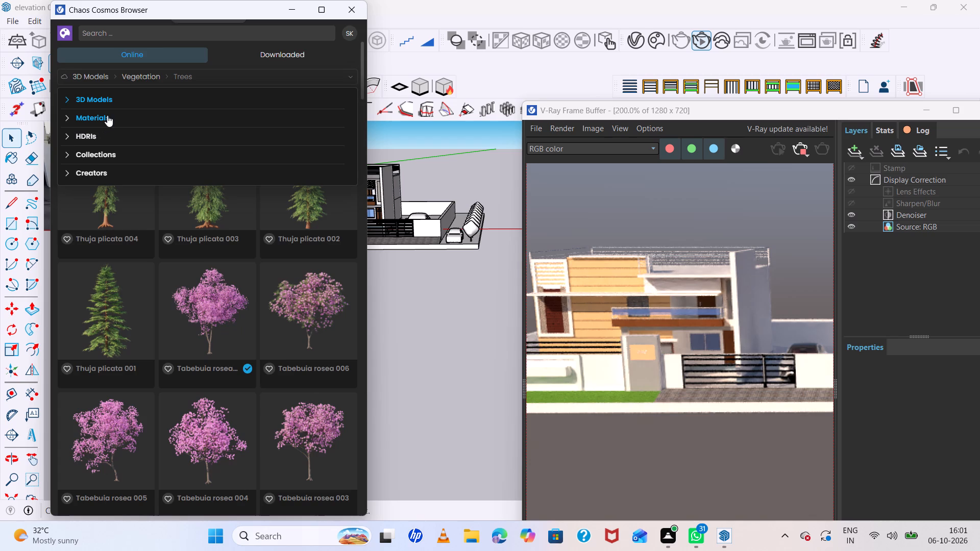
scroll(151, 228, "down", 4)
scroll(151, 228, "up", 6)
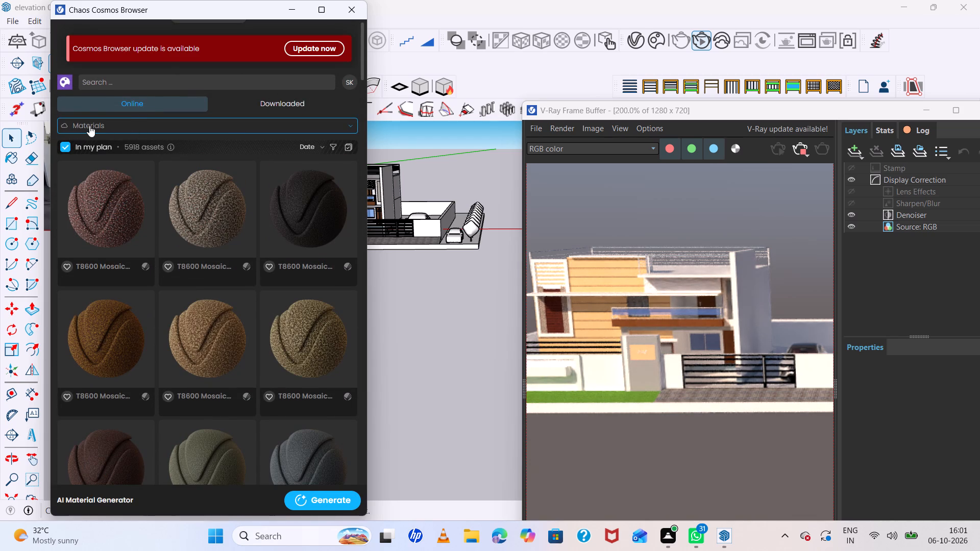
left_click(112, 126)
left_click(85, 138)
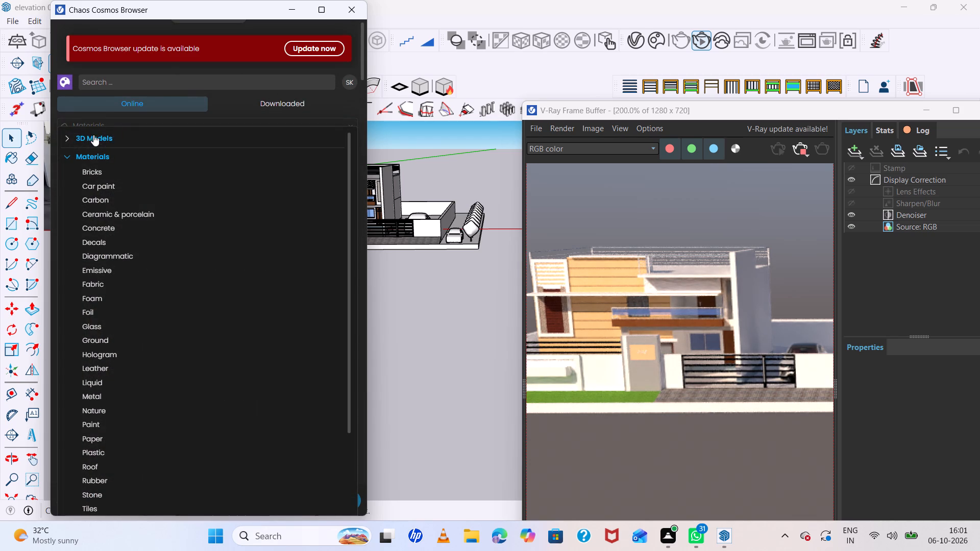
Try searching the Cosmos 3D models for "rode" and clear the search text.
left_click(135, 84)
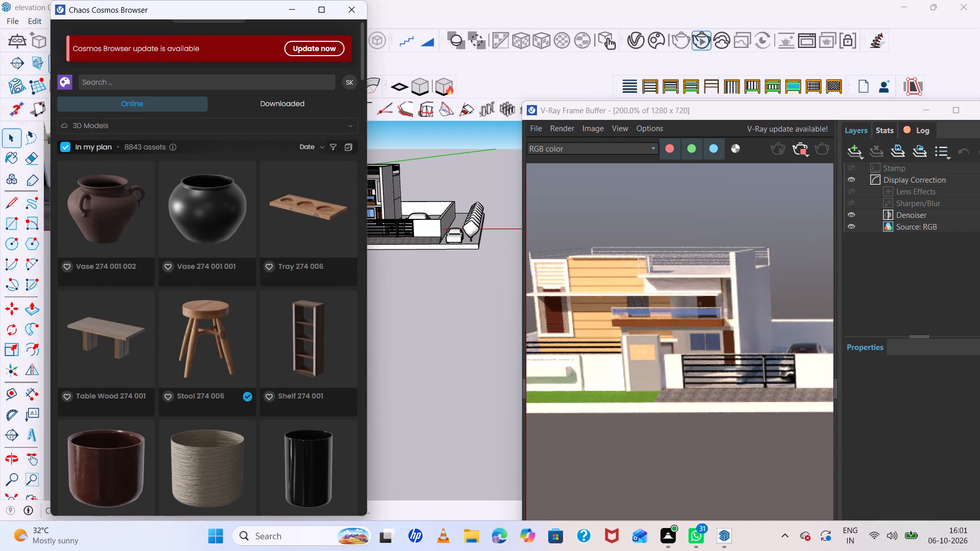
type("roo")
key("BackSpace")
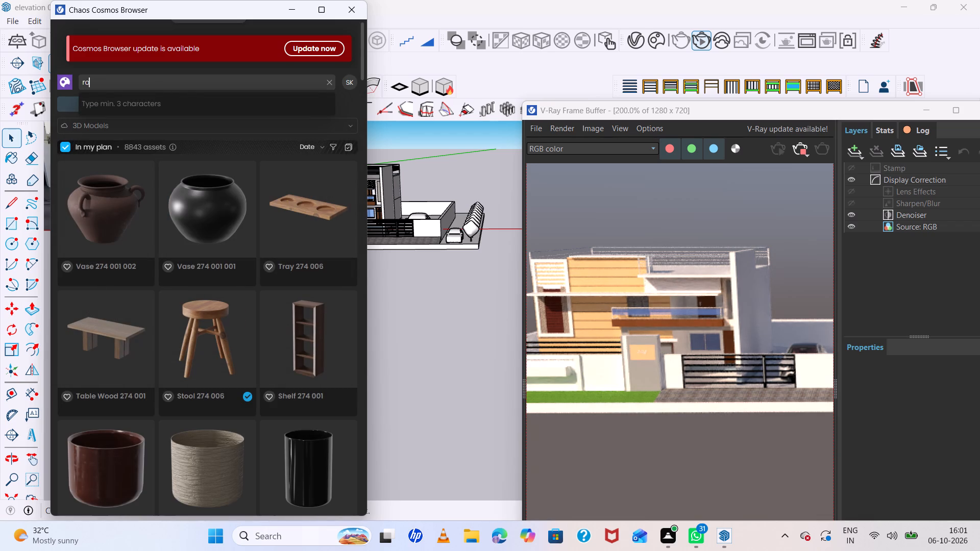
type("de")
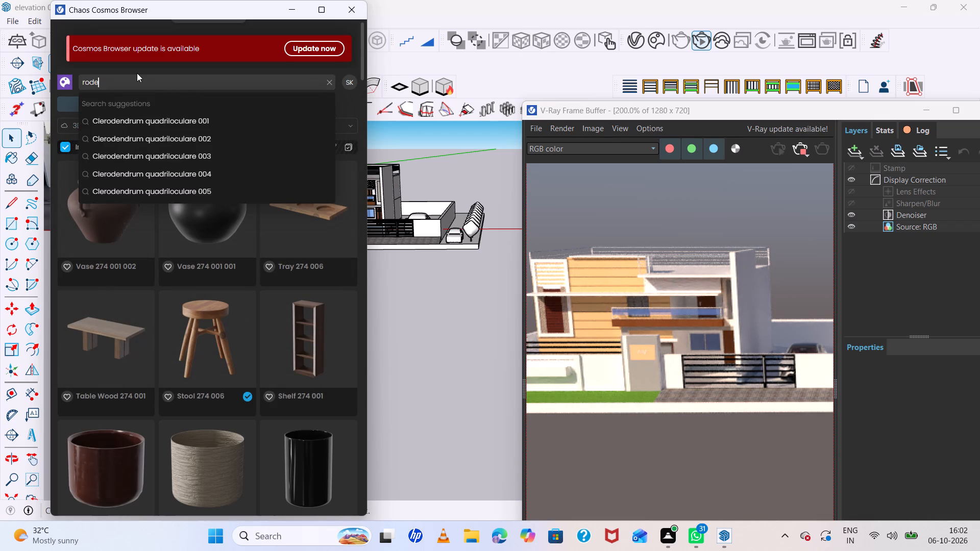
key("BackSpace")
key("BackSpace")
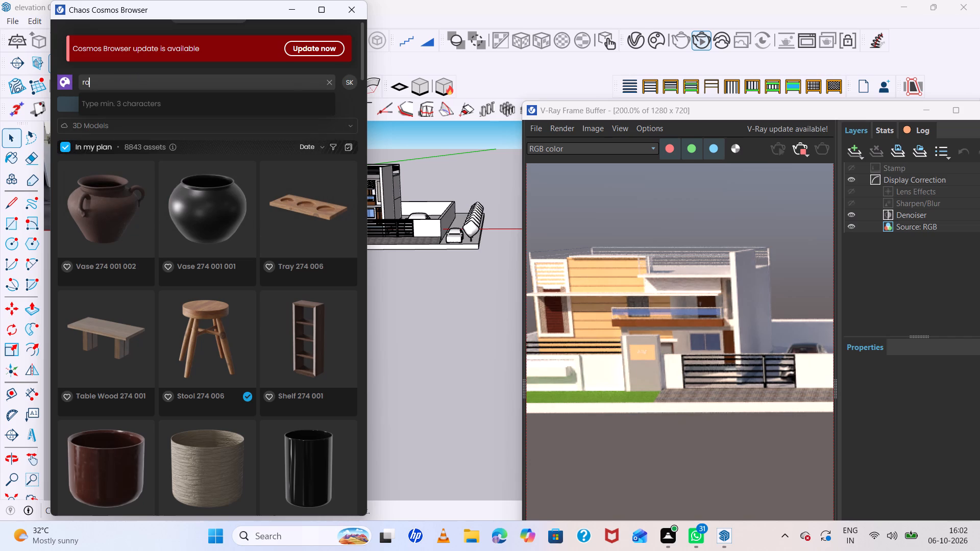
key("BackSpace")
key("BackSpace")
Look through the unfiltered Cosmos 3D Models listing for further assets suited to the house scene.
scroll(242, 214, "down", 6)
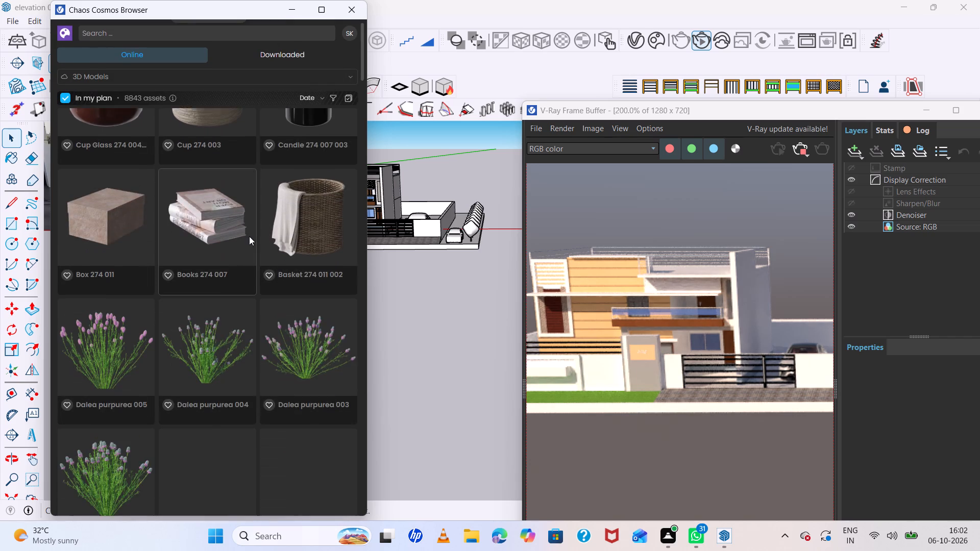
scroll(249, 236, "down", 1)
scroll(256, 244, "up", 7)
scroll(257, 244, "down", 2)
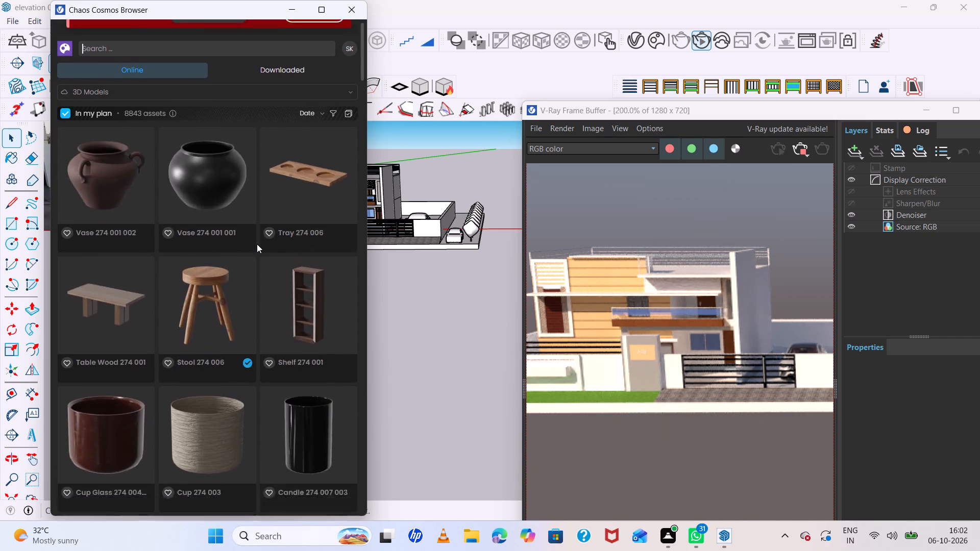
scroll(257, 244, "down", 6)
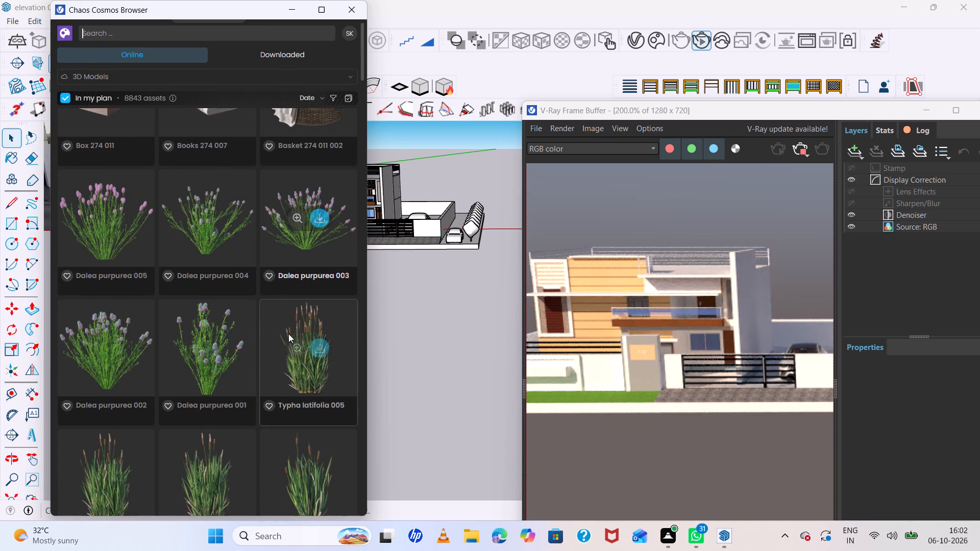
scroll(284, 330, "down", 7)
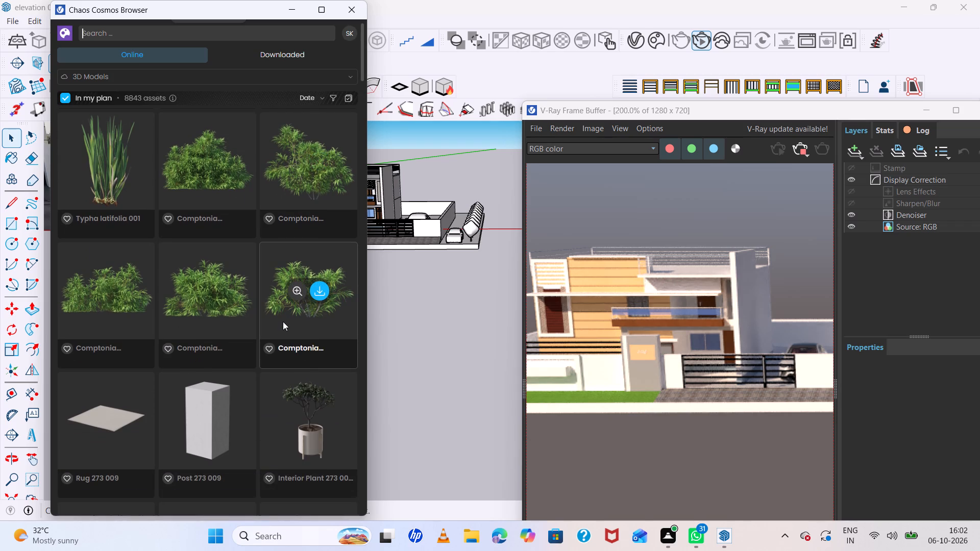
scroll(283, 321, "down", 13)
scroll(274, 302, "up", 2)
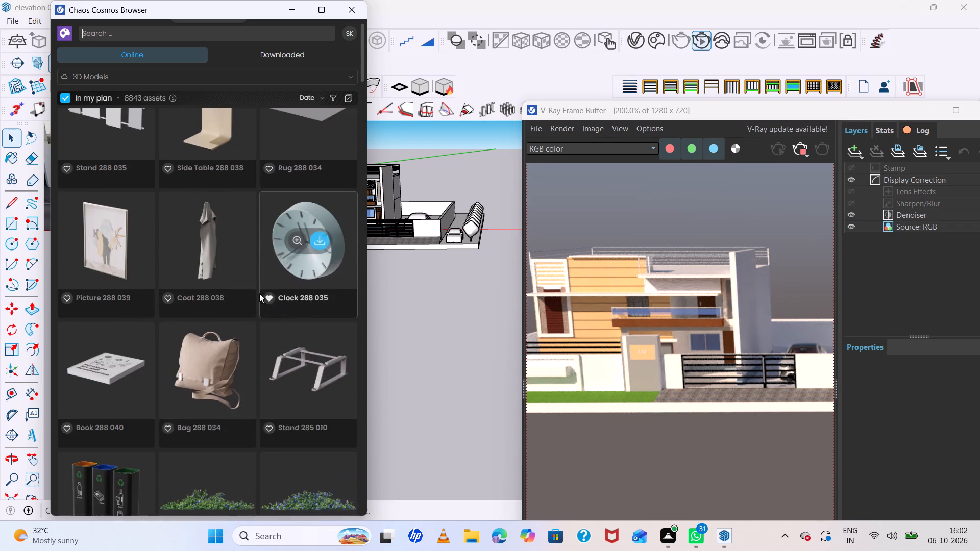
scroll(259, 293, "up", 17)
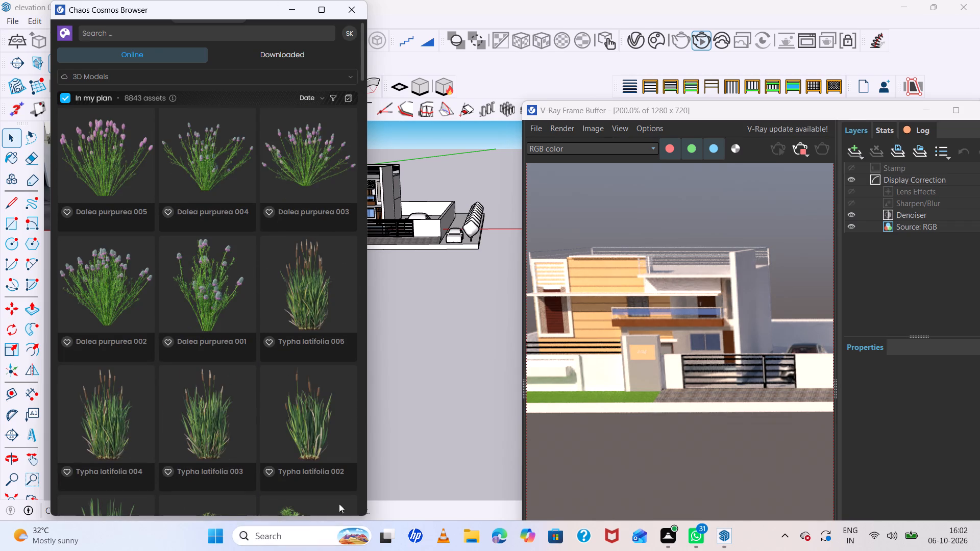
scroll(278, 323, "down", 5)
scroll(278, 323, "up", 6)
scroll(132, 224, "up", 4)
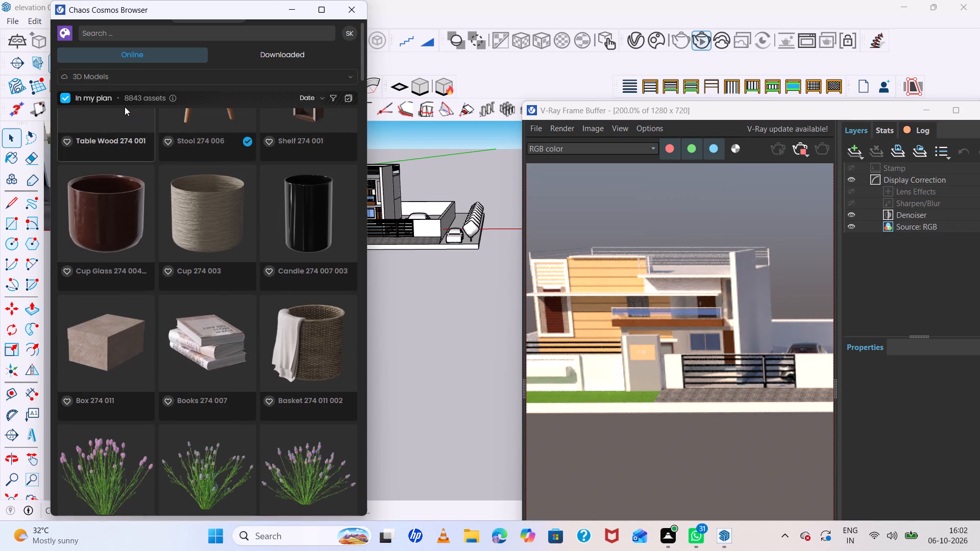
scroll(120, 140, "up", 10)
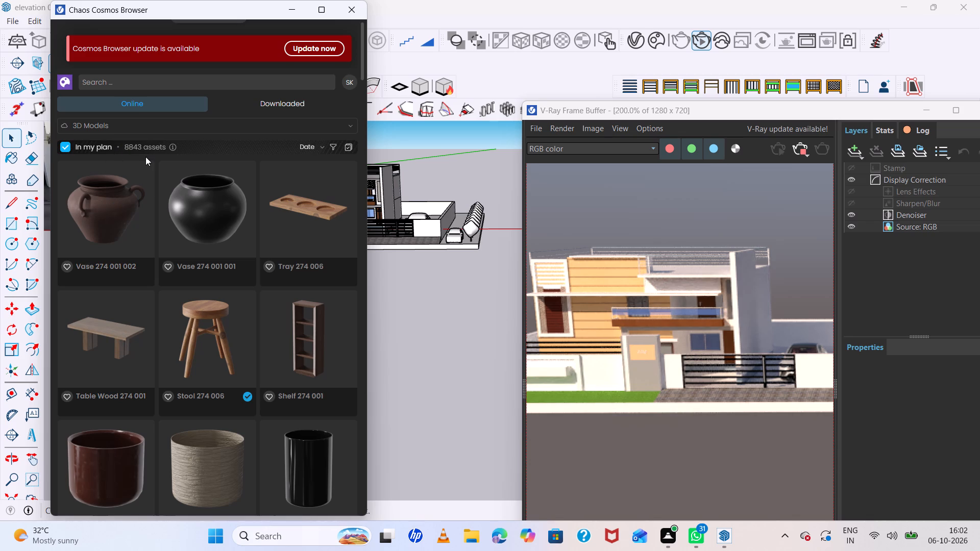
Abort the running V-Ray interactive render.
double_click(800, 145)
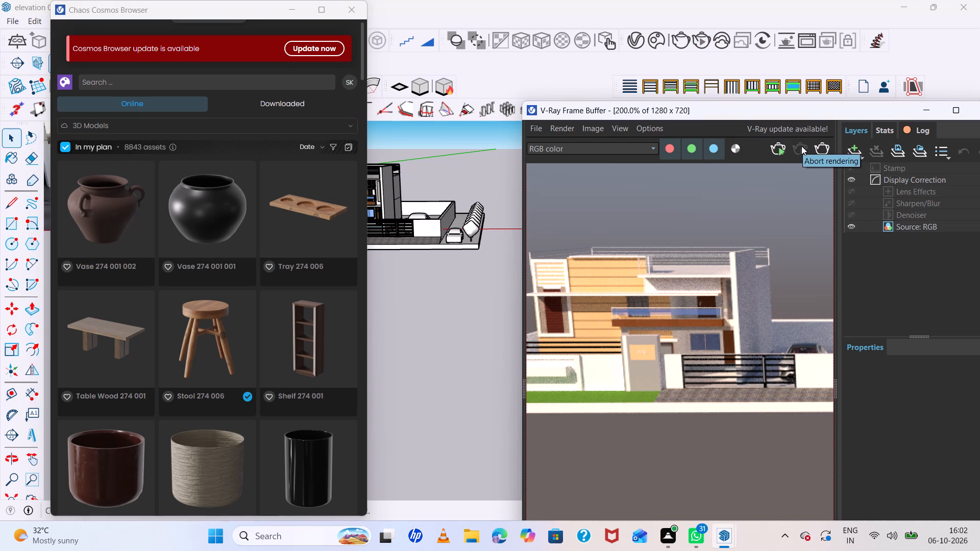
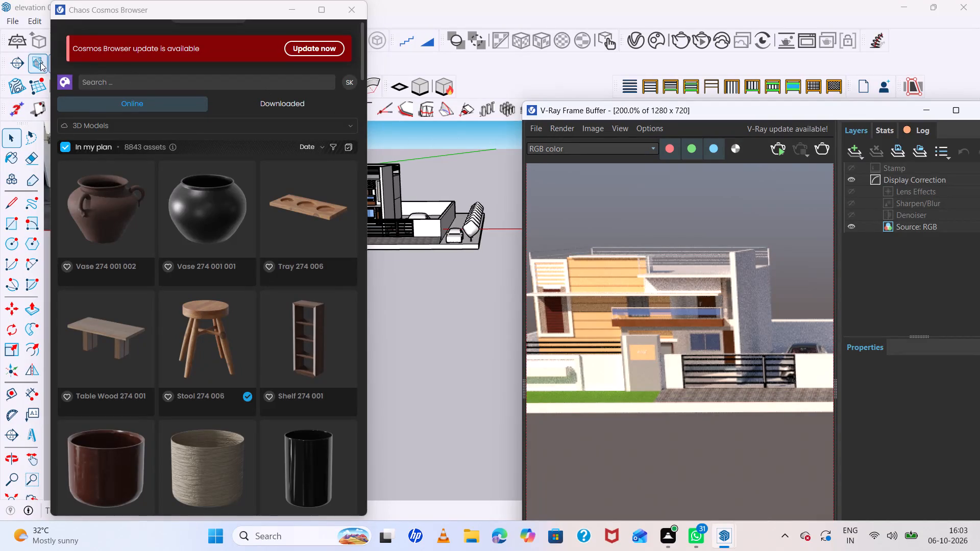
Search the Cosmos library for "road", pick the Modular Road 251 005 suggestion and download that asset.
left_click(117, 85)
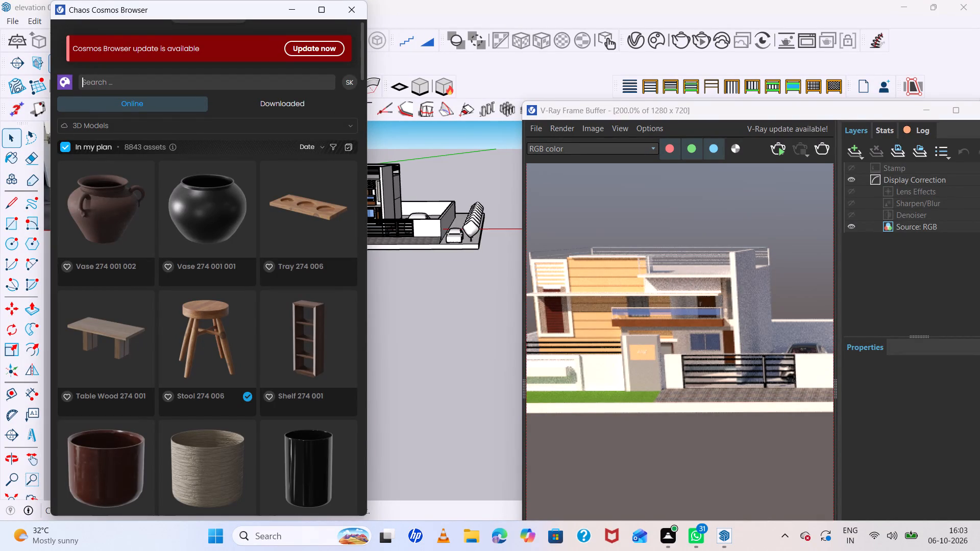
type("re")
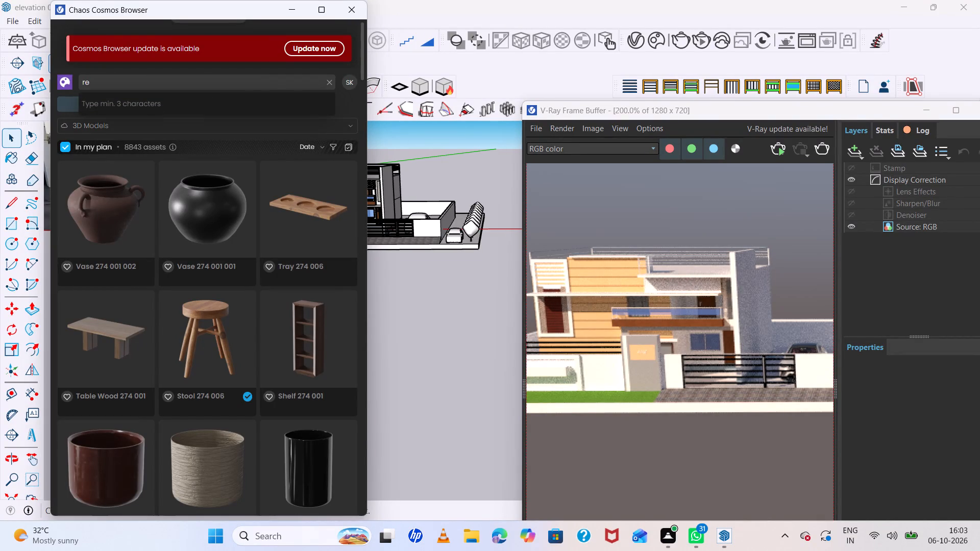
key("BackSpace")
key("a")
key("BackSpace")
type("oad")
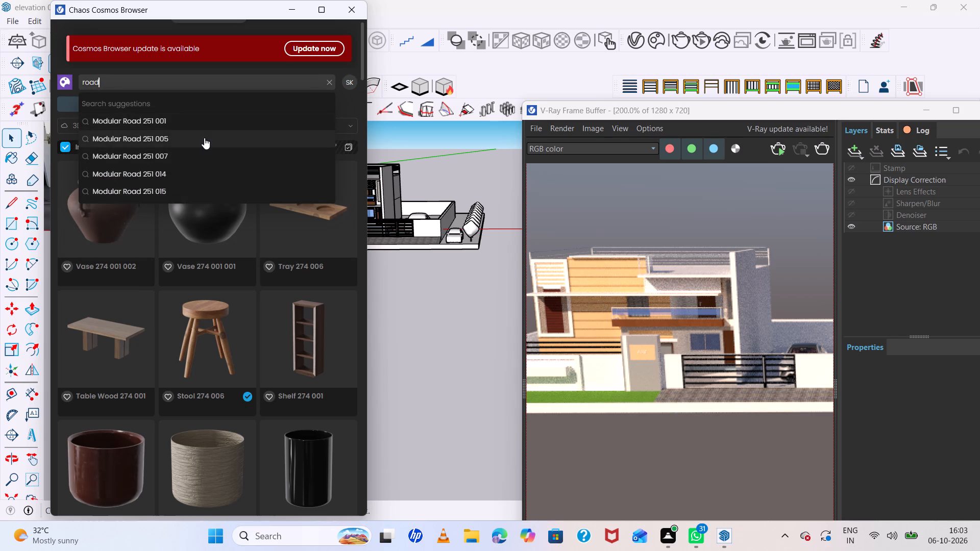
key("Return")
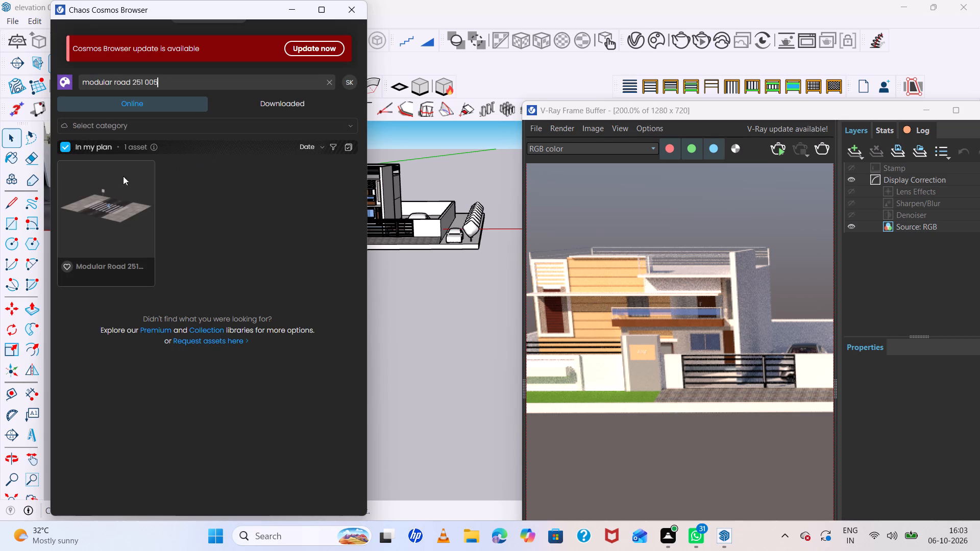
scroll(85, 219, "up", 12)
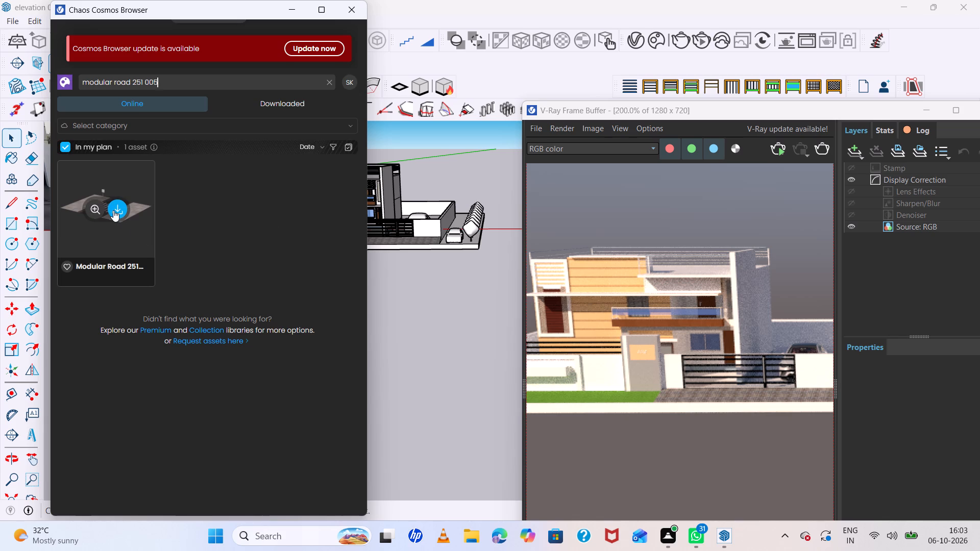
left_click(116, 207)
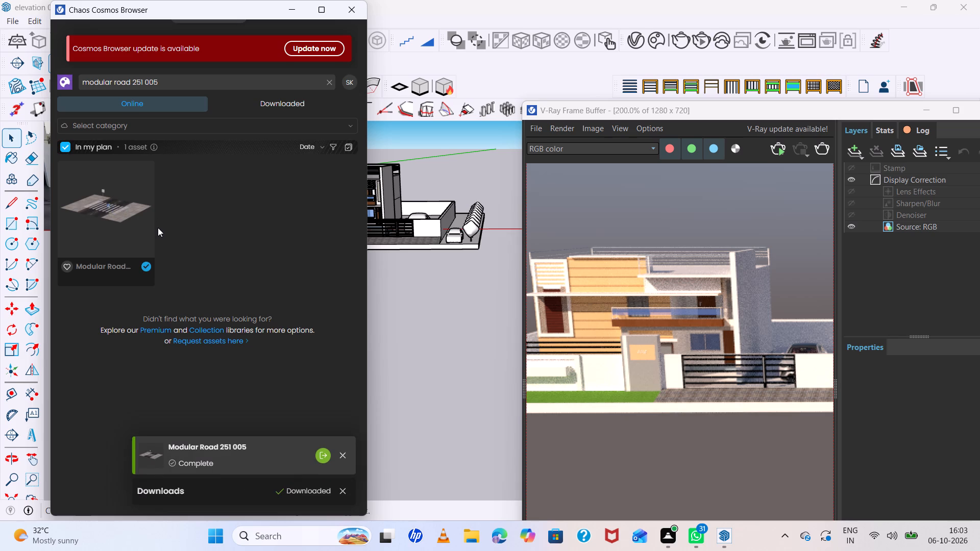
Import Modular Road 251 005 and place one copy on the open ground in front of the house plot.
left_click(117, 209)
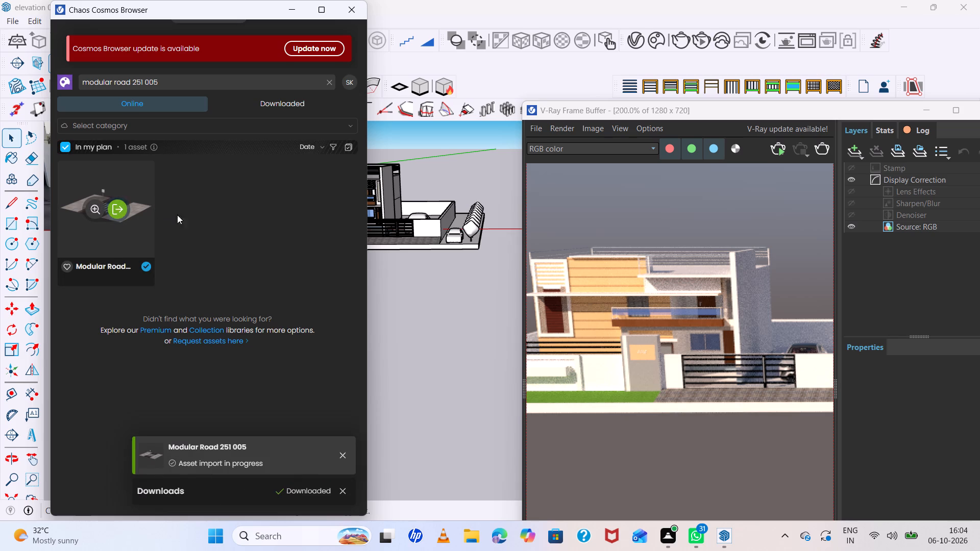
scroll(394, 278, "down", 3)
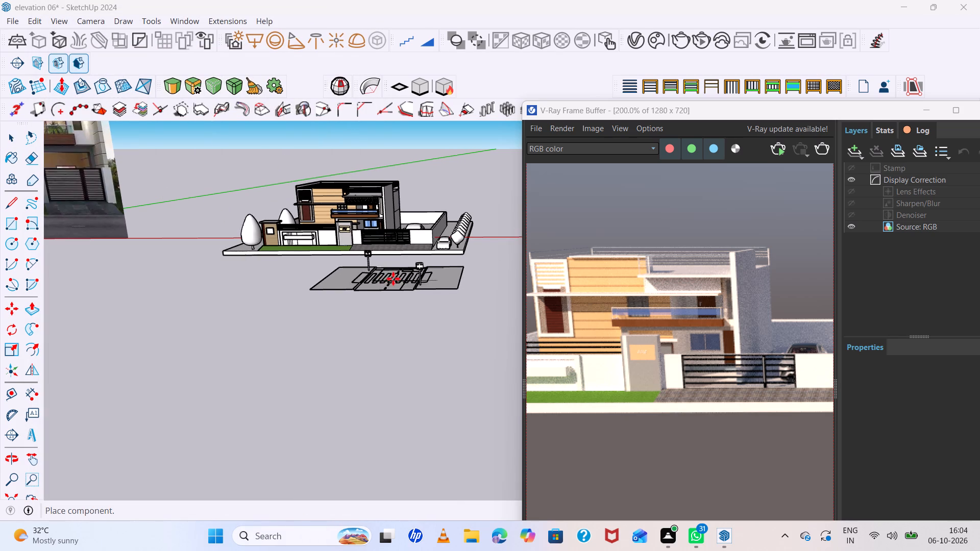
middle_click_drag(394, 284, 243, 327)
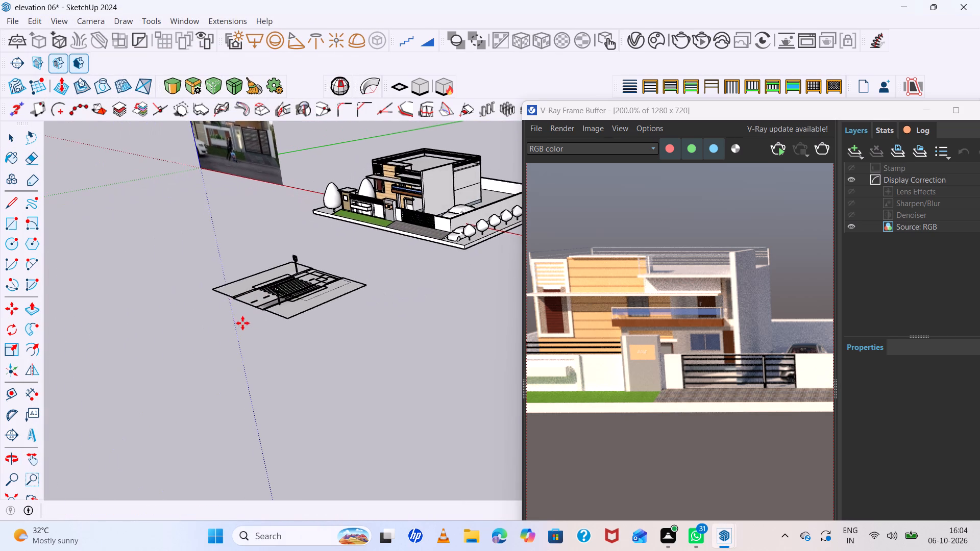
left_click(364, 314)
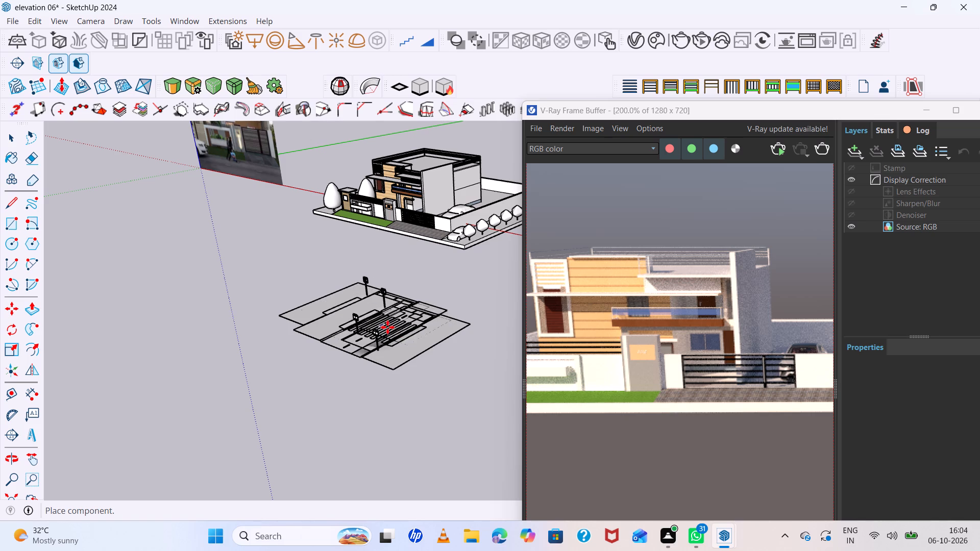
key("Escape")
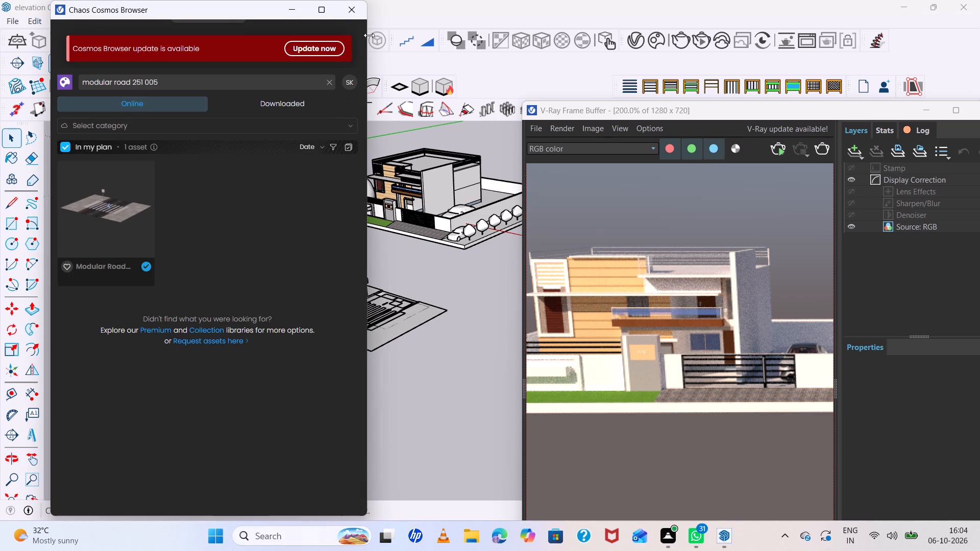
Look up Modular Road 251 007, 251 014 and 251 015 in Cosmos to compare them, then close the browser.
double_click(290, 79)
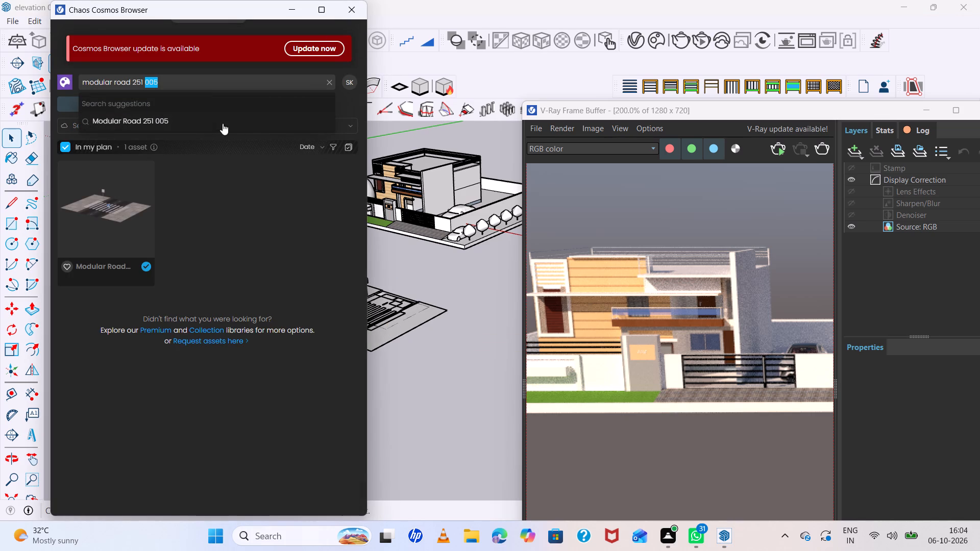
double_click(192, 78)
double_click(192, 78)
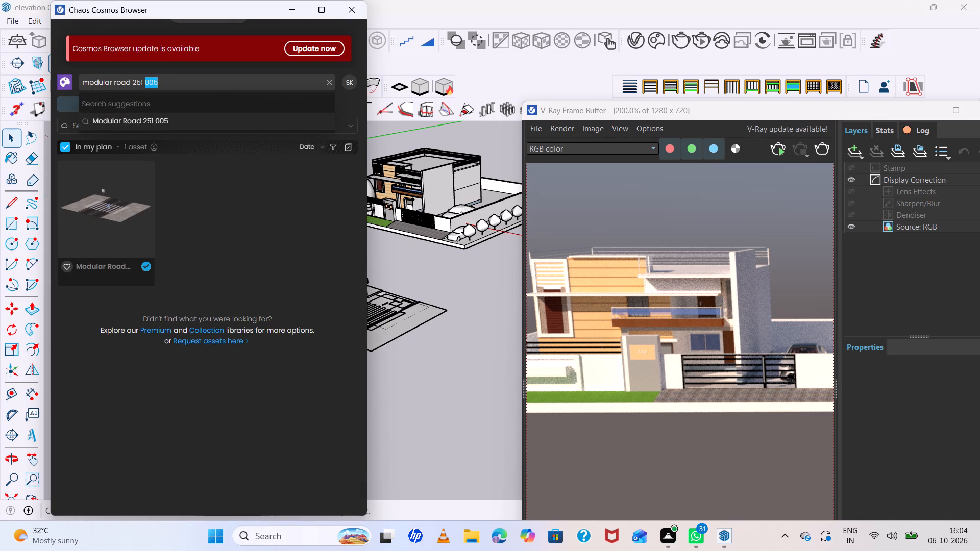
double_click(198, 81)
key("BackSpace")
key("BackSpace")
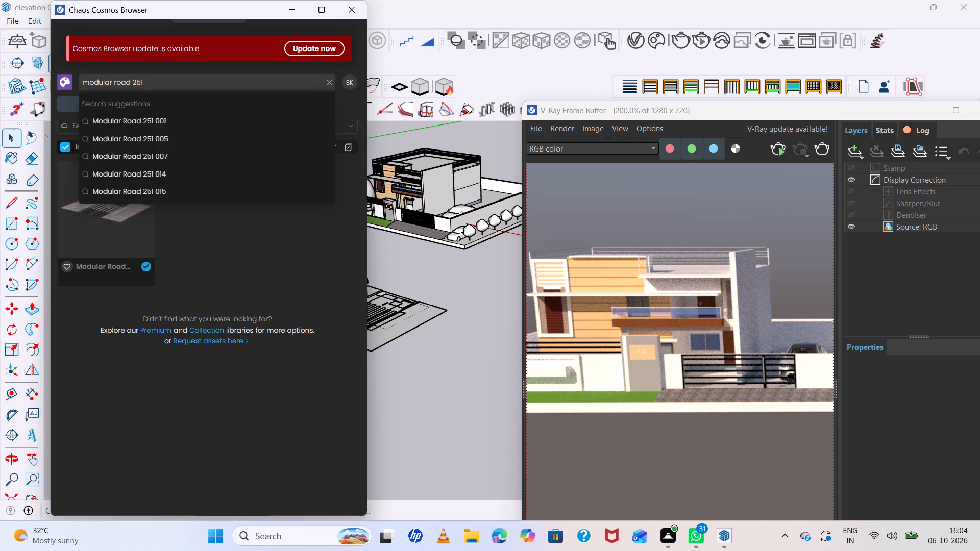
key("BackSpace")
double_click(191, 153)
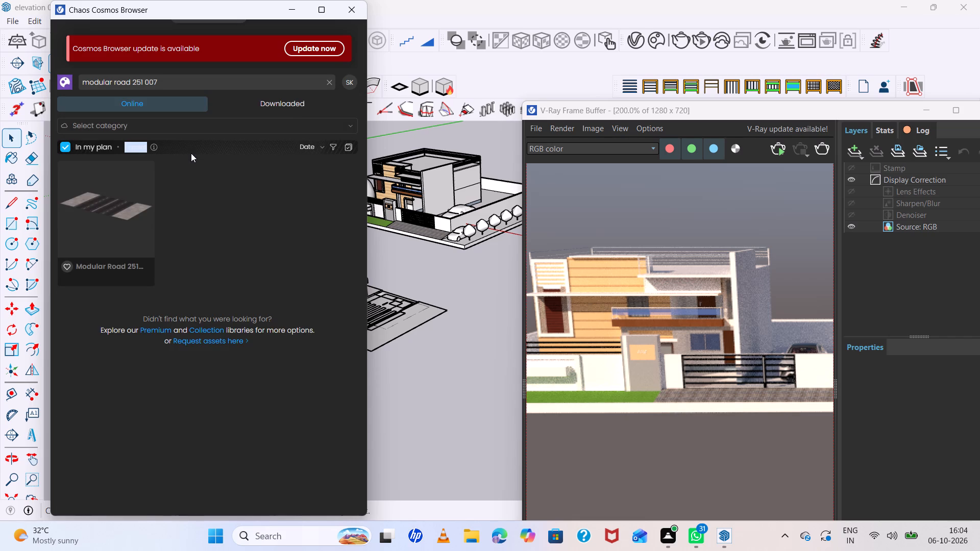
left_click(193, 81)
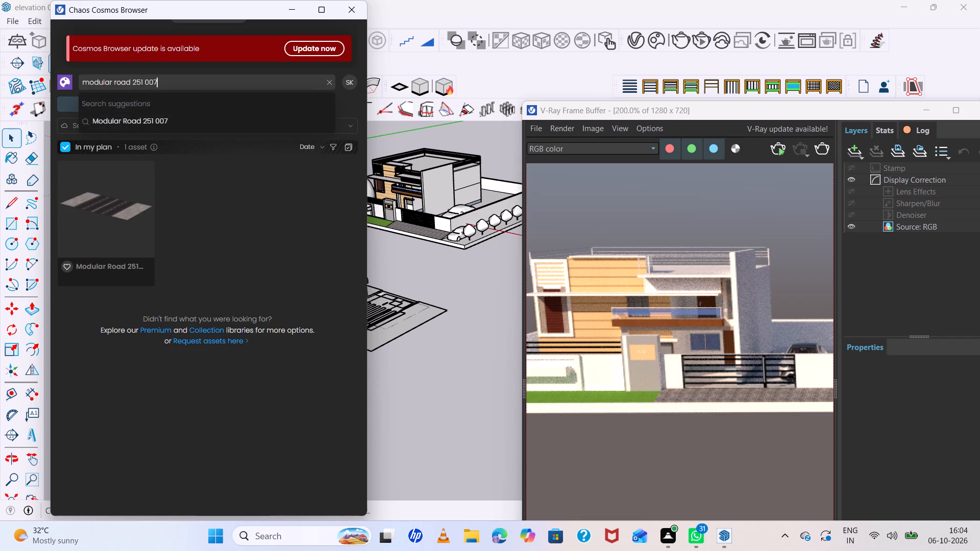
key("BackSpace")
key("BackSpace")
left_click(176, 171)
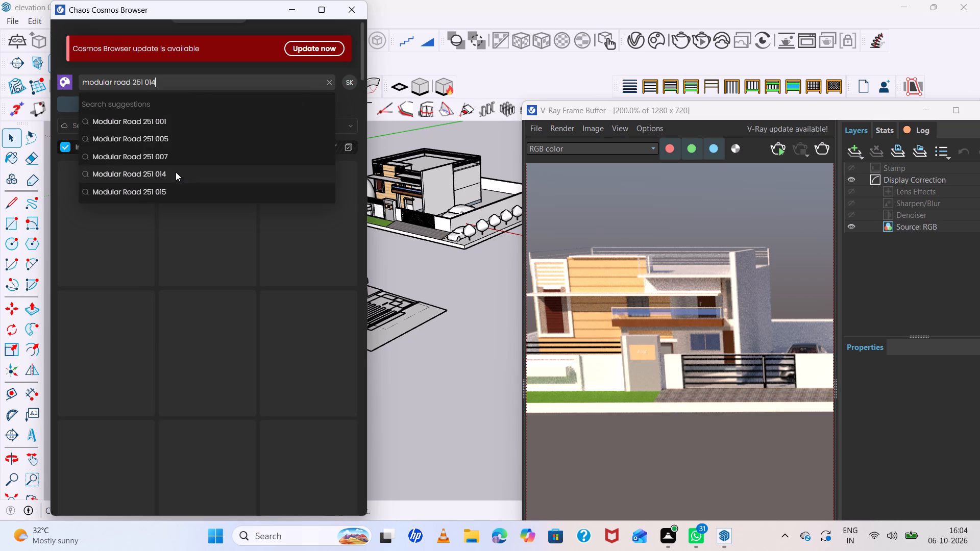
left_click(178, 79)
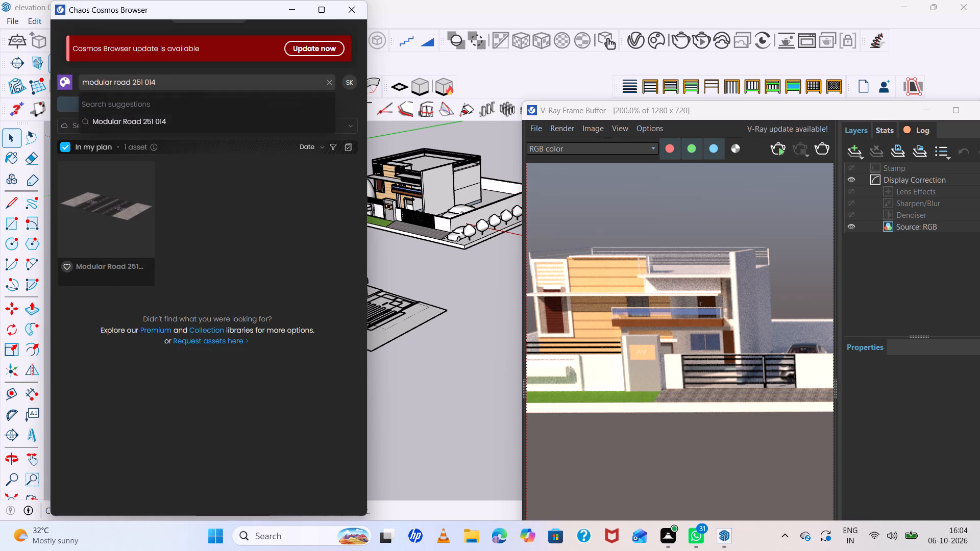
key("BackSpace")
key("BackSpace")
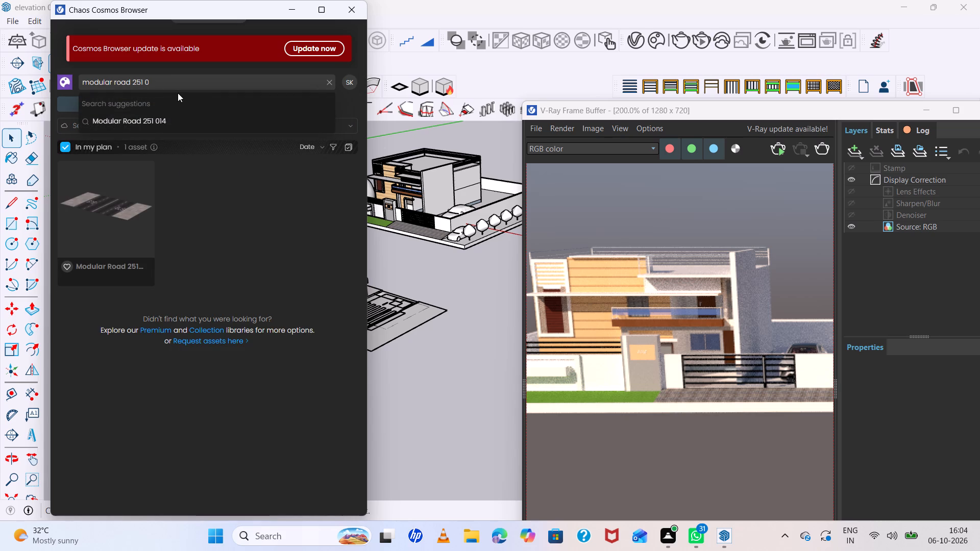
double_click(166, 190)
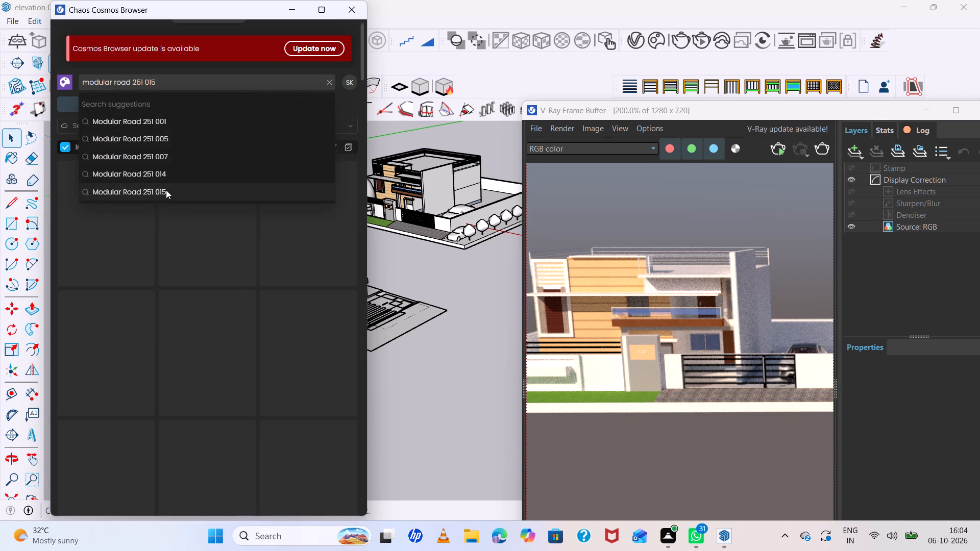
left_click(357, 7)
Rotate the placed modular road a quarter turn in the ground plane about its near corner, from the red to the green axis direction.
scroll(409, 314, "up", 5)
middle_click_drag(375, 322, 375, 325)
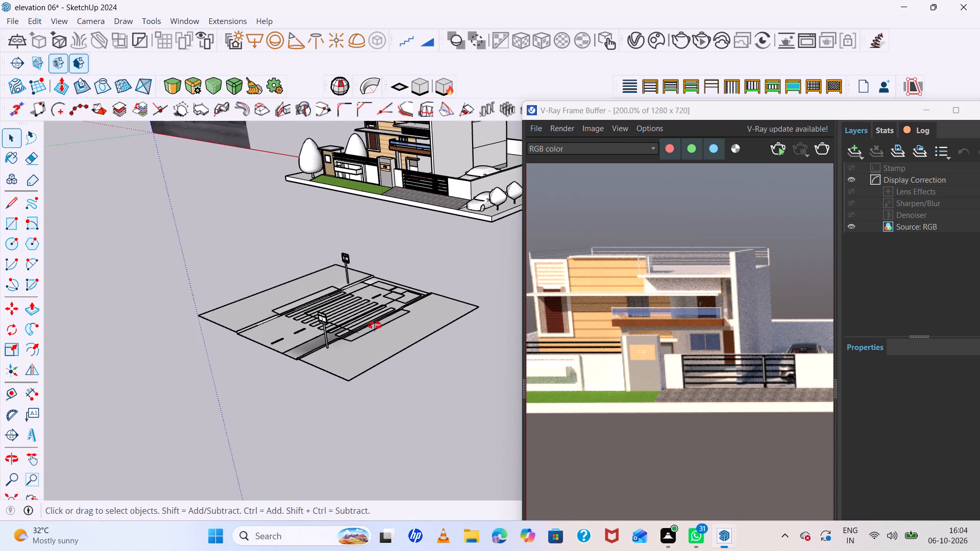
middle_click_drag(375, 325, 380, 360)
left_click(375, 411)
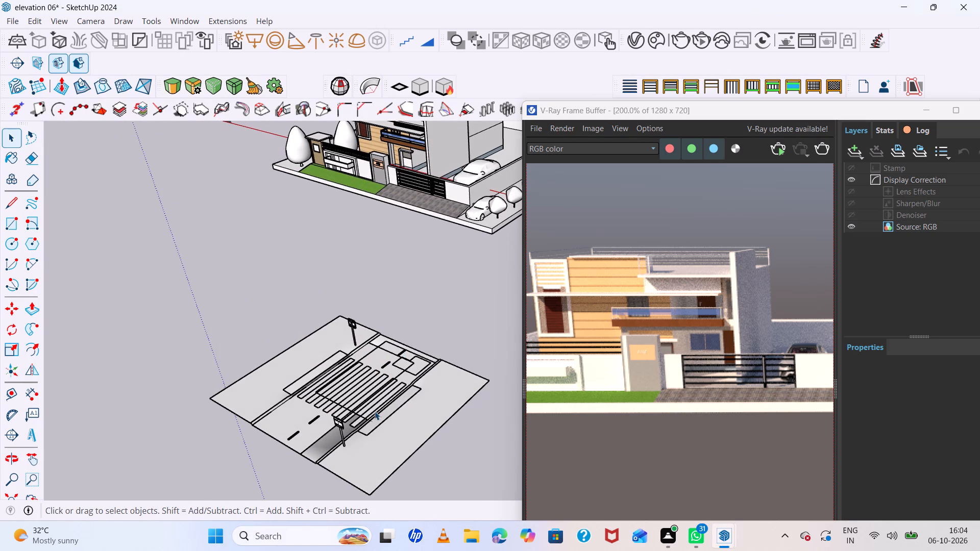
key("r")
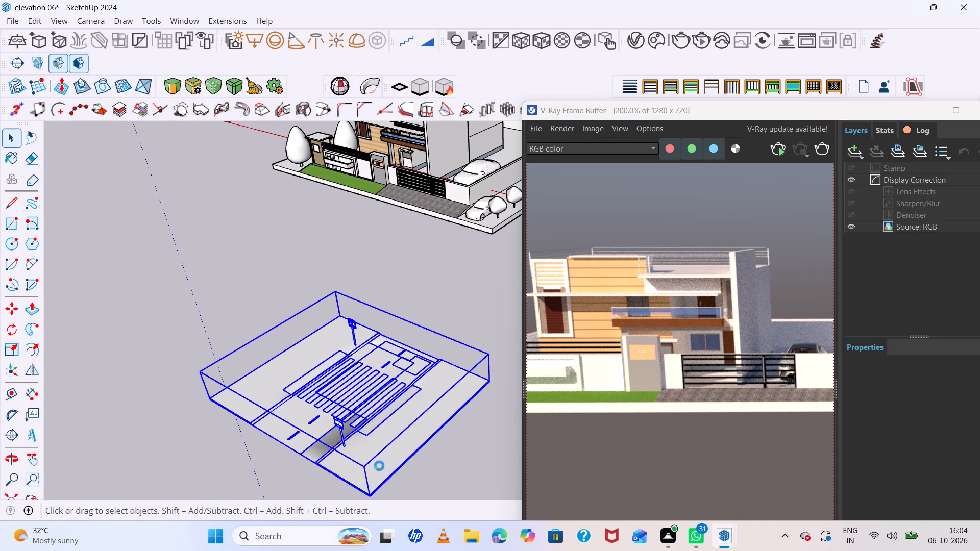
scroll(318, 361, "down", 1)
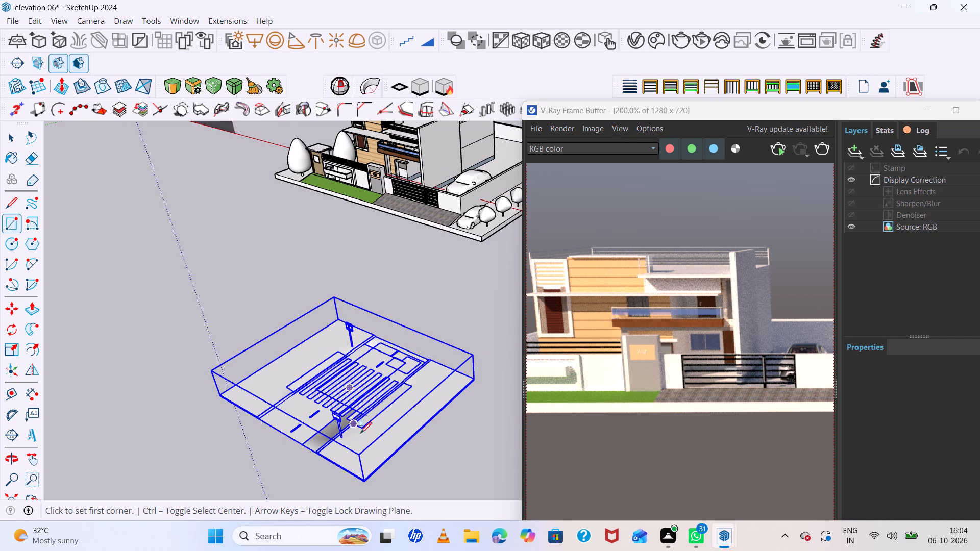
key("r")
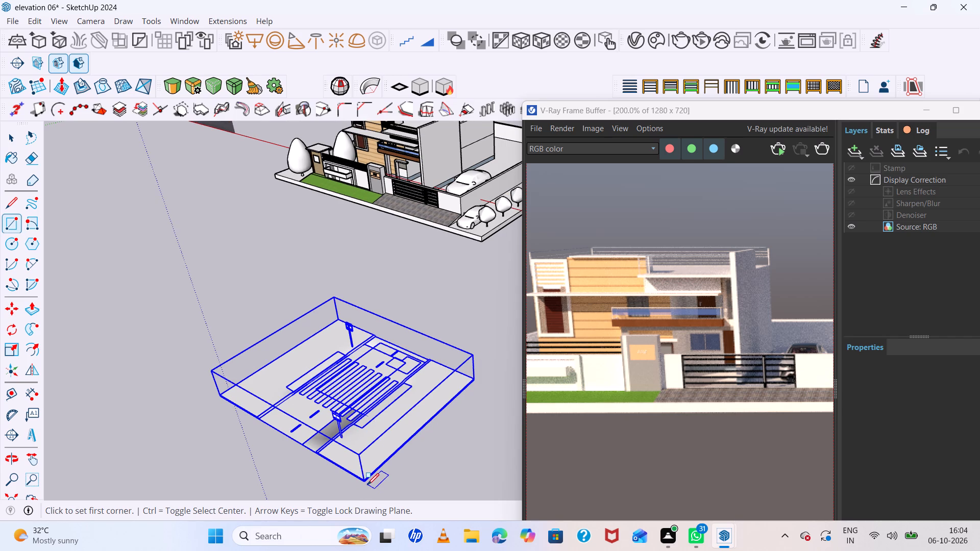
key("q")
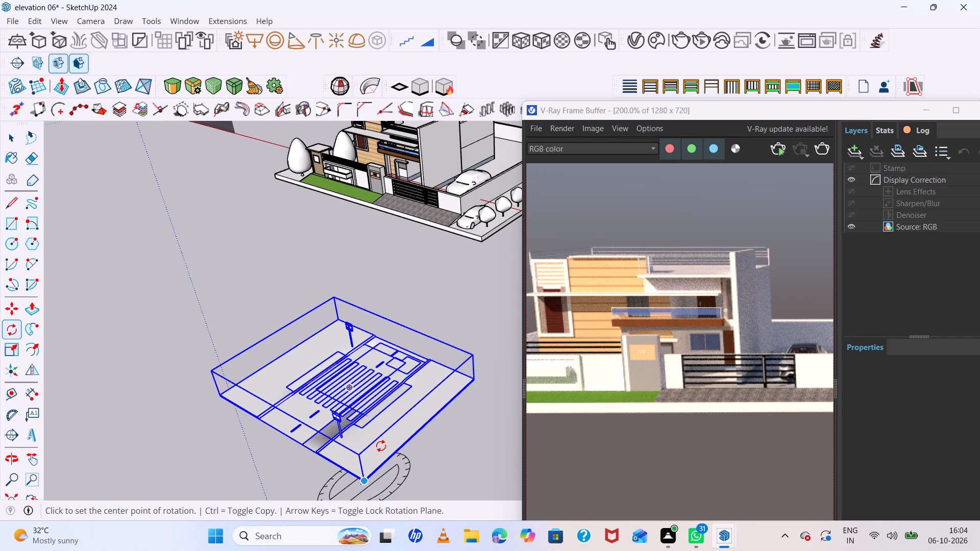
scroll(365, 407, "down", 3)
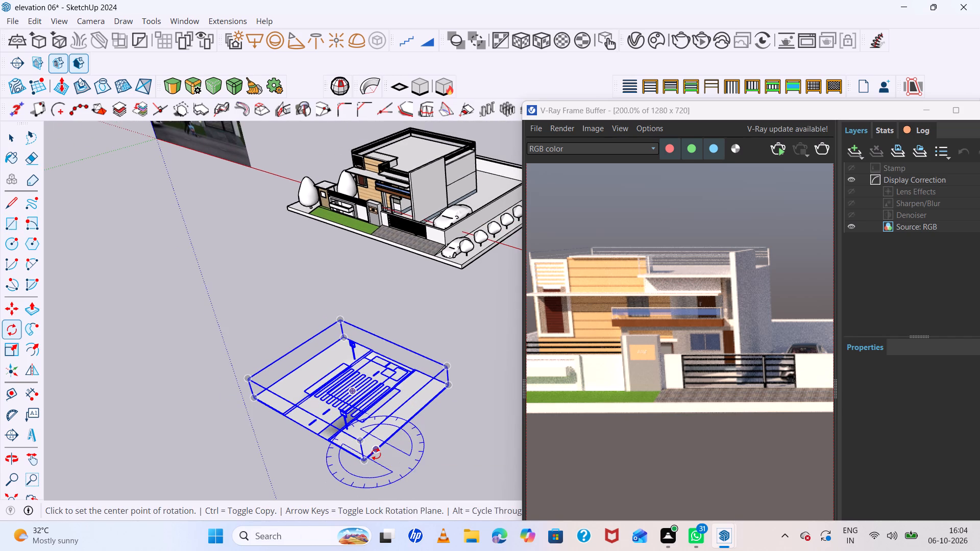
left_click(376, 454)
left_click(454, 461)
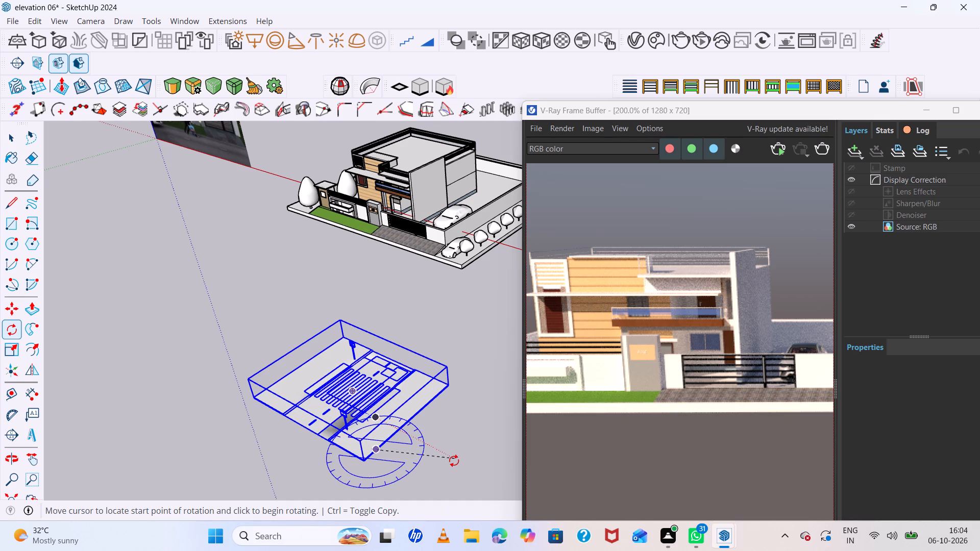
key("Escape")
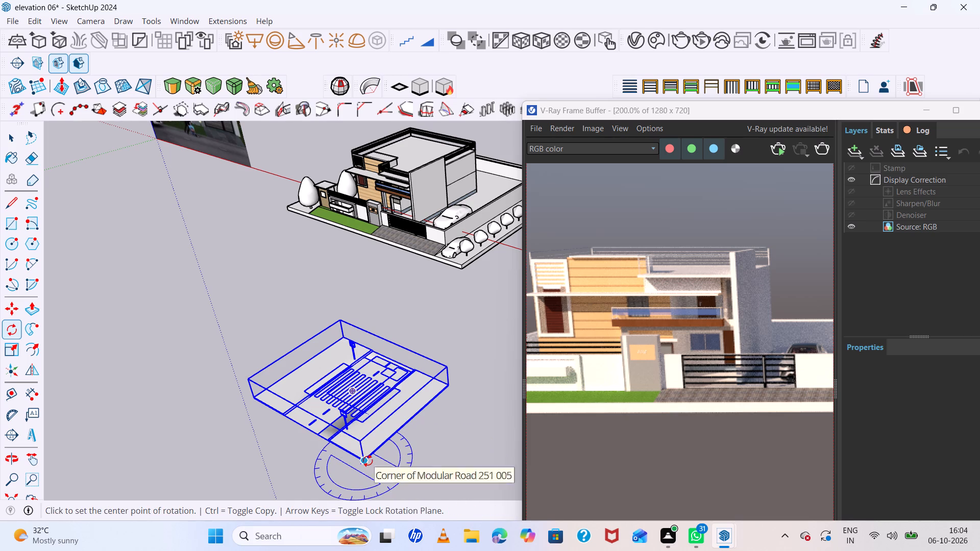
left_click(367, 461)
left_click(435, 497)
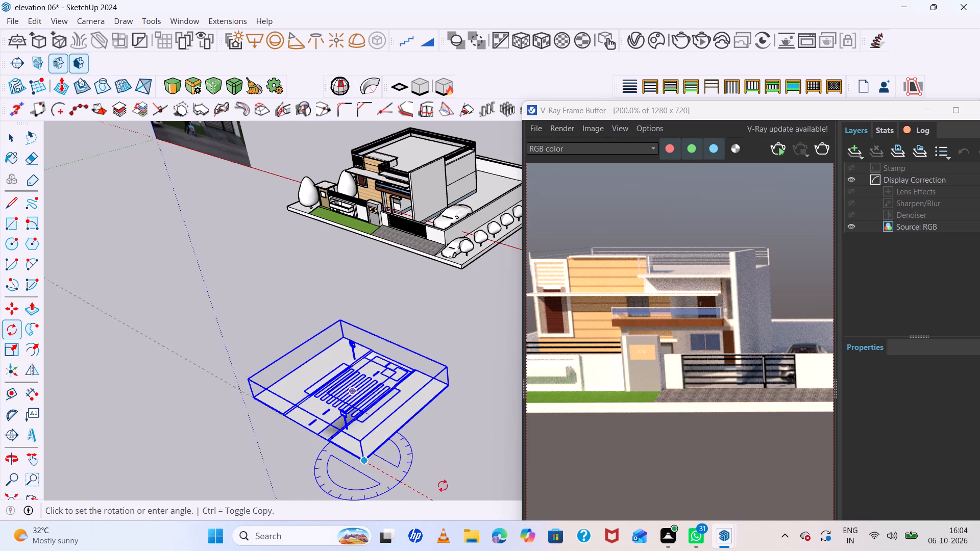
left_click(426, 401)
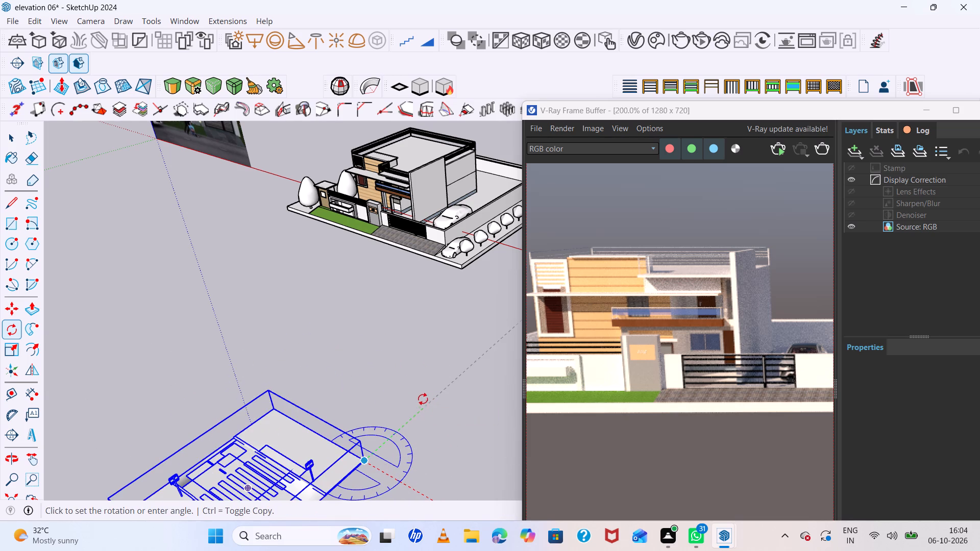
scroll(386, 368, "down", 4)
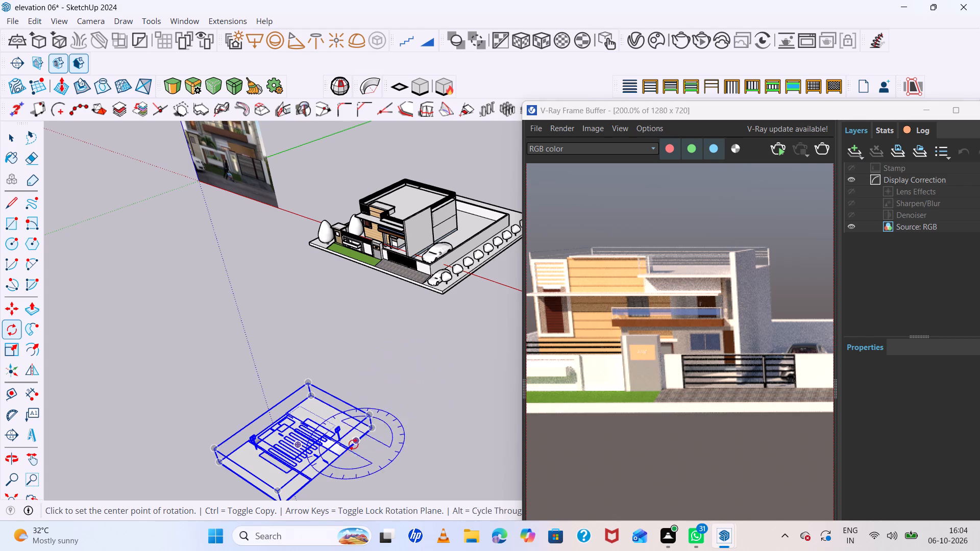
Scale the modular road narrower across its width, pulling both long sides inward to make a slim strip.
key("s")
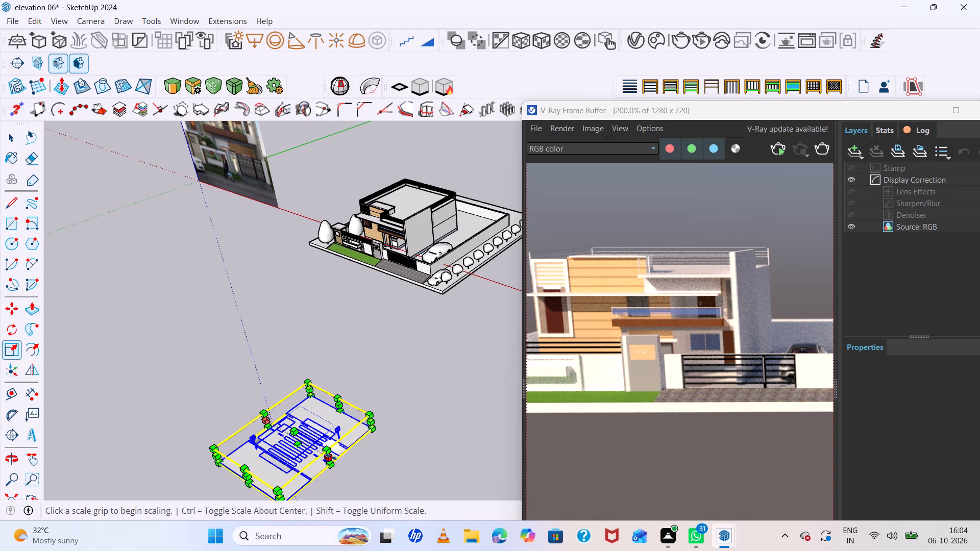
left_click_drag(331, 457, 300, 439)
scroll(266, 424, "up", 3)
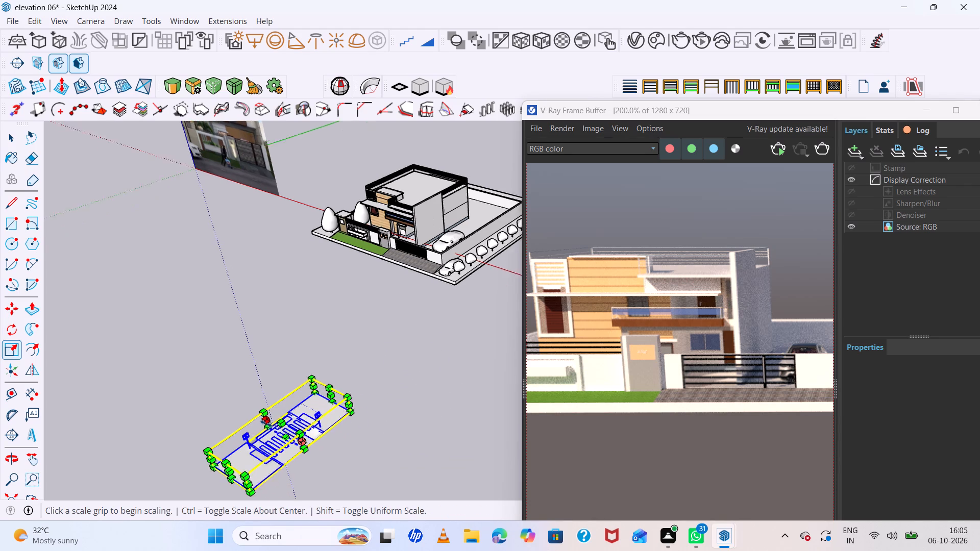
scroll(266, 423, "up", 2)
left_click(268, 419)
left_click_drag(268, 419, 288, 431)
left_click(288, 431)
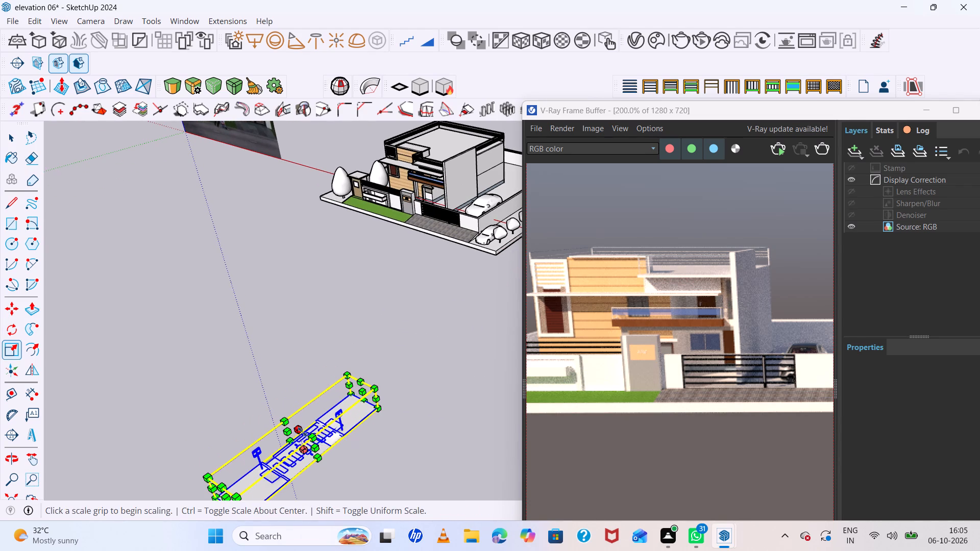
key("space")
scroll(298, 393, "down", 4)
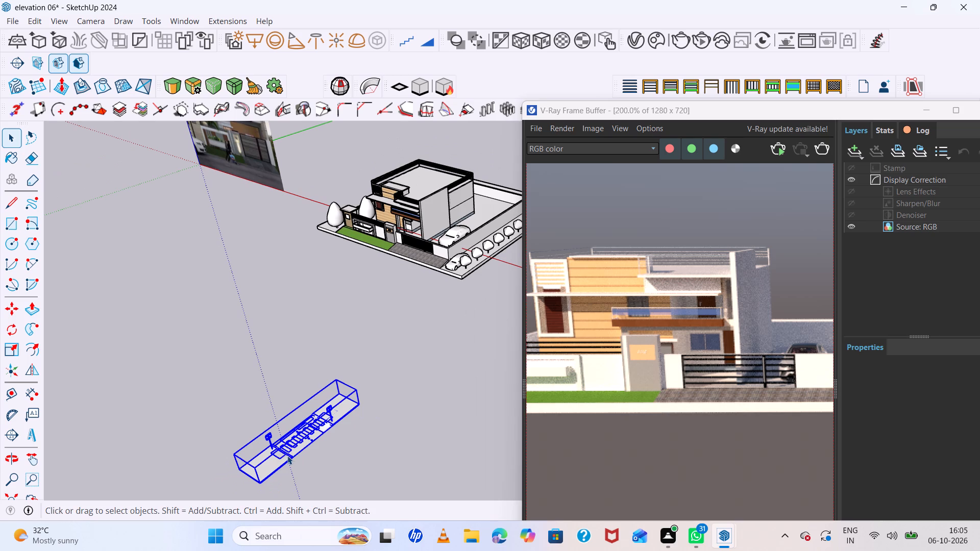
Move the modular road by its near corner onto the front outer corner of the side strip where the car and trees stand.
key("m")
double_click(259, 483)
left_click(263, 480)
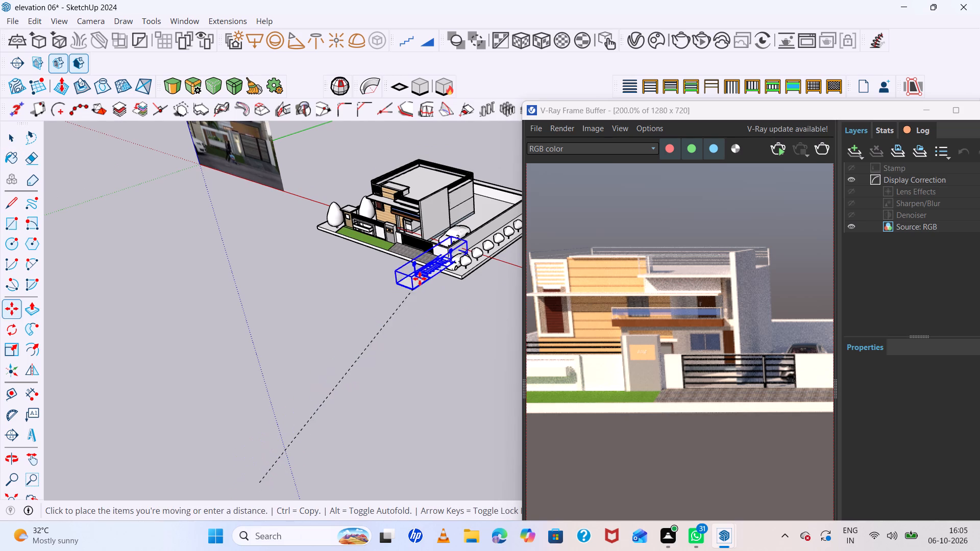
scroll(462, 262, "up", 15)
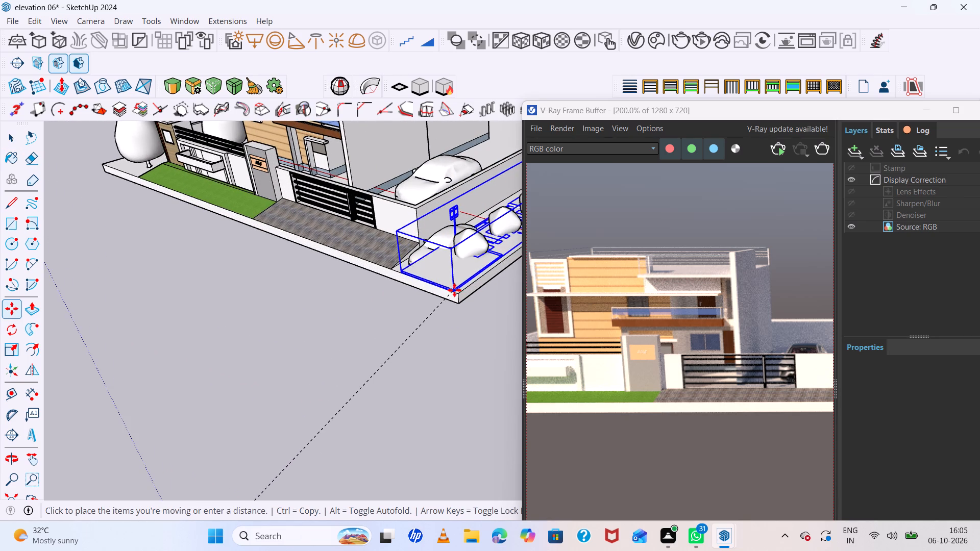
left_click(457, 293)
Fine-tune the modular road's position so its bottom corner meets the top front corner of the plot slab.
middle_click_drag(399, 293, 478, 309)
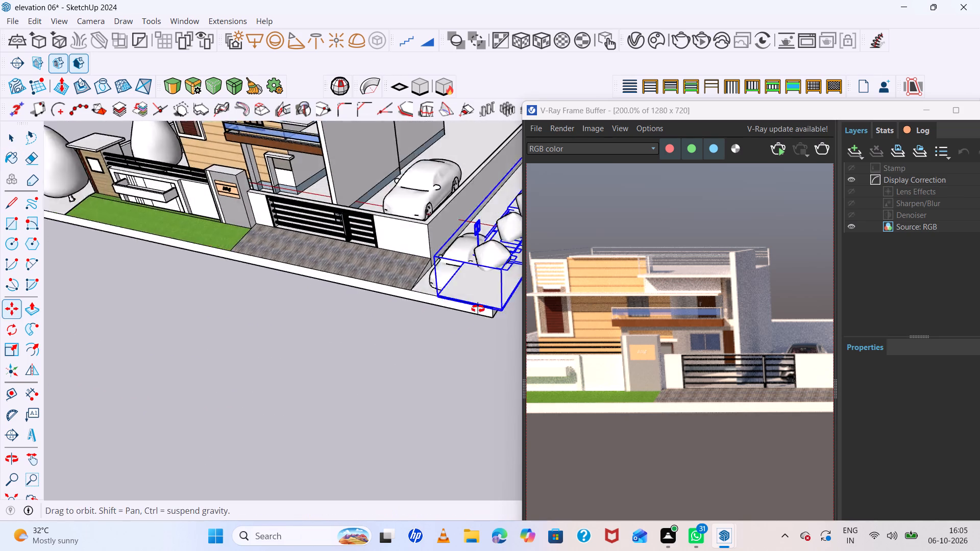
middle_click_drag(478, 309, 514, 311)
scroll(477, 311, "up", 13)
scroll(426, 259, "down", 8)
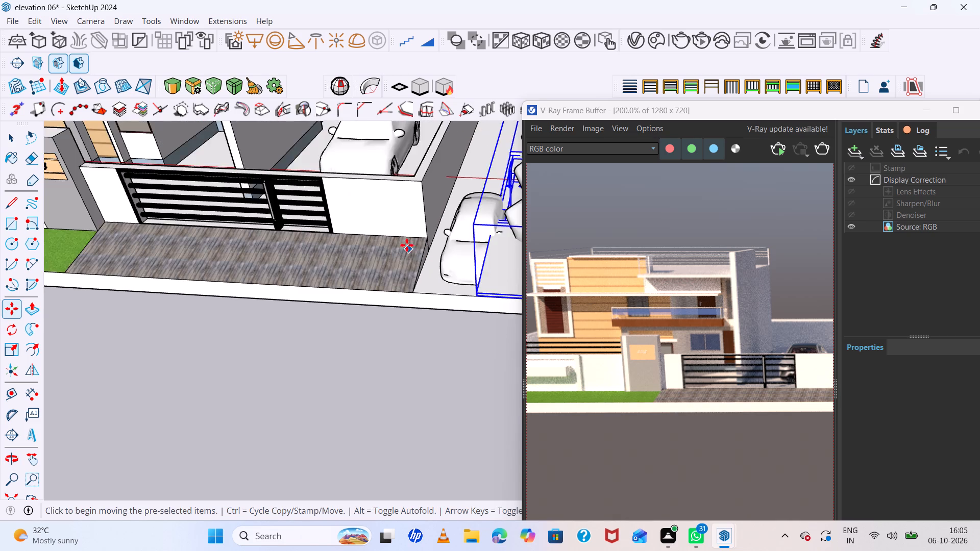
scroll(407, 245, "down", 5)
scroll(487, 288, "up", 6)
middle_click_drag(506, 273, 468, 202)
scroll(502, 251, "up", 7)
left_click(491, 220)
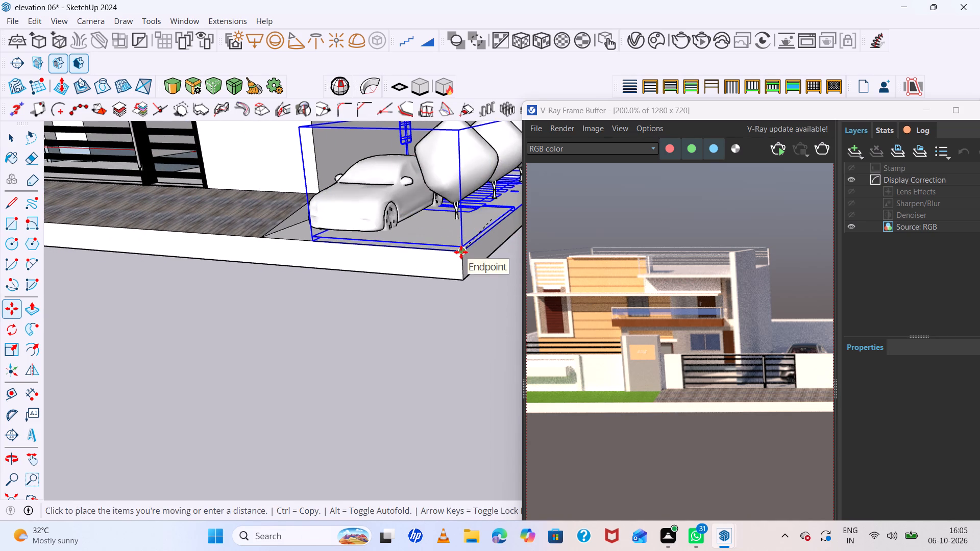
left_click(457, 252)
scroll(463, 254, "up", 12)
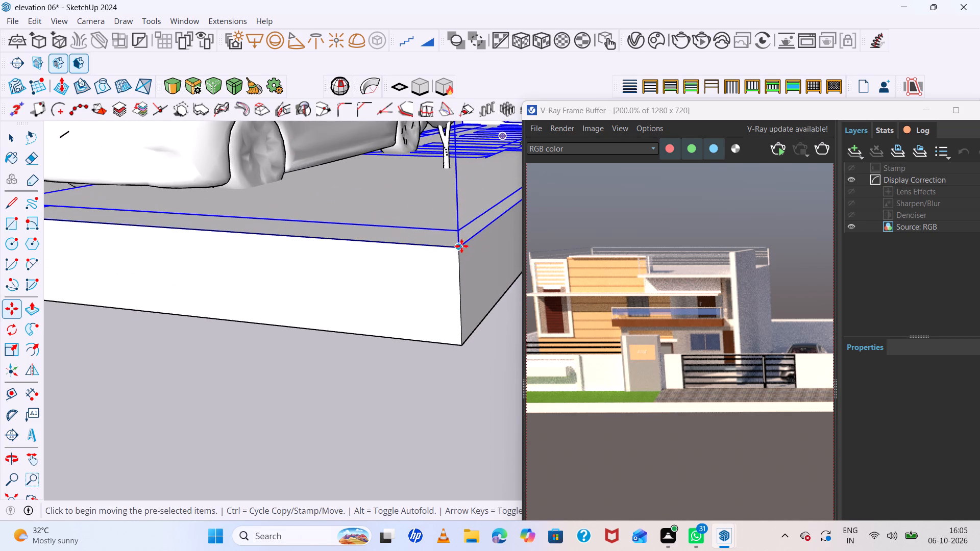
left_click(460, 245)
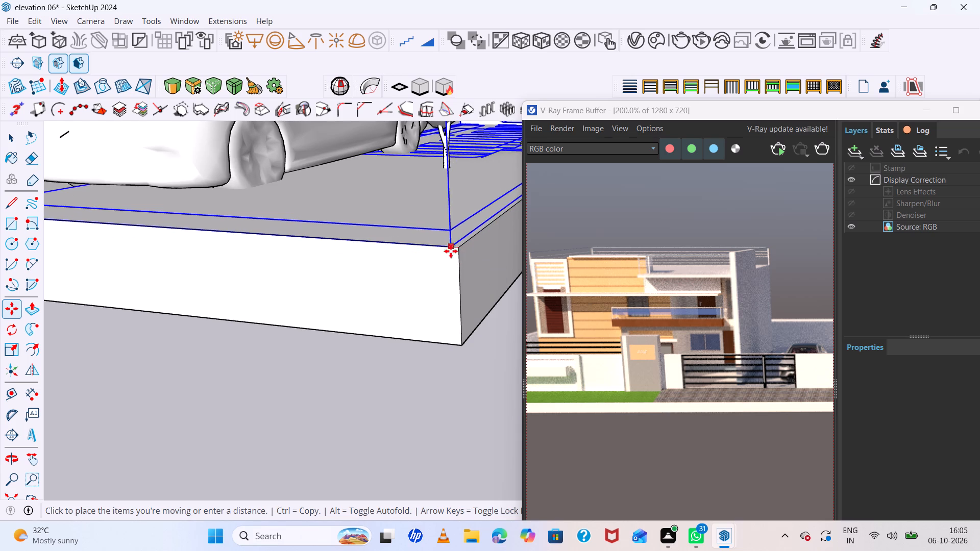
left_click(456, 254)
Scale the modular road's width so its inner edge reaches the base of the side boundary wall.
scroll(448, 254, "down", 15)
middle_click_drag(347, 273, 444, 288)
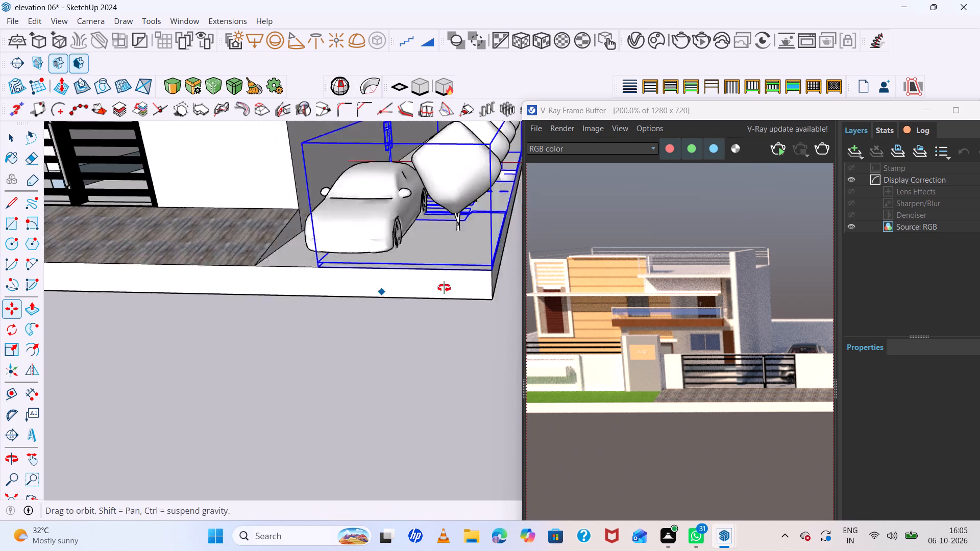
middle_click_drag(444, 288, 525, 289)
scroll(462, 284, "up", 4)
key("s")
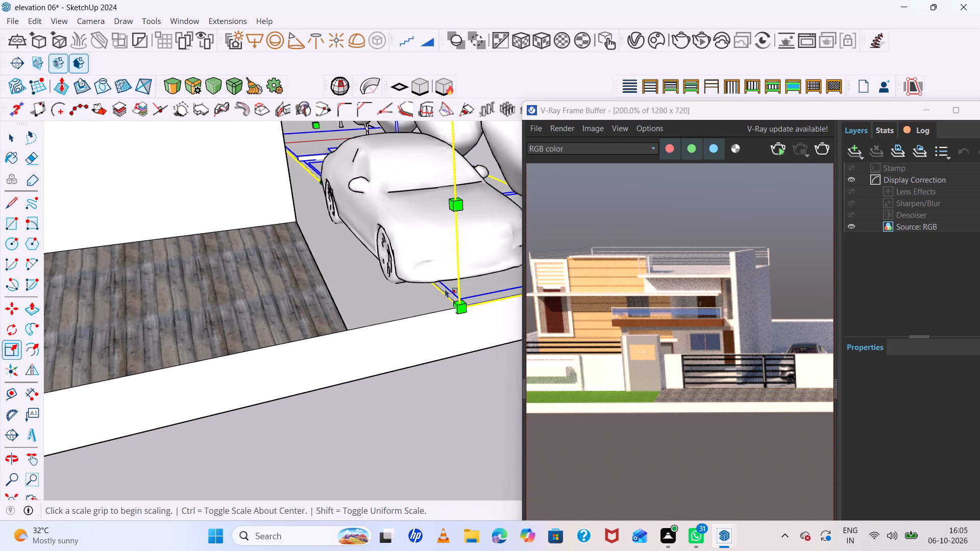
scroll(440, 291, "up", 4)
scroll(316, 220, "down", 2)
scroll(257, 164, "up", 7)
scroll(274, 157, "down", 5)
scroll(295, 159, "up", 5)
left_click(317, 162)
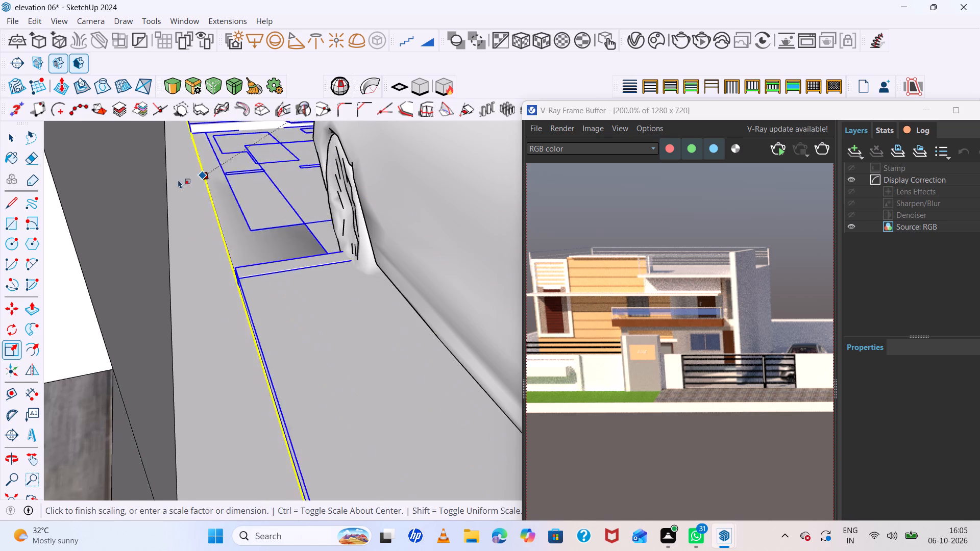
left_click(171, 190)
scroll(172, 190, "down", 2)
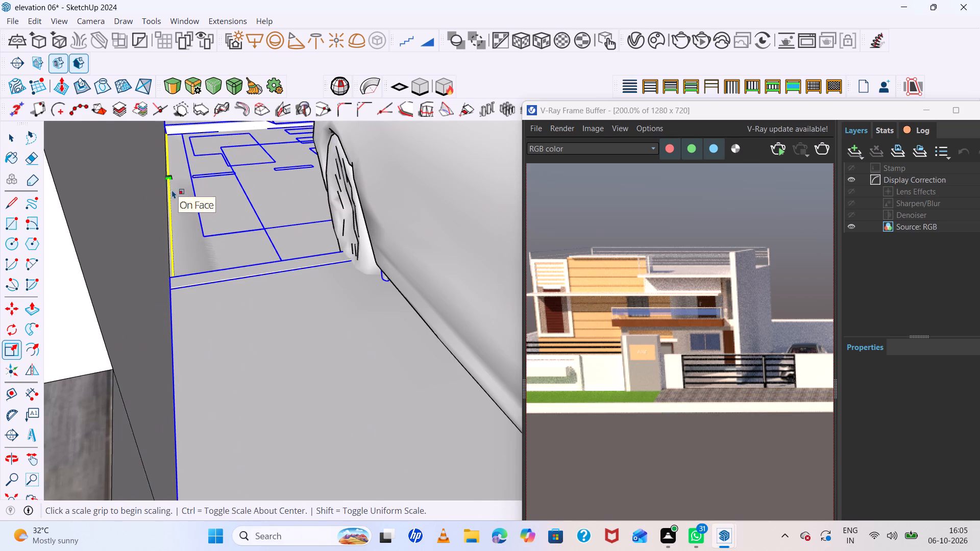
Stretch the modular road lengthwise along the tree row to the rear edge of the plot slab, and deselect it.
scroll(172, 190, "down", 18)
middle_click_drag(357, 241, 216, 284)
scroll(239, 263, "down", 16)
scroll(339, 211, "down", 5)
middle_click_drag(360, 205, 149, 238)
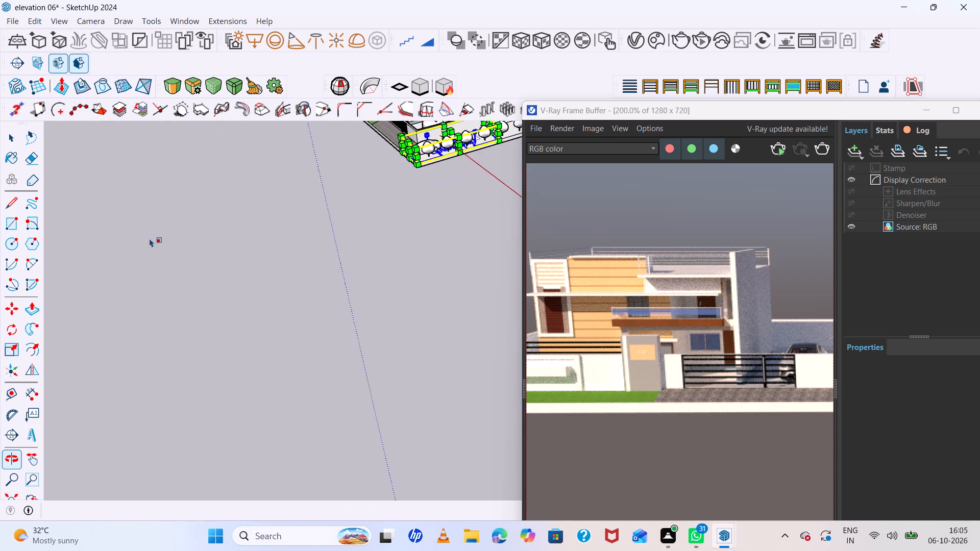
scroll(275, 204, "down", 8)
scroll(455, 130, "up", 17)
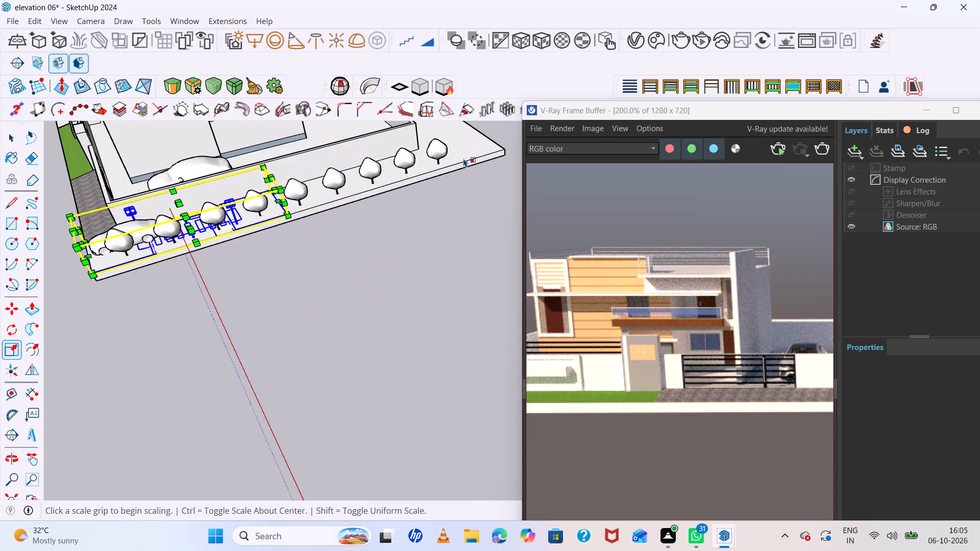
middle_click_drag(465, 161, 325, 190)
scroll(367, 185, "up", 1)
scroll(207, 180, "down", 13)
scroll(295, 155, "up", 4)
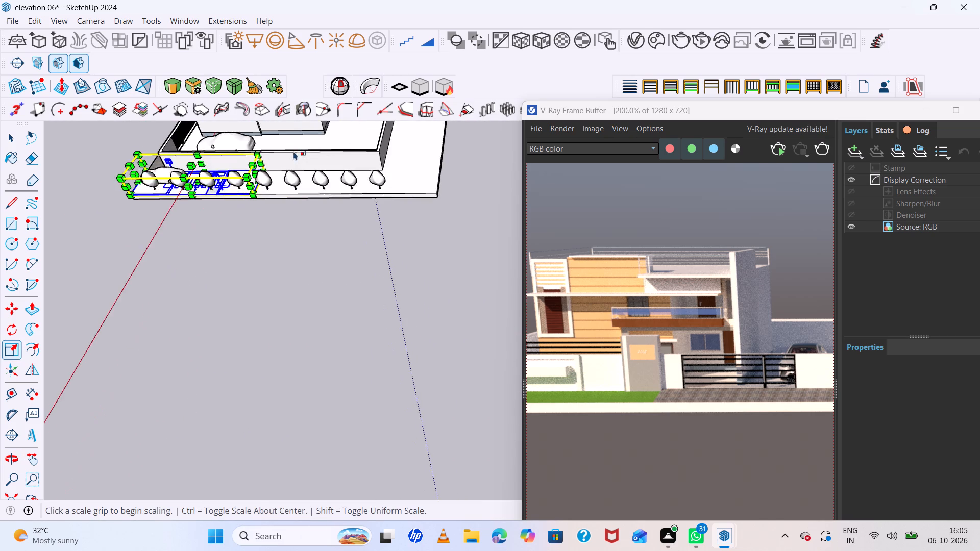
scroll(293, 151, "up", 16)
triple_click(201, 213)
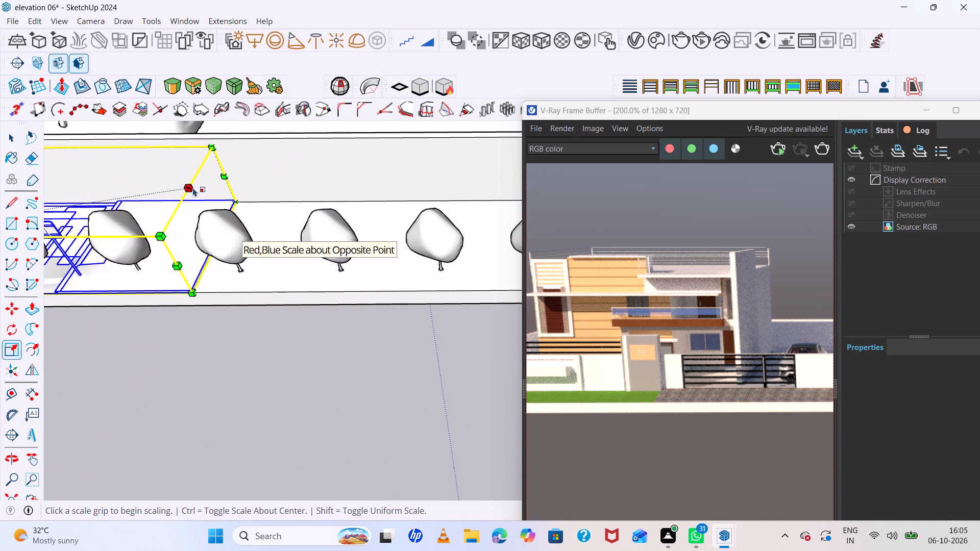
left_click(204, 219)
left_click_drag(204, 219, 230, 224)
scroll(406, 241, "down", 12)
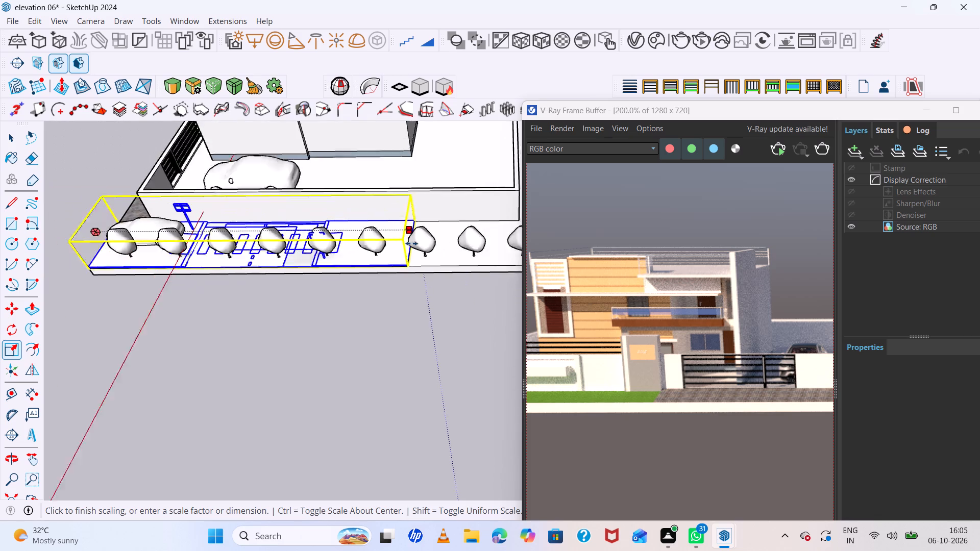
scroll(411, 243, "down", 9)
scroll(493, 248, "up", 6)
scroll(474, 227, "down", 3)
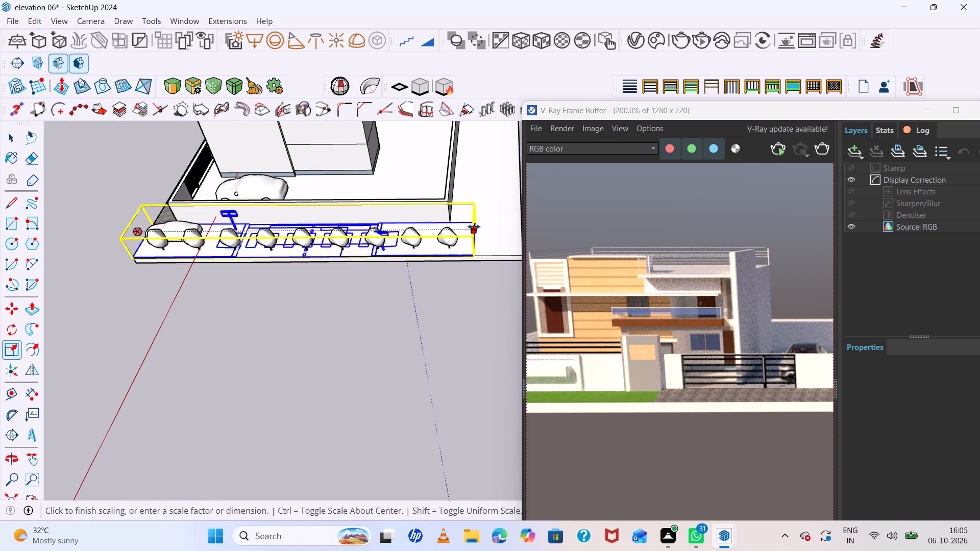
scroll(474, 227, "down", 3)
left_click(508, 229)
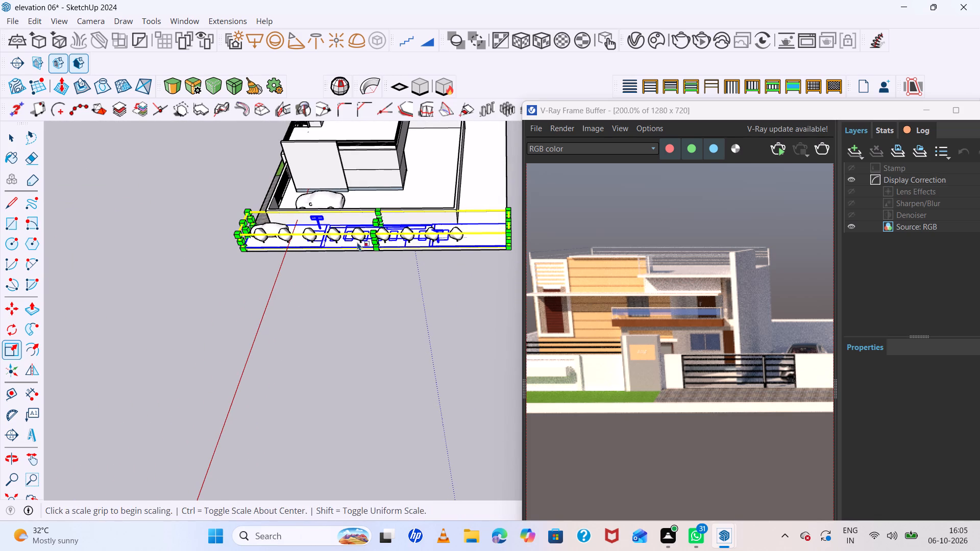
middle_click_drag(358, 243, 535, 268)
key("space")
left_click(411, 331)
Frame the house from a low front view and start the V-Ray interactive render.
scroll(378, 346, "up", 6)
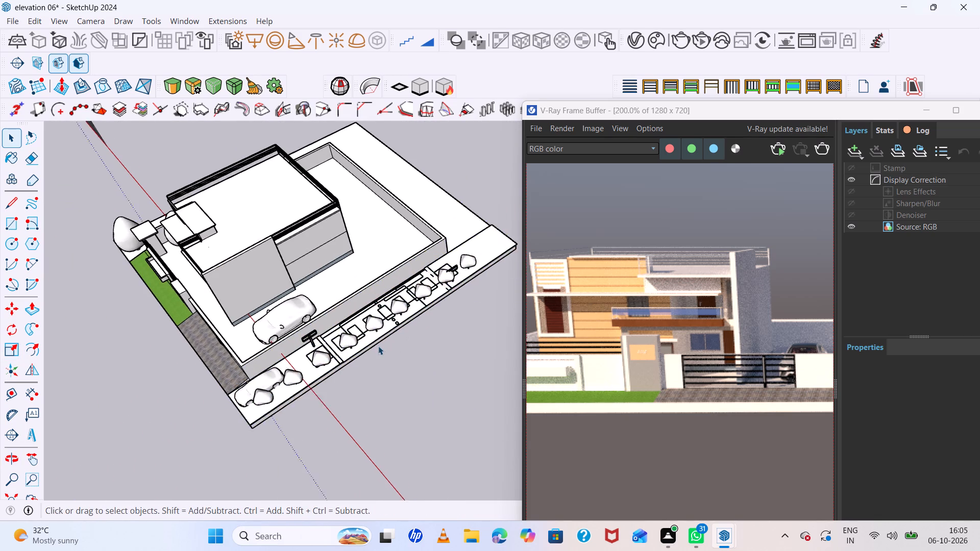
middle_click_drag(368, 349, 477, 246)
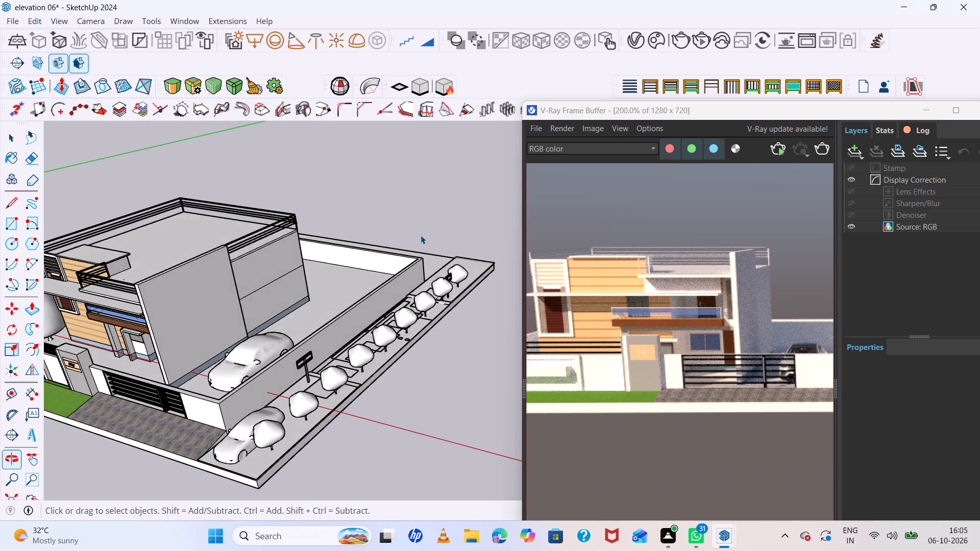
scroll(391, 229, "down", 7)
scroll(368, 348, "up", 6)
middle_click_drag(325, 369, 483, 391)
scroll(404, 282, "down", 7)
scroll(397, 266, "up", 7)
scroll(404, 270, "down", 13)
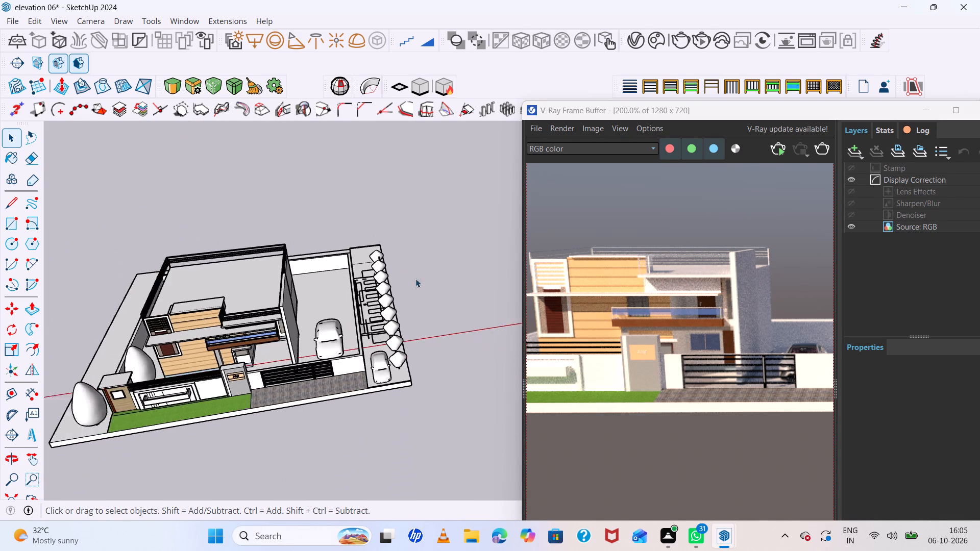
middle_click_drag(437, 366, 401, 258)
scroll(127, 340, "up", 2)
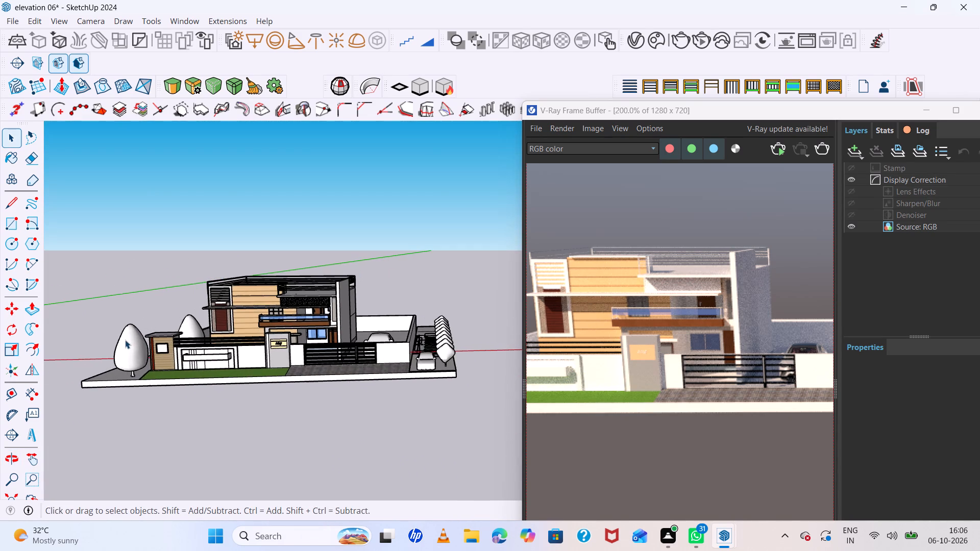
scroll(125, 337, "up", 1)
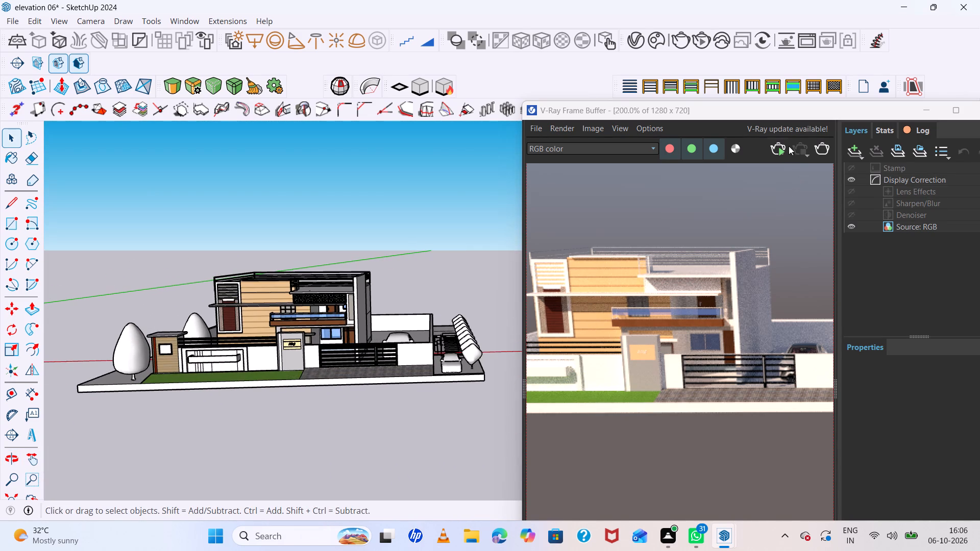
left_click(779, 151)
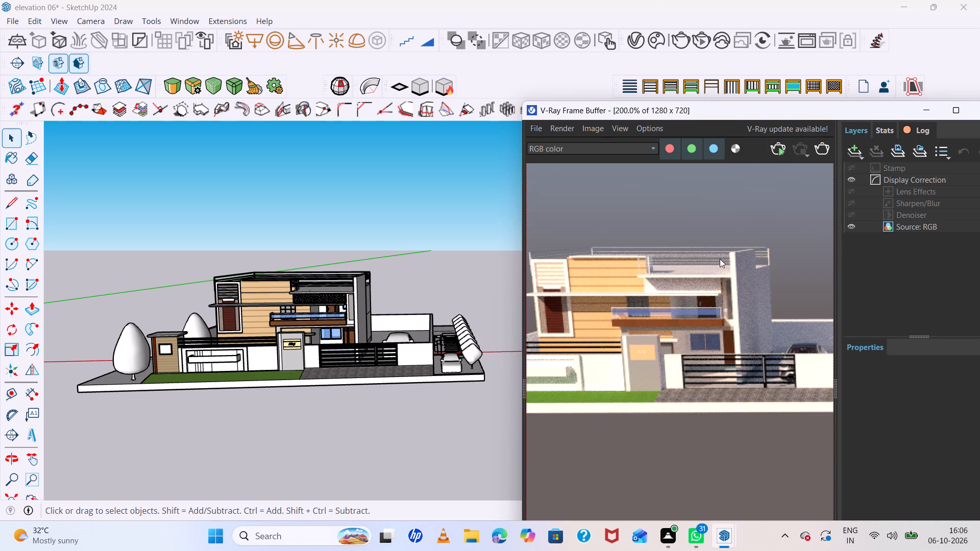
Examine the side road, parked cars and pink trees in the V-Ray render from the front and from above.
scroll(723, 275, "down", 3)
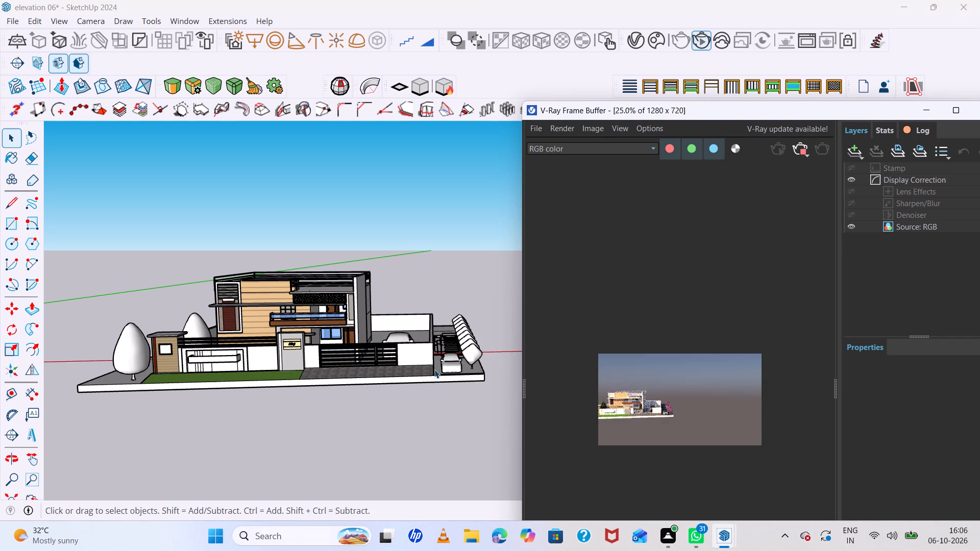
scroll(654, 401, "up", 4)
scroll(644, 375, "down", 3)
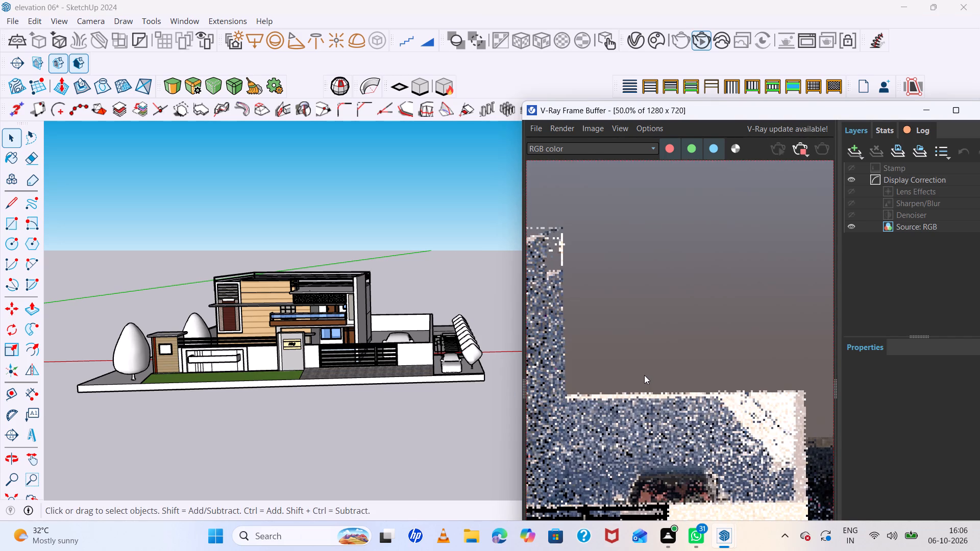
scroll(644, 375, "down", 2)
scroll(652, 406, "up", 2)
middle_click_drag(685, 422, 689, 446)
scroll(679, 430, "up", 3)
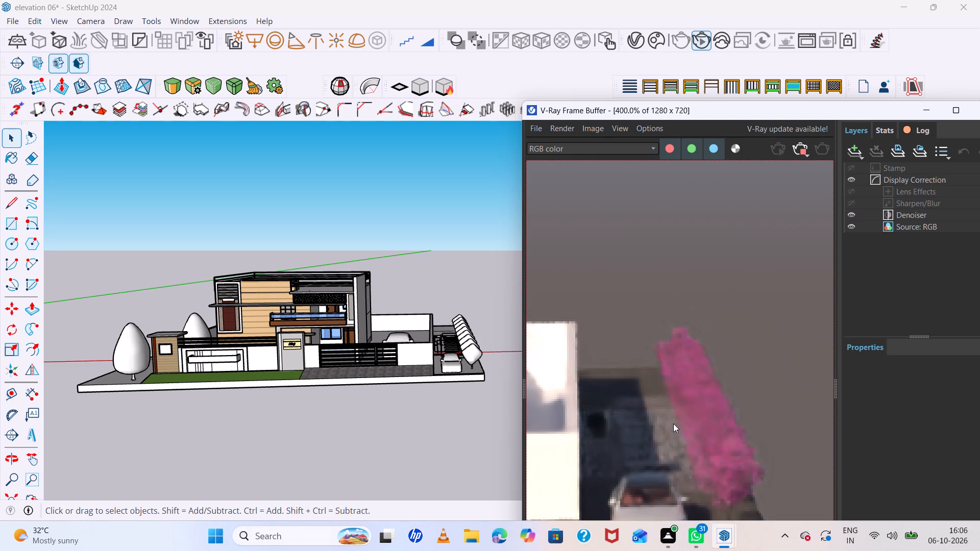
scroll(673, 423, "down", 2)
scroll(258, 315, "down", 1)
middle_click_drag(258, 314, 257, 348)
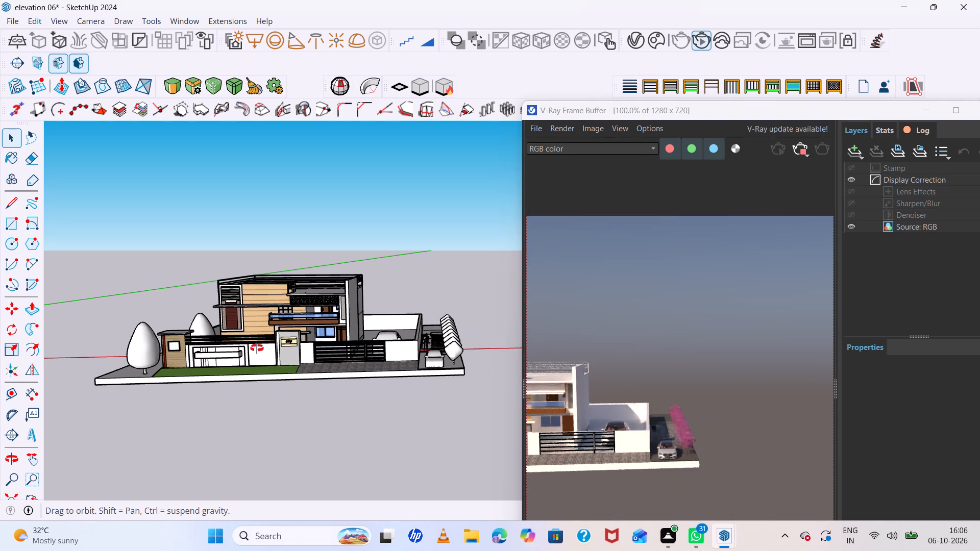
middle_click_drag(257, 348, 257, 408)
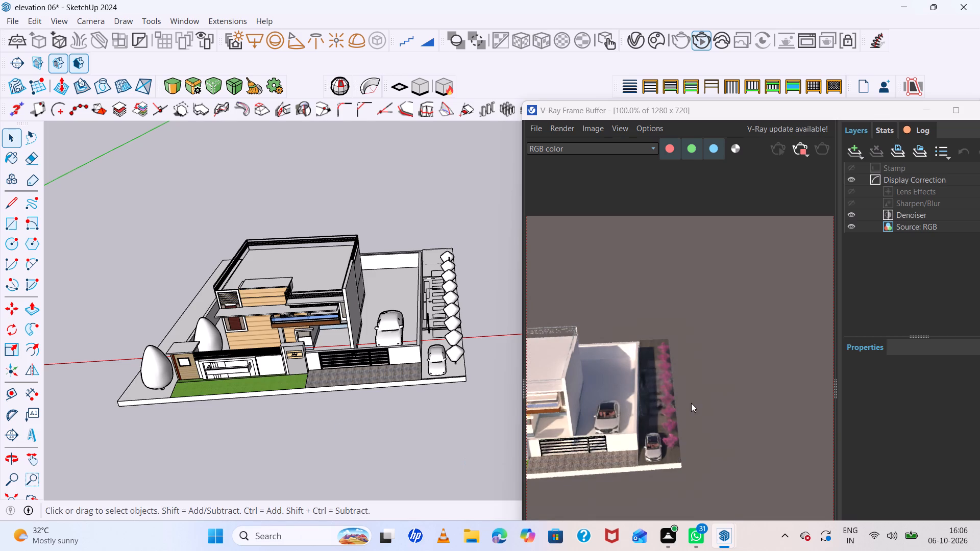
scroll(693, 402, "down", 1)
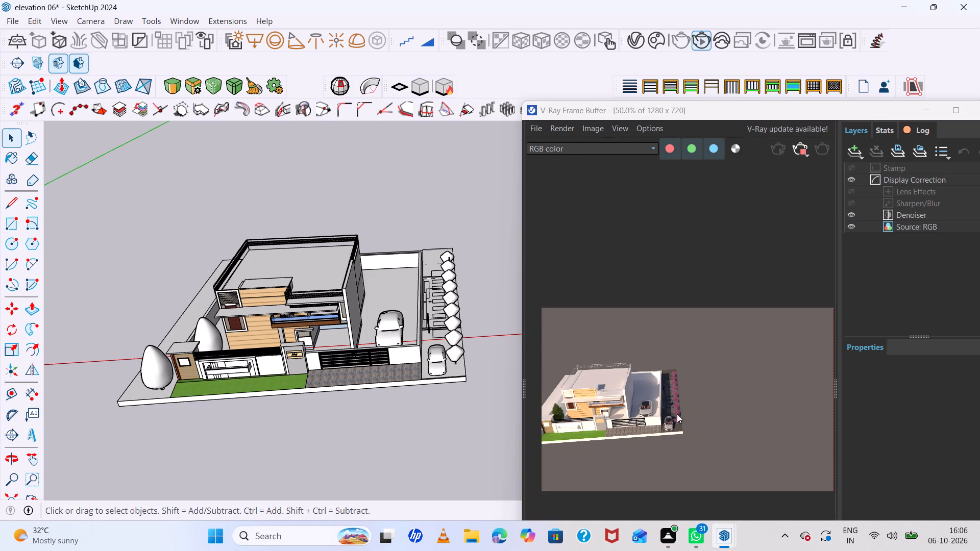
scroll(677, 413, "up", 2)
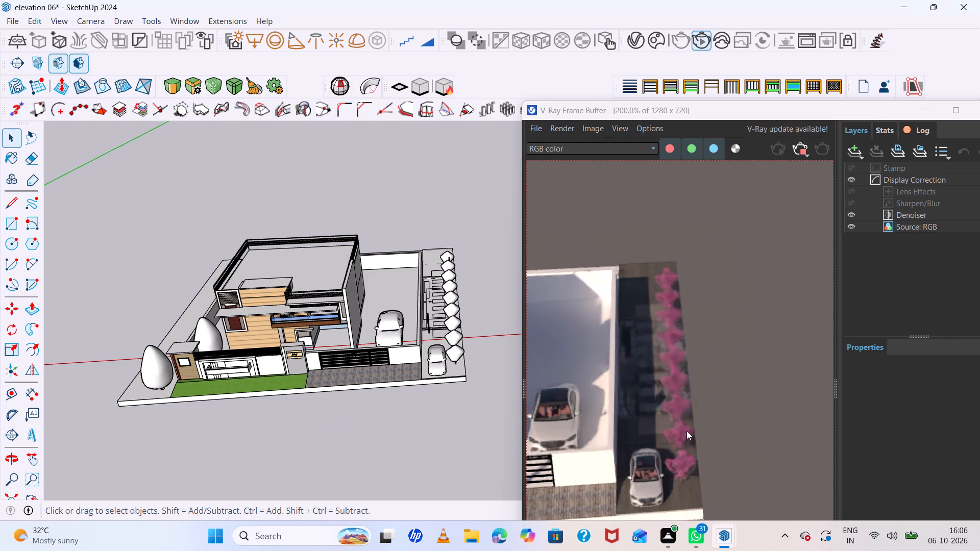
Check the side road and parked cars from above in the render, and lower the camera to a closer front view.
middle_click_drag(687, 431, 808, 382)
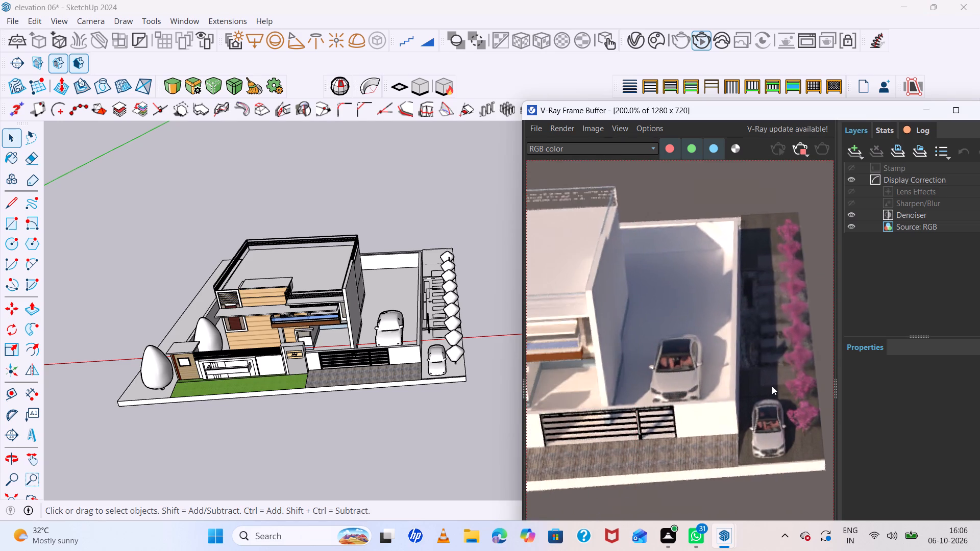
scroll(757, 386, "down", 3)
scroll(635, 409, "up", 2)
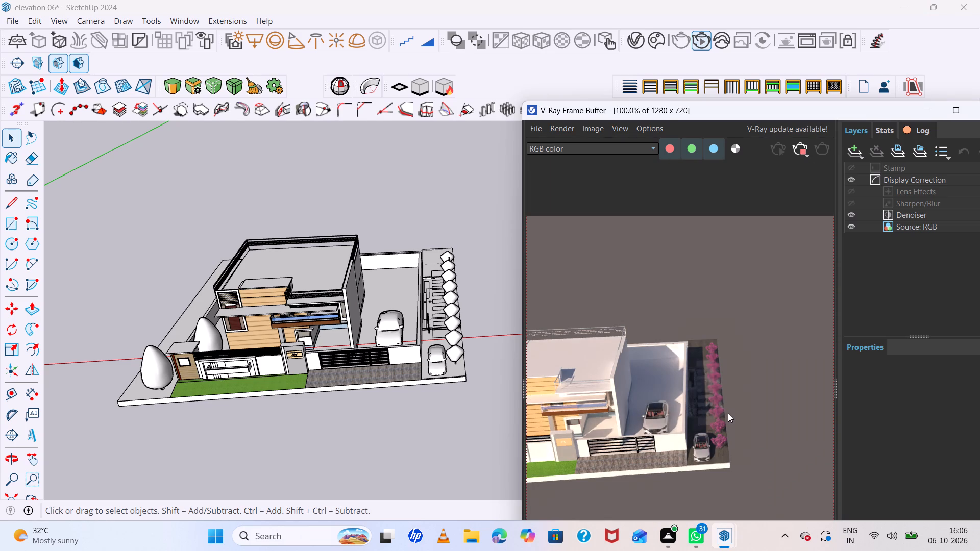
scroll(373, 344, "down", 2)
middle_click_drag(389, 362, 380, 286)
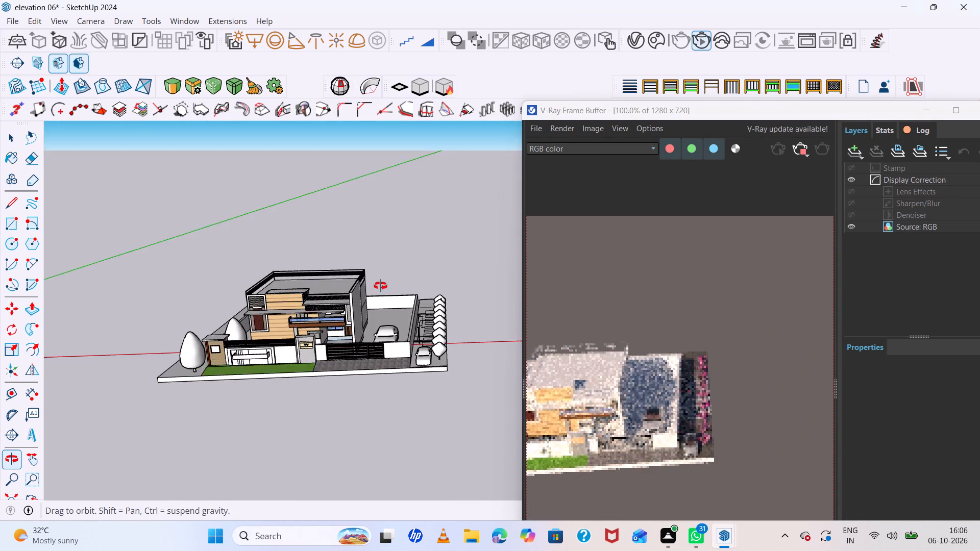
middle_click_drag(380, 286, 378, 274)
scroll(176, 355, "up", 2)
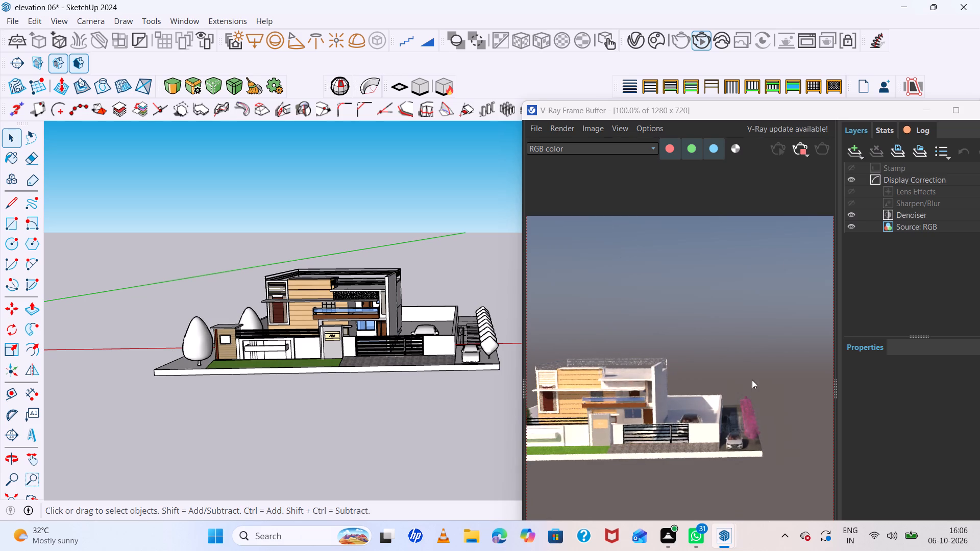
Examine the house front, boundary wall, side road and pink trees in the enlarged V-Ray render.
left_click(955, 112)
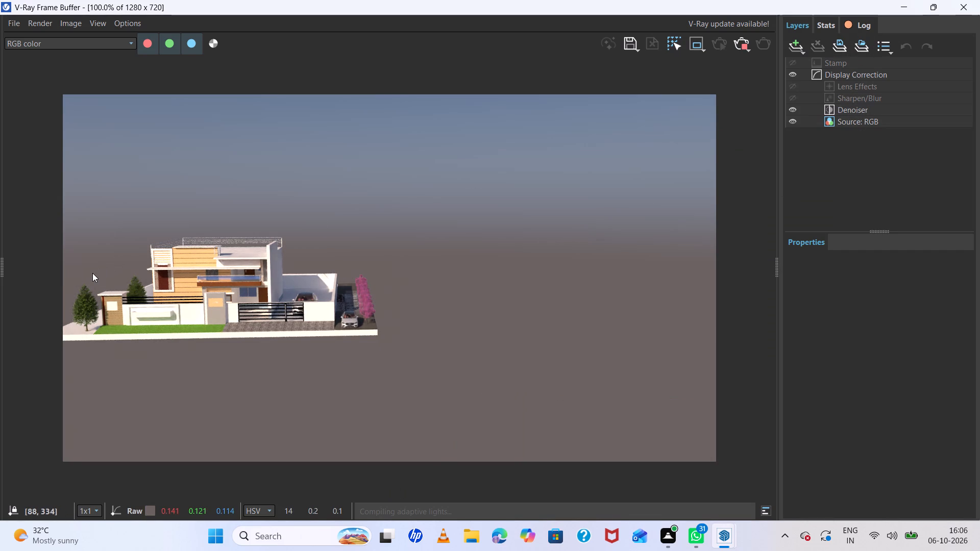
scroll(91, 274, "up", 1)
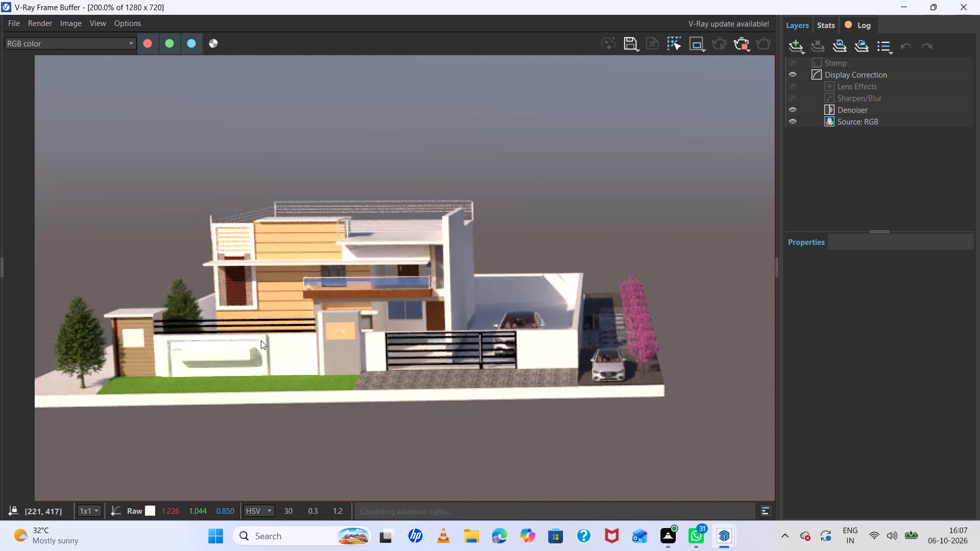
scroll(412, 290, "up", 6)
scroll(414, 285, "down", 4)
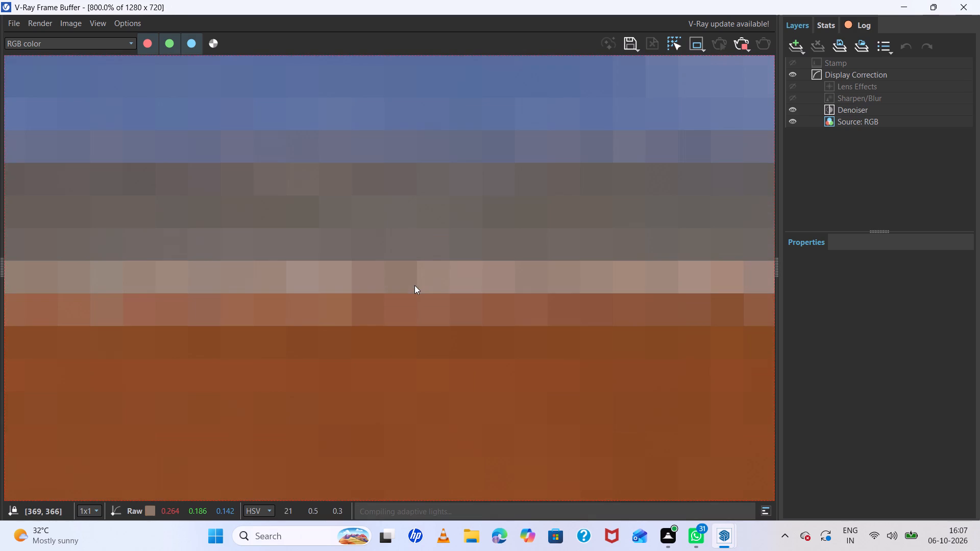
scroll(414, 285, "down", 6)
scroll(376, 281, "up", 4)
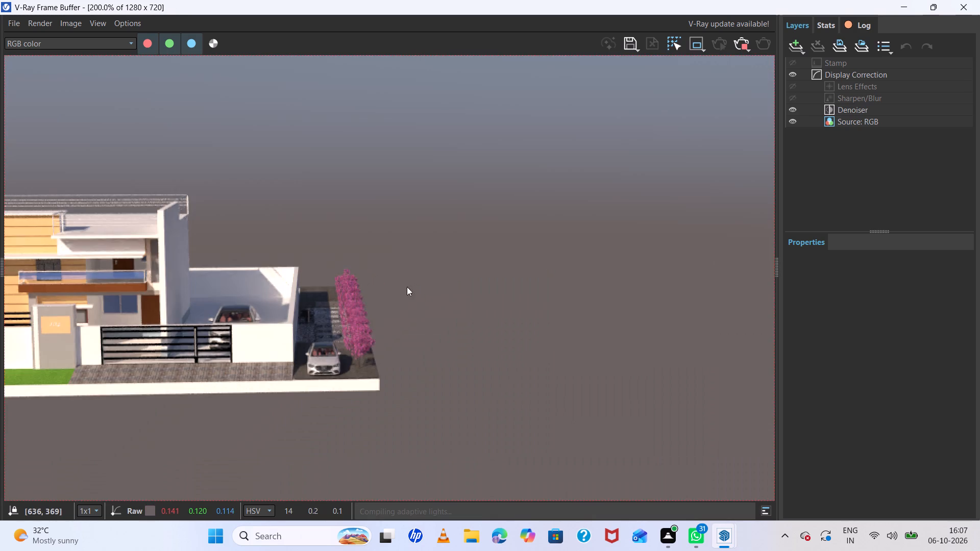
scroll(422, 292, "down", 2)
scroll(258, 277, "up", 2)
scroll(336, 287, "down", 1)
scroll(84, 278, "up", 1)
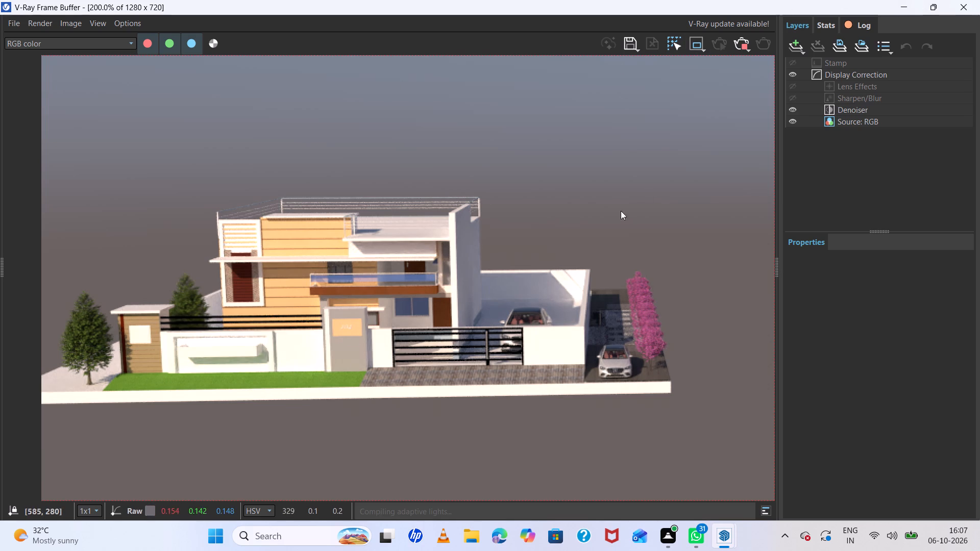
scroll(589, 238, "down", 1)
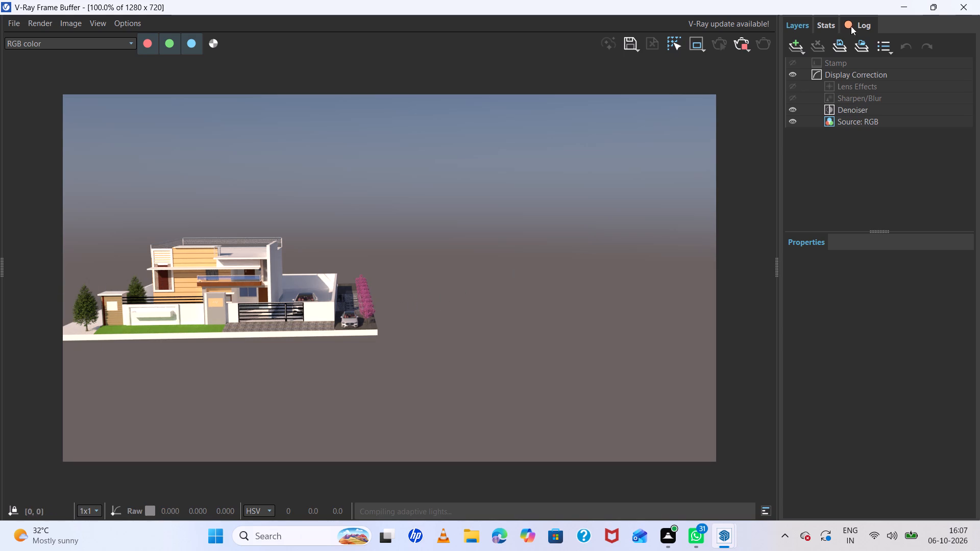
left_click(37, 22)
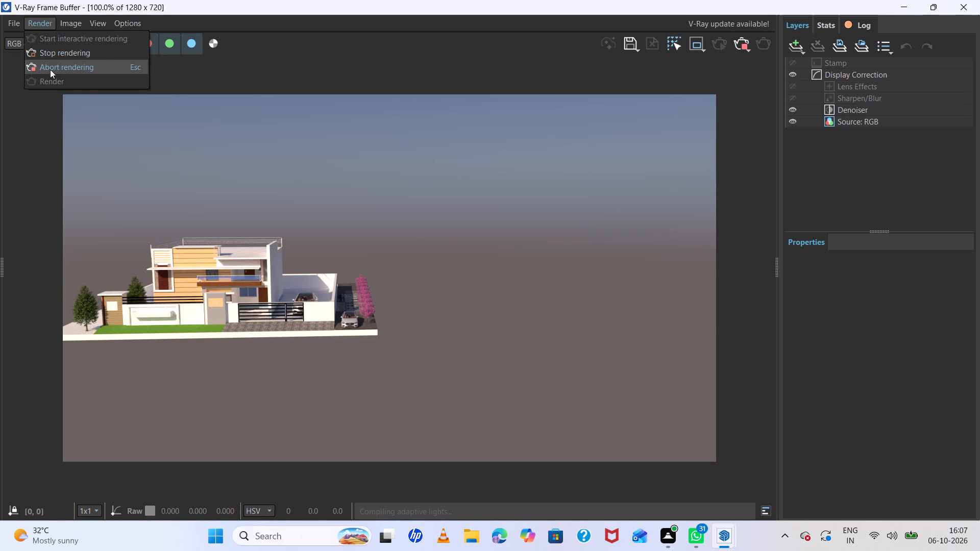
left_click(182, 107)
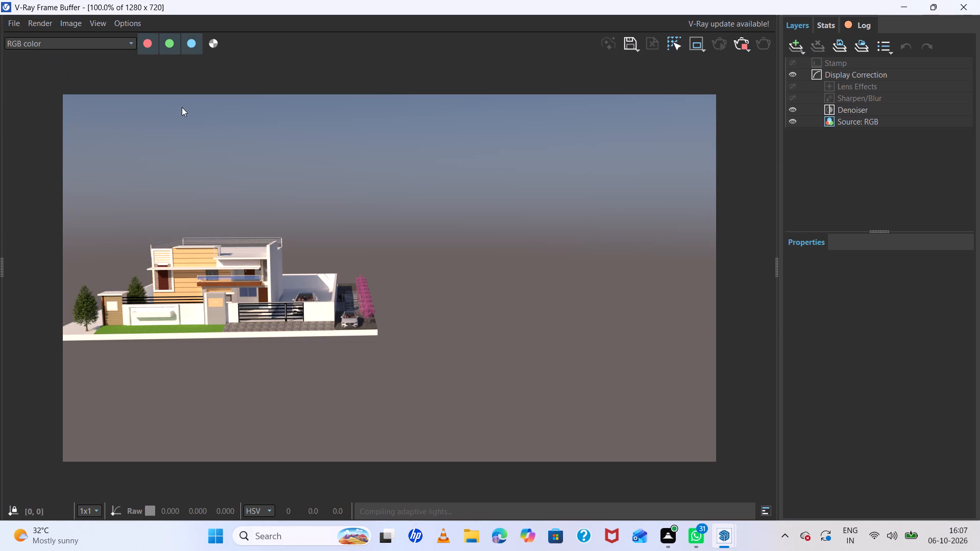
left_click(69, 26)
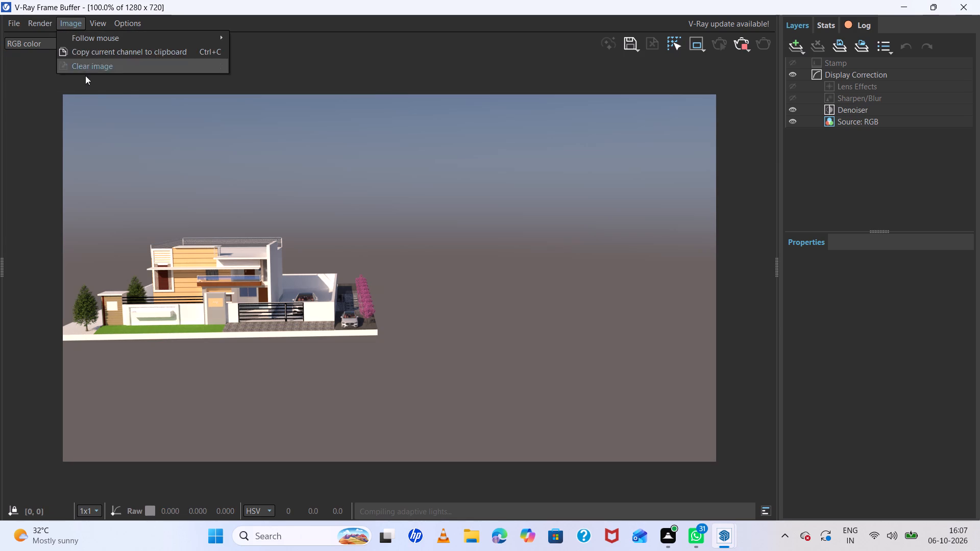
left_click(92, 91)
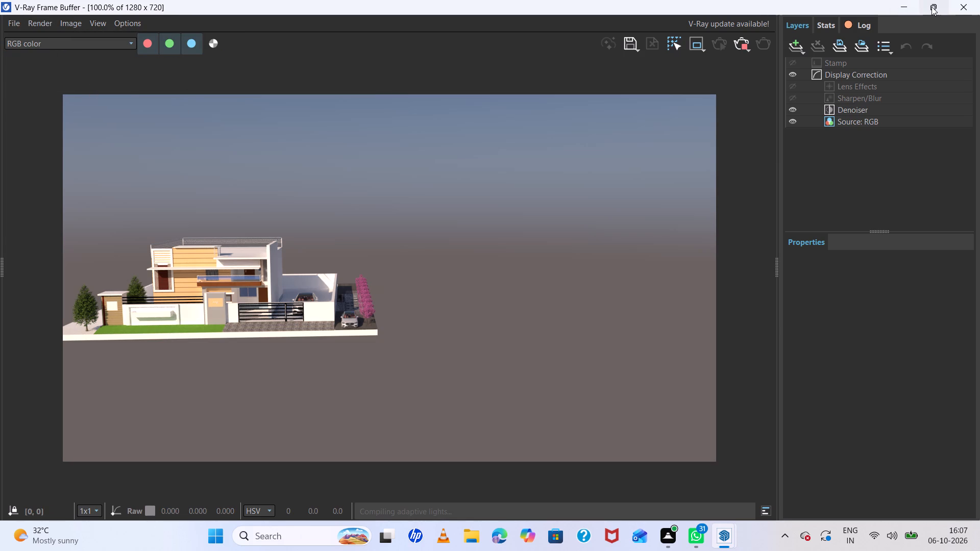
Reframe the house near eye level from the front, closer to the boundary wall, for the live V-Ray render.
left_click(932, 7)
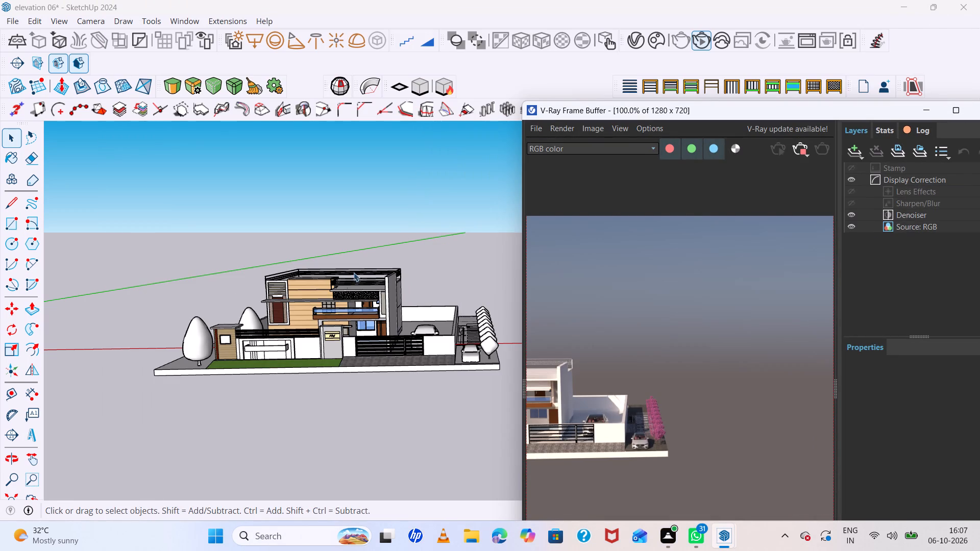
middle_click_drag(285, 324, 397, 321)
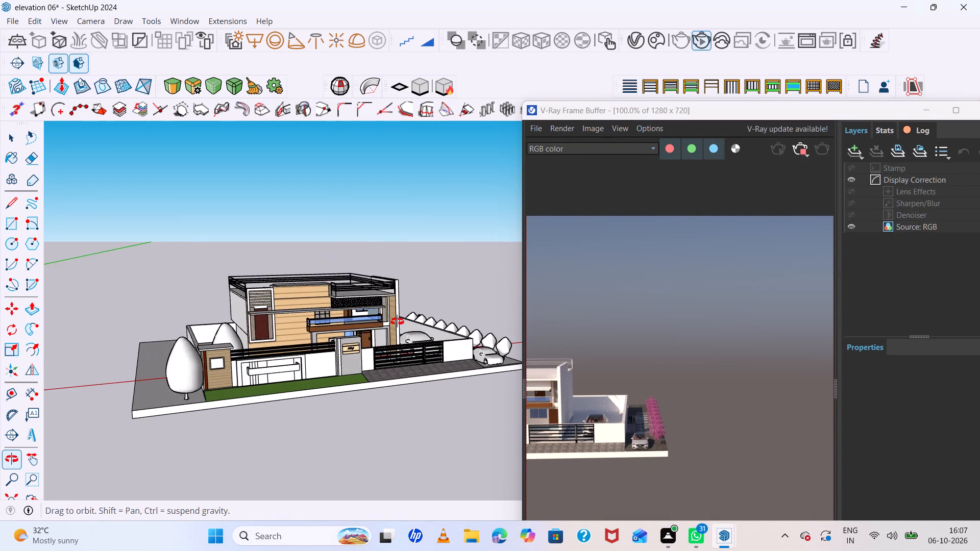
middle_click_drag(397, 321, 316, 330)
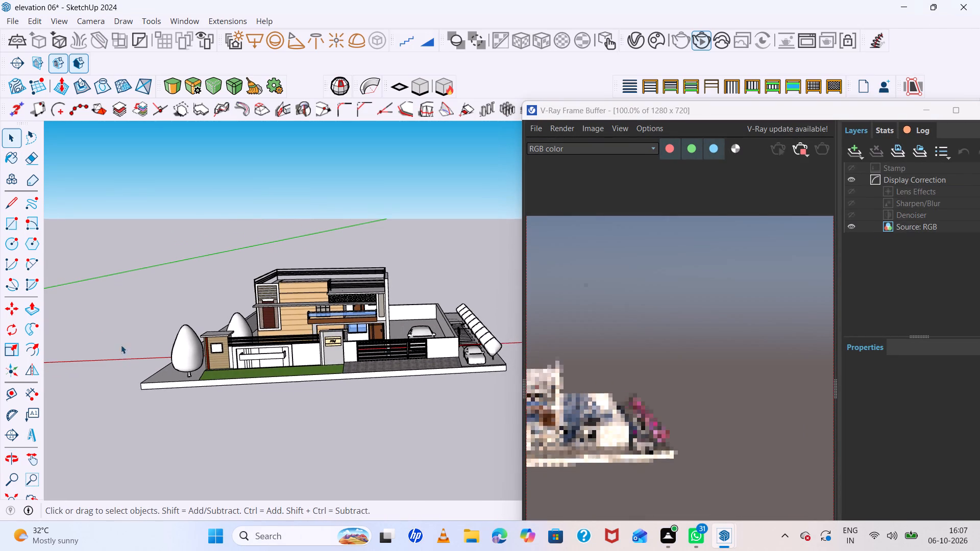
scroll(87, 336, "up", 3)
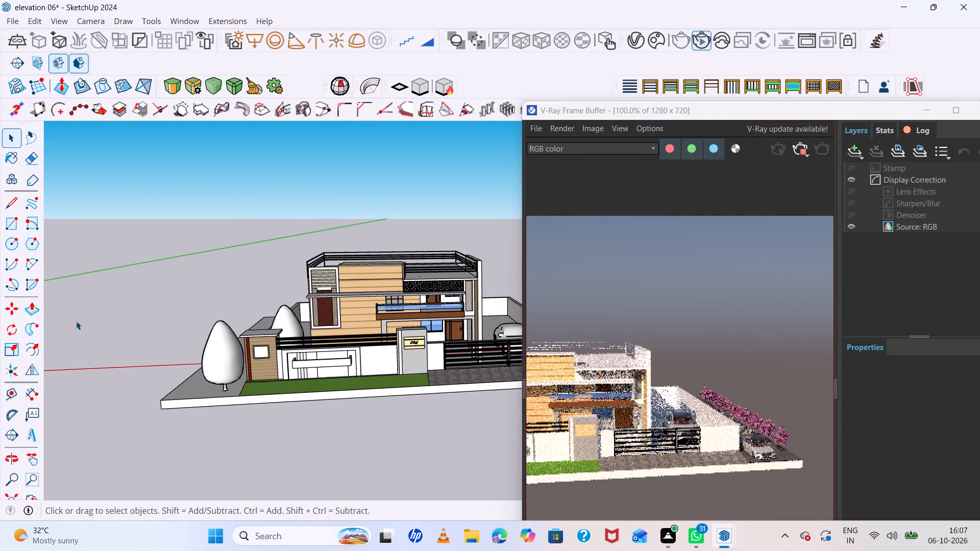
middle_click_drag(167, 388, 153, 346)
scroll(99, 331, "up", 1)
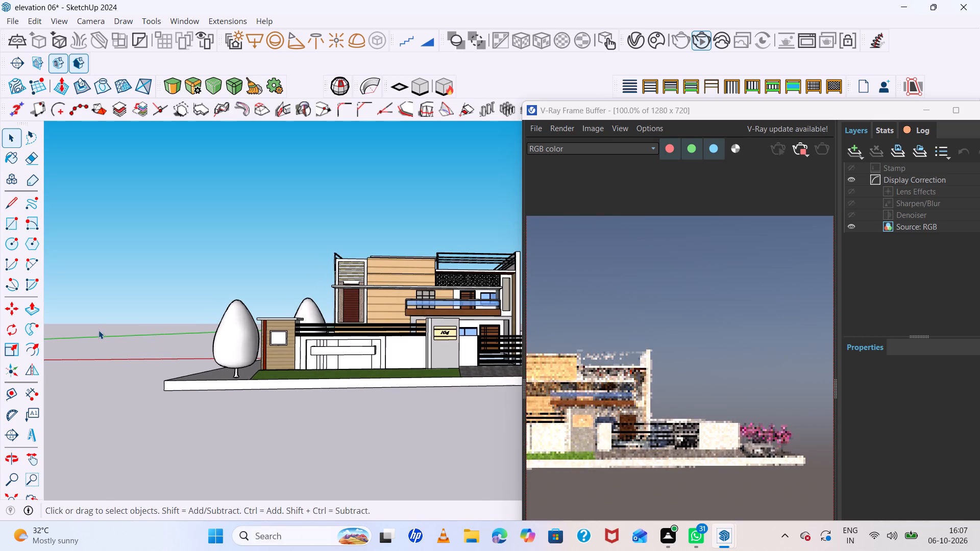
scroll(98, 329, "up", 1)
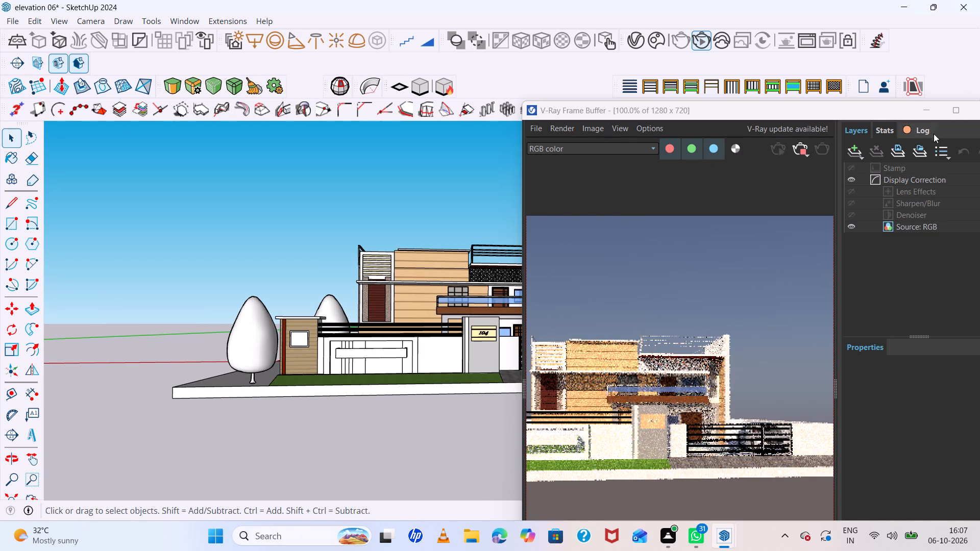
Examine the eye-level front view of the house in the enlarged V-Ray render.
left_click(954, 109)
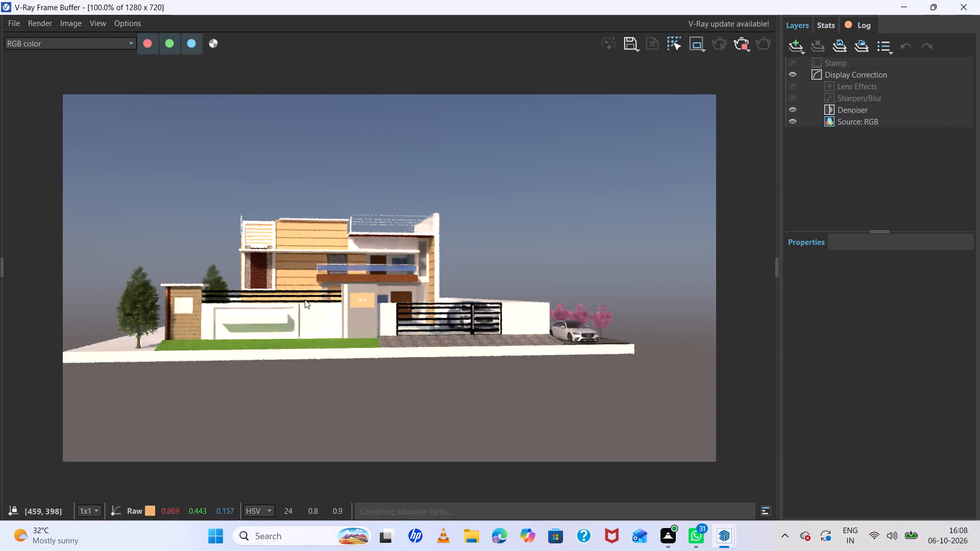
scroll(596, 325, "down", 2)
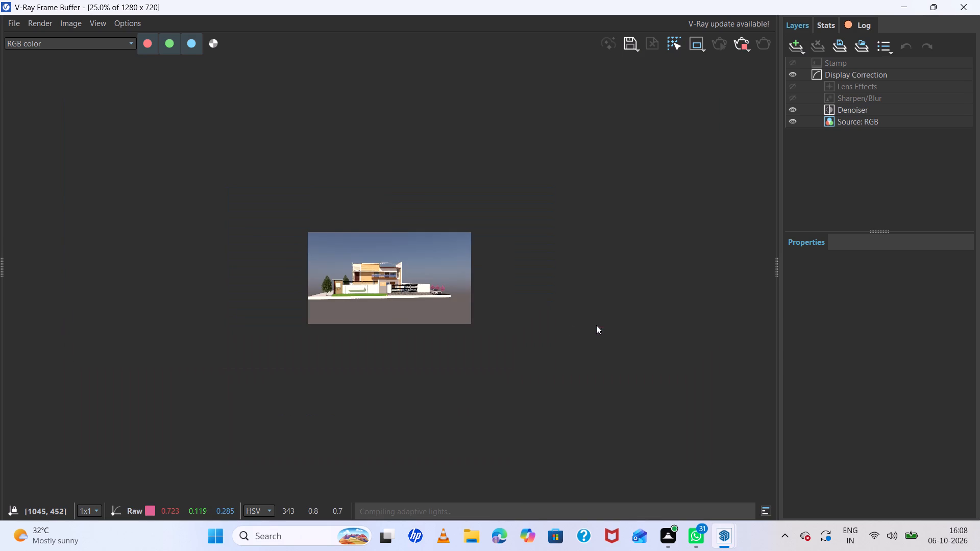
scroll(375, 287, "up", 2)
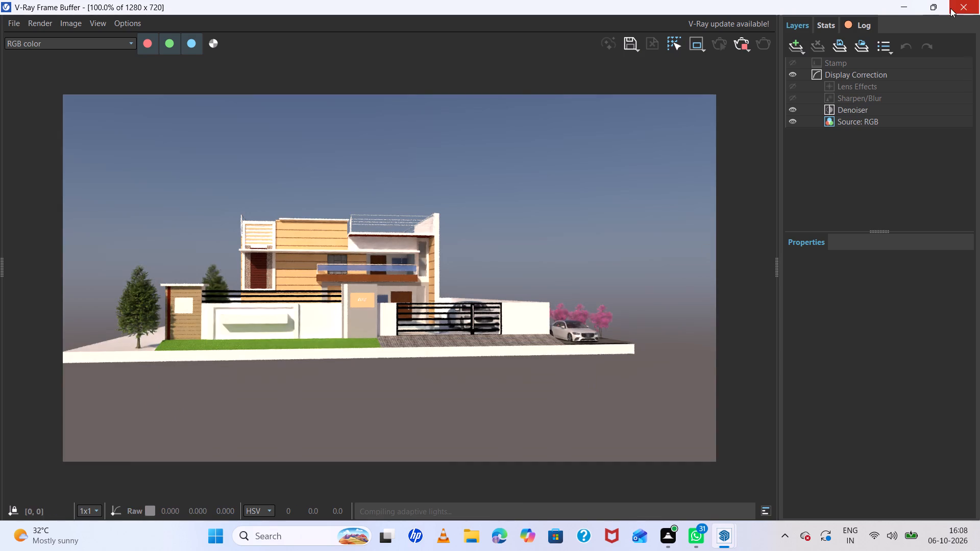
left_click(937, 6)
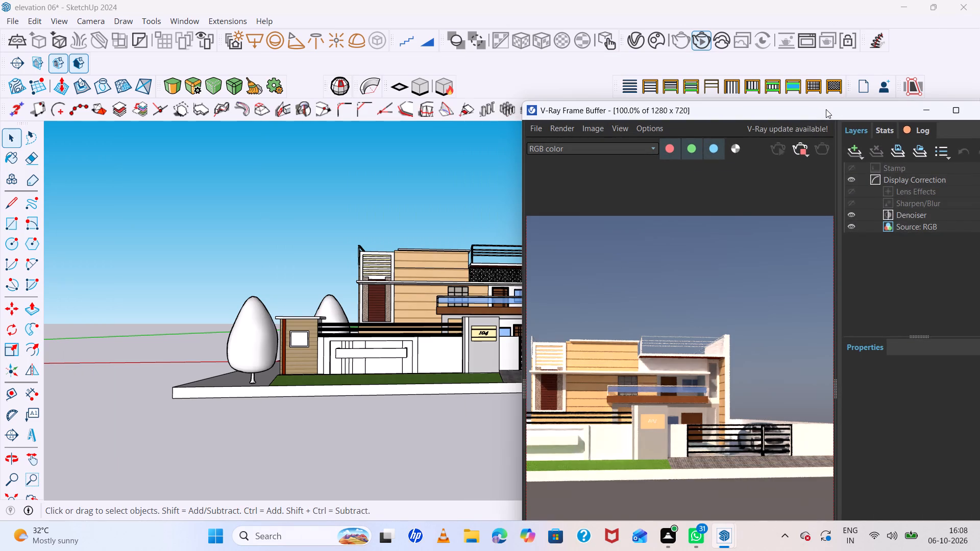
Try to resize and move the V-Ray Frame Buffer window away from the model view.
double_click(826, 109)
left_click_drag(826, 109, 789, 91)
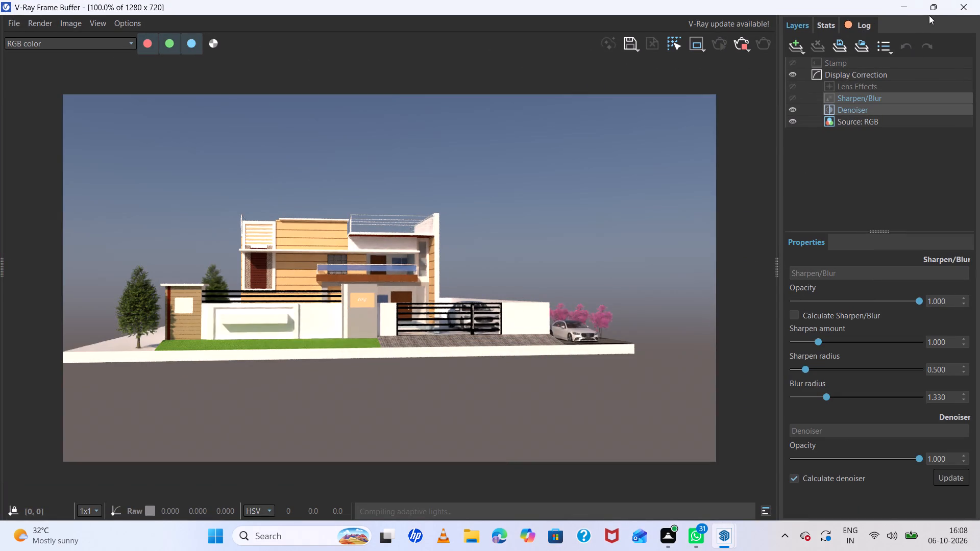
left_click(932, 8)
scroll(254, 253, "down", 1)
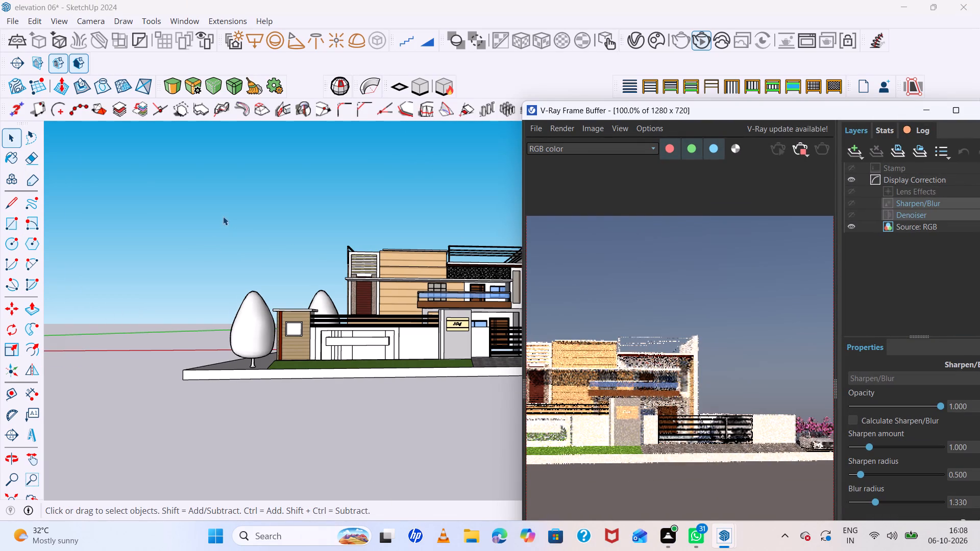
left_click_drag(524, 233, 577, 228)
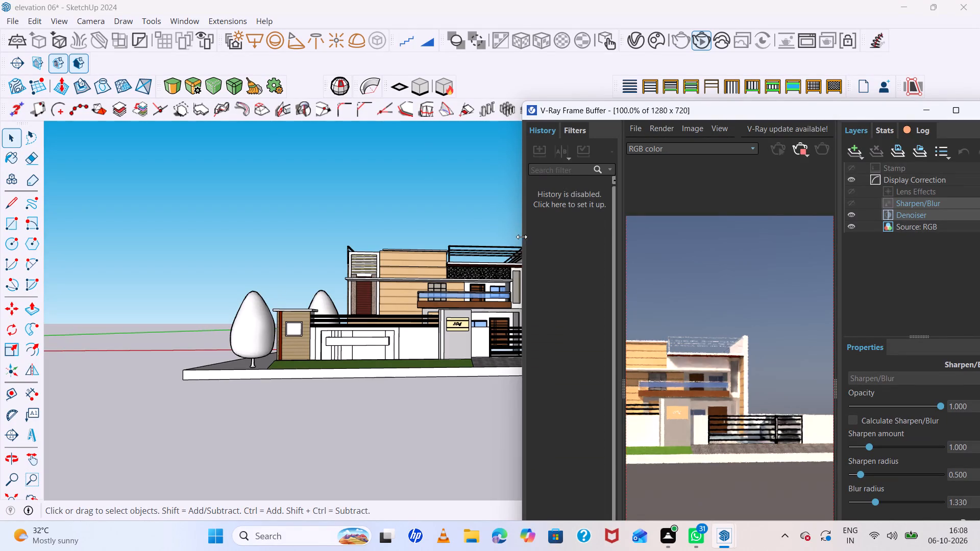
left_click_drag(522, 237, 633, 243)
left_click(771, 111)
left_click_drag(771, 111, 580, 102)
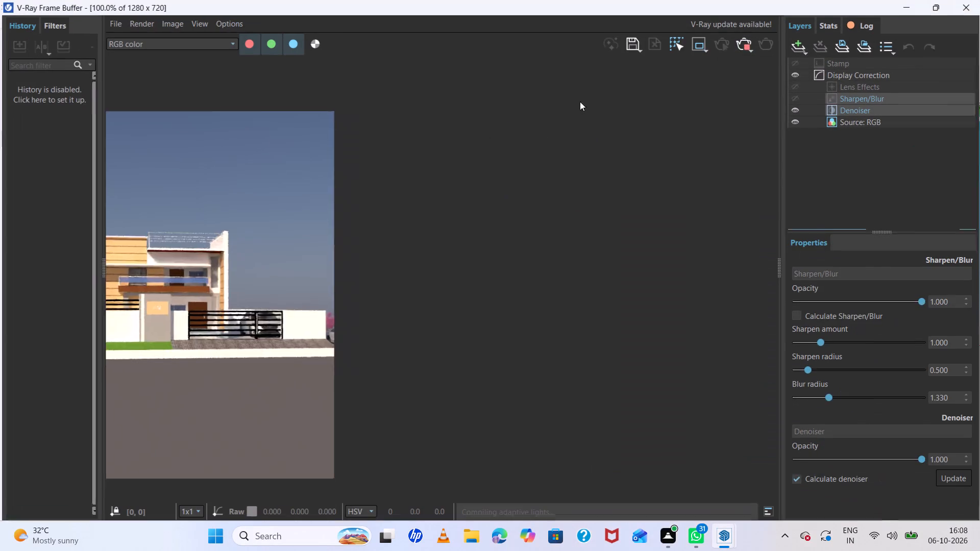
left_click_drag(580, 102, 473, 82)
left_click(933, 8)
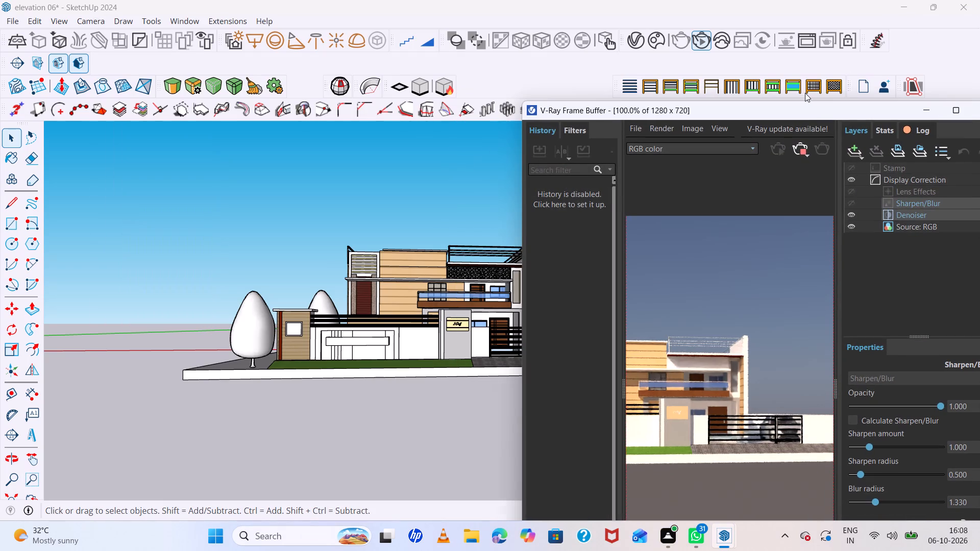
Move the V-Ray Frame Buffer window to the side of the workspace opposite the V-Ray Asset Editor.
left_click_drag(838, 107, 281, 0)
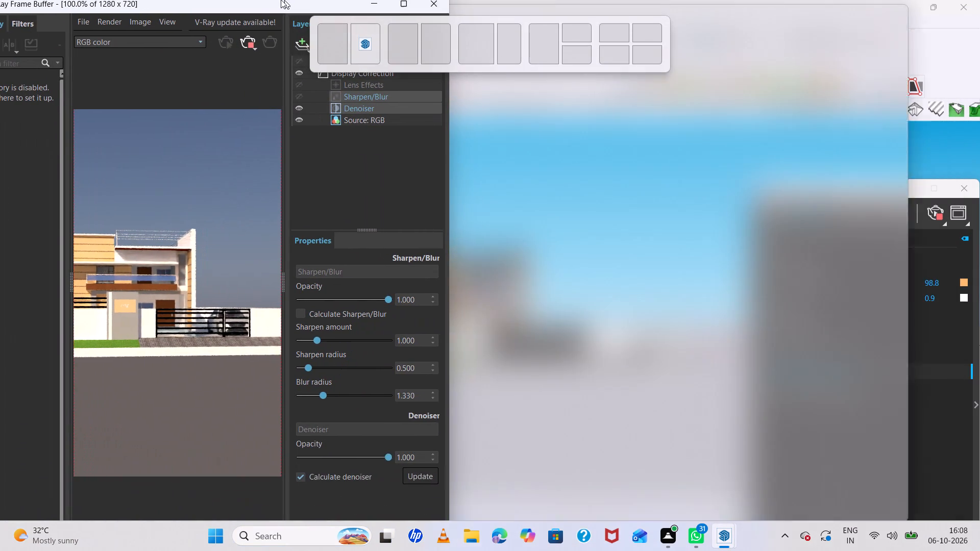
left_click_drag(281, 0, 272, 0)
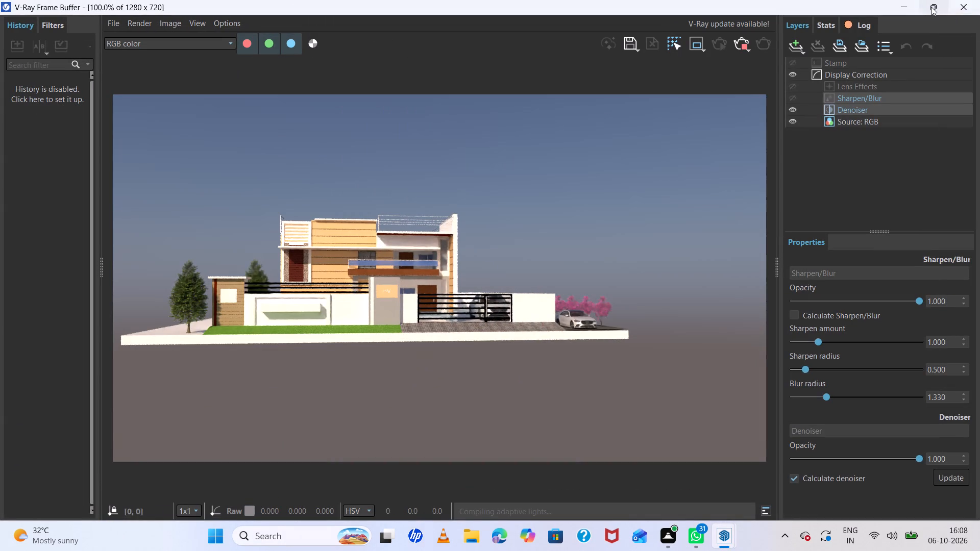
left_click(931, 7)
left_click_drag(736, 111, 324, 31)
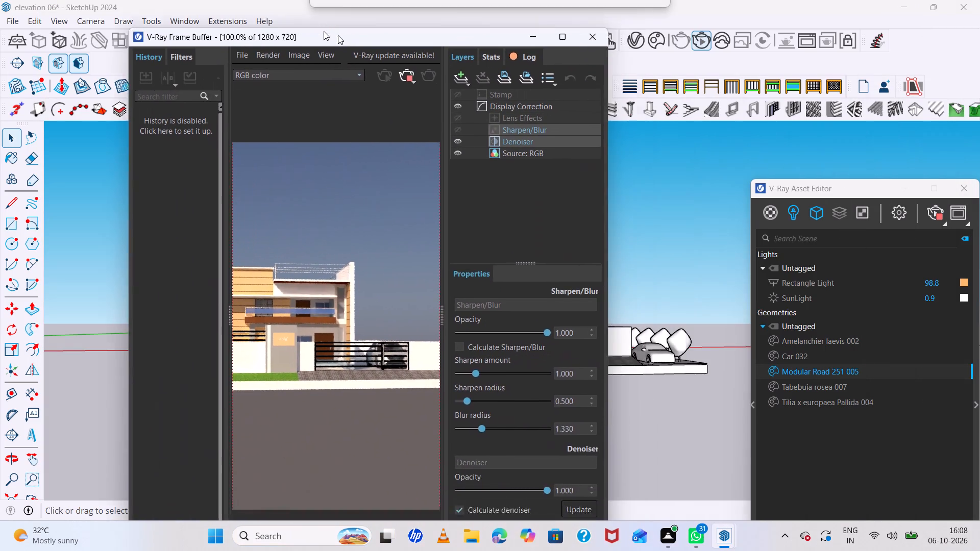
left_click_drag(324, 31, 203, 9)
Reframe the house as a slightly raised front view that includes the side road, cars and trees for the live V-Ray render.
scroll(640, 277, "down", 2)
scroll(680, 292, "down", 7)
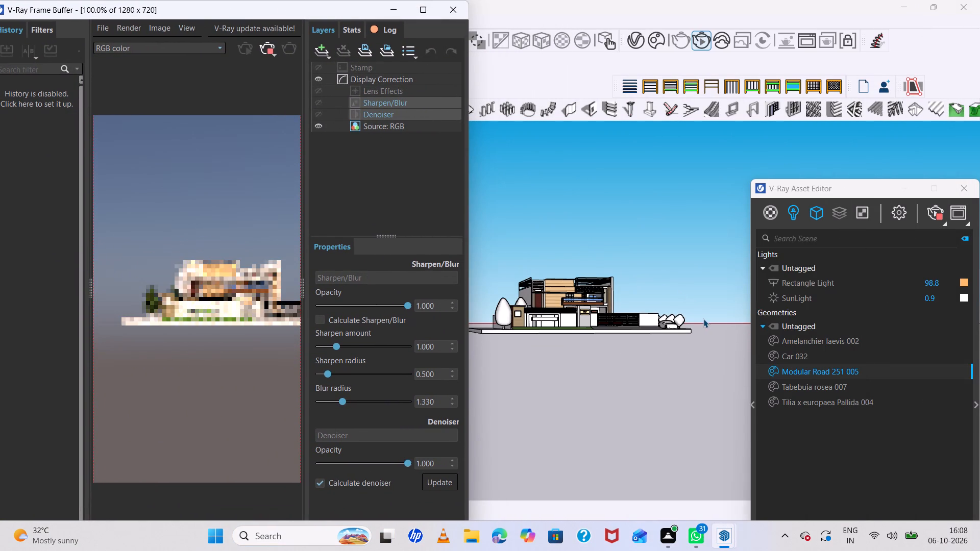
middle_click_drag(703, 319, 651, 324)
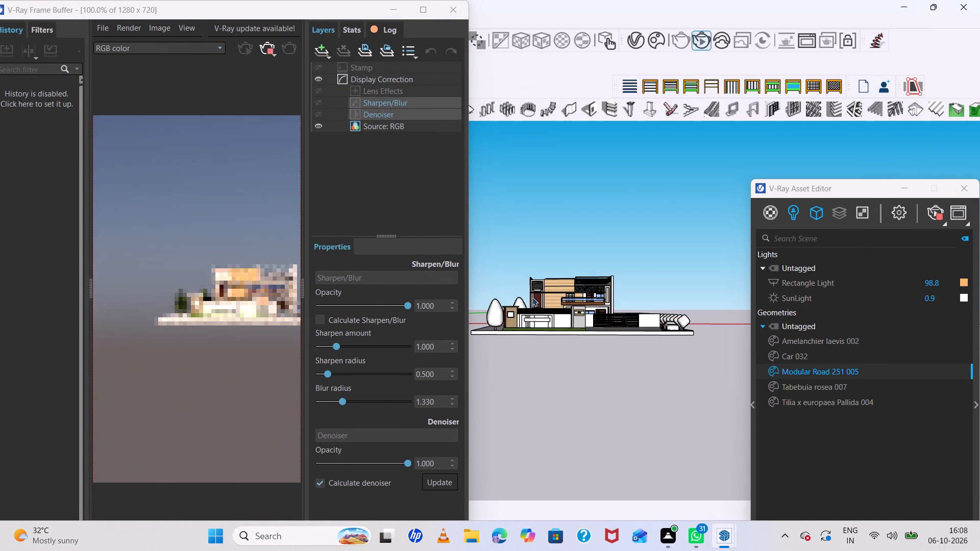
scroll(532, 293, "up", 1)
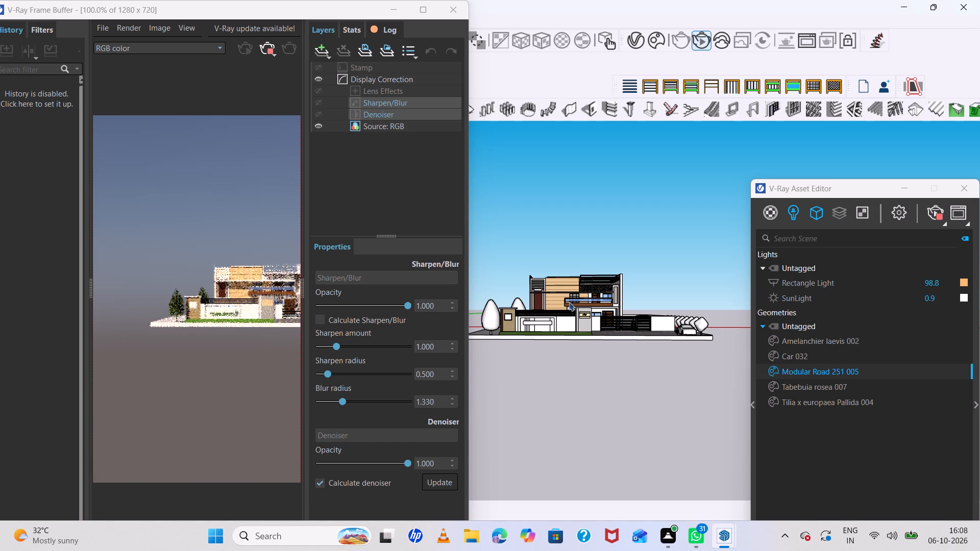
middle_click_drag(636, 322, 650, 366)
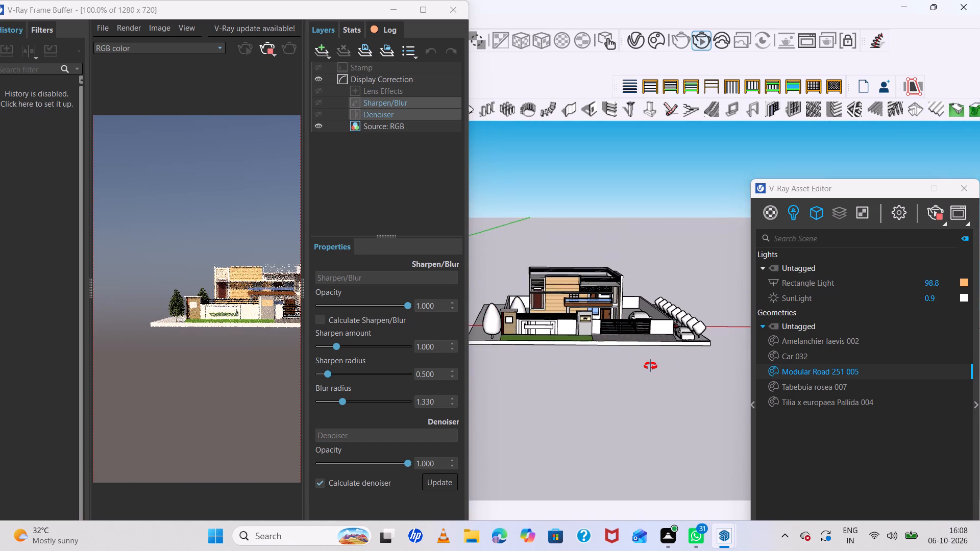
middle_click_drag(650, 366, 623, 365)
scroll(589, 311, "up", 1)
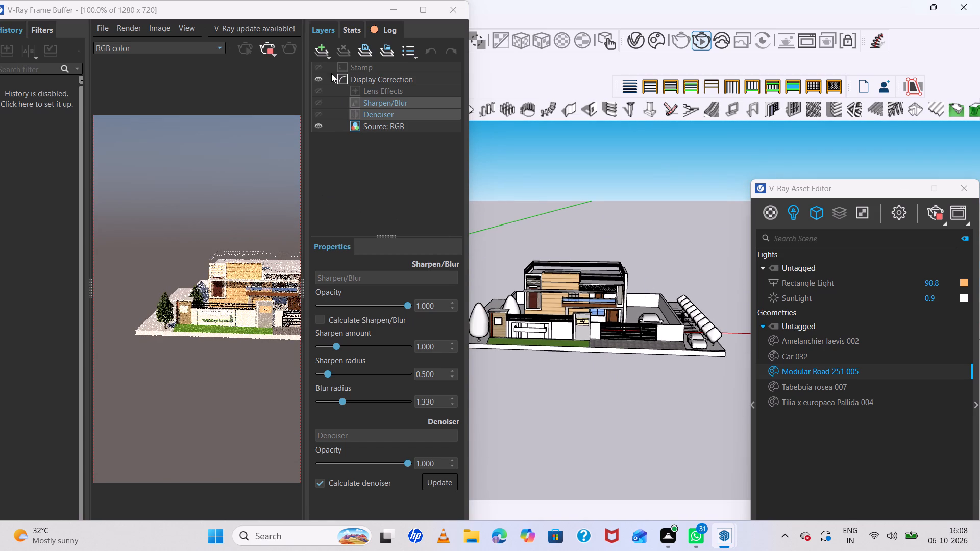
Examine the raised front view of the house in the enlarged V-Ray render.
left_click(424, 9)
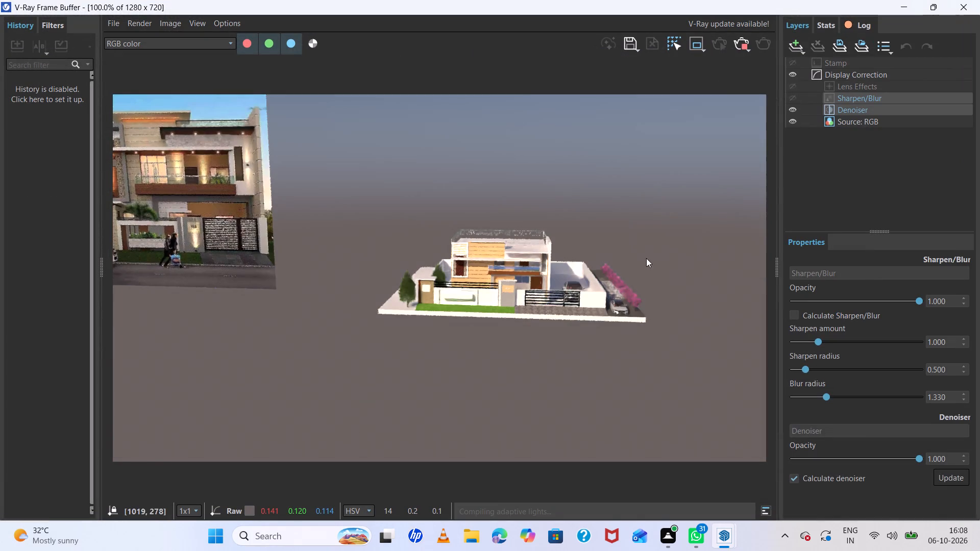
scroll(660, 308, "up", 1)
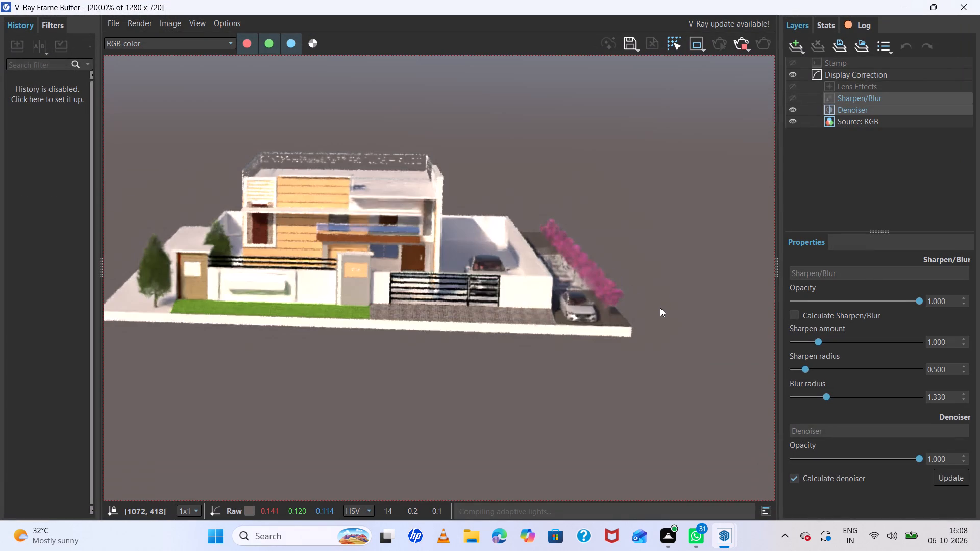
scroll(667, 304, "down", 1)
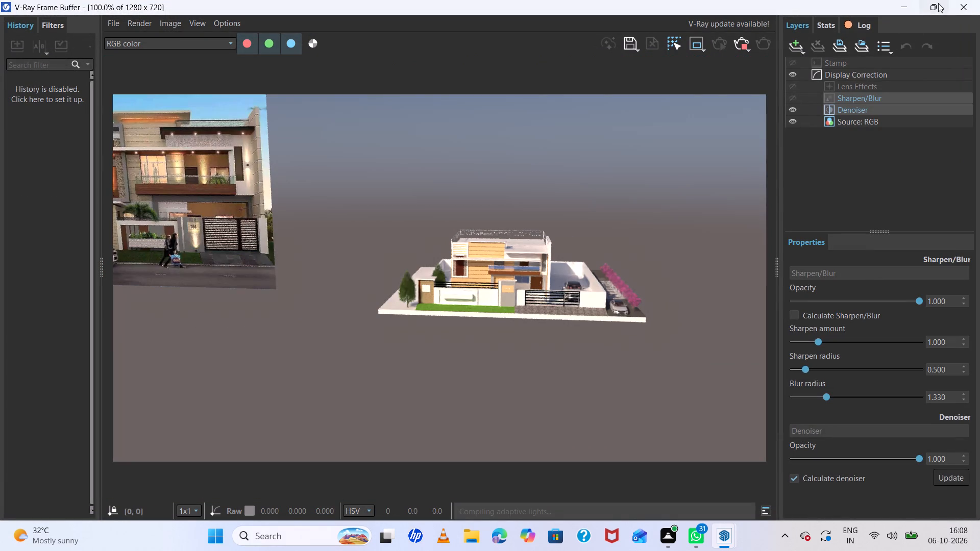
left_click(929, 6)
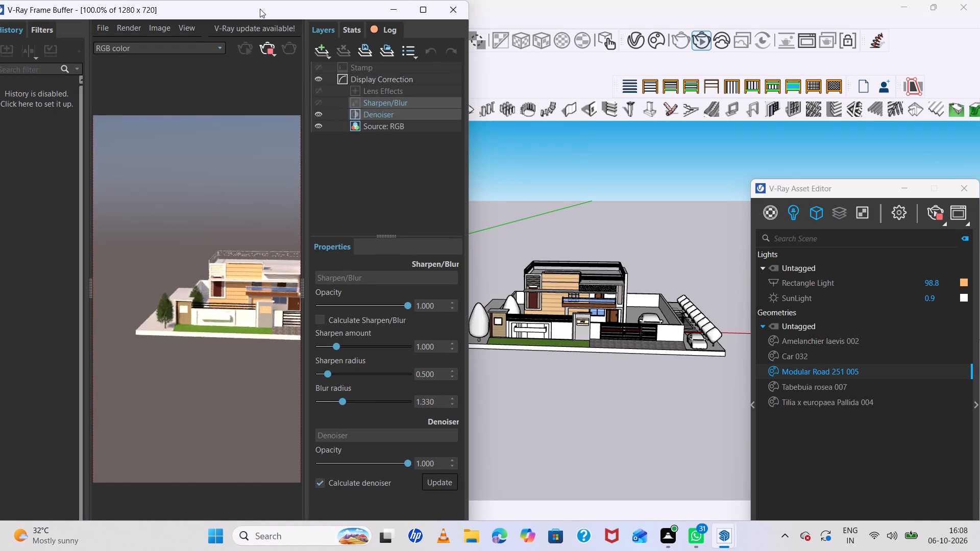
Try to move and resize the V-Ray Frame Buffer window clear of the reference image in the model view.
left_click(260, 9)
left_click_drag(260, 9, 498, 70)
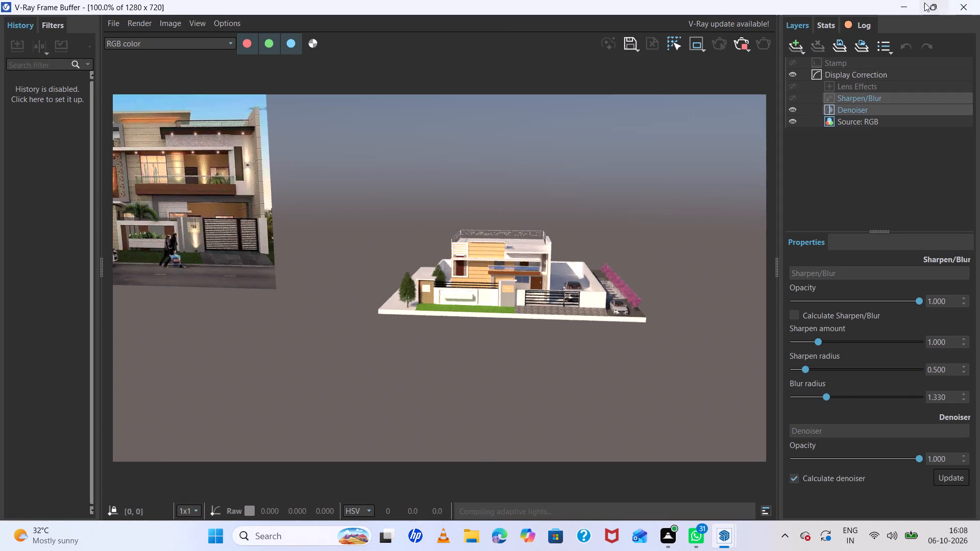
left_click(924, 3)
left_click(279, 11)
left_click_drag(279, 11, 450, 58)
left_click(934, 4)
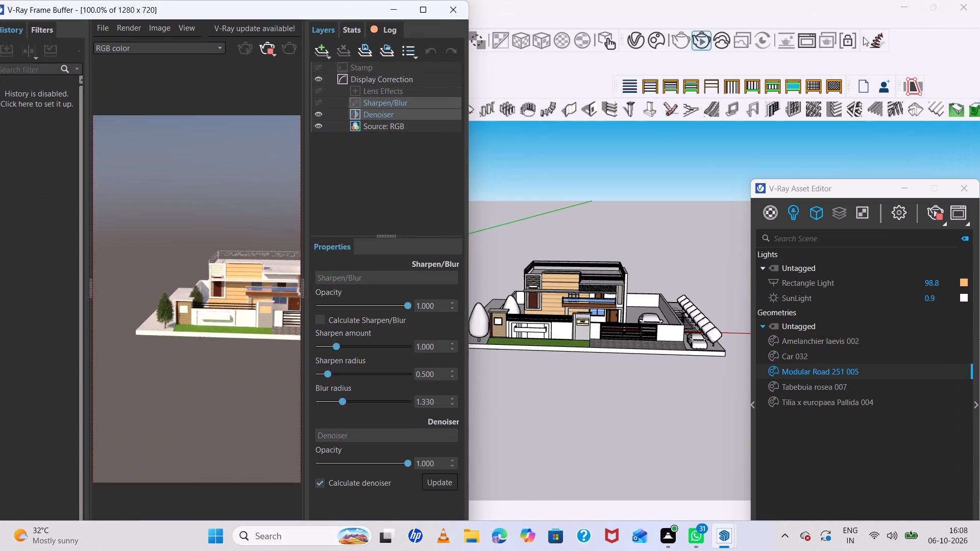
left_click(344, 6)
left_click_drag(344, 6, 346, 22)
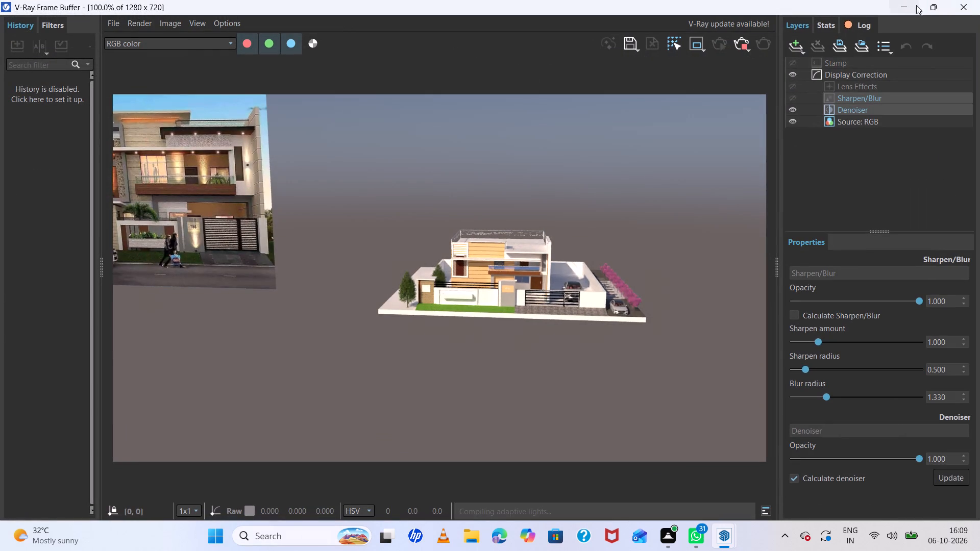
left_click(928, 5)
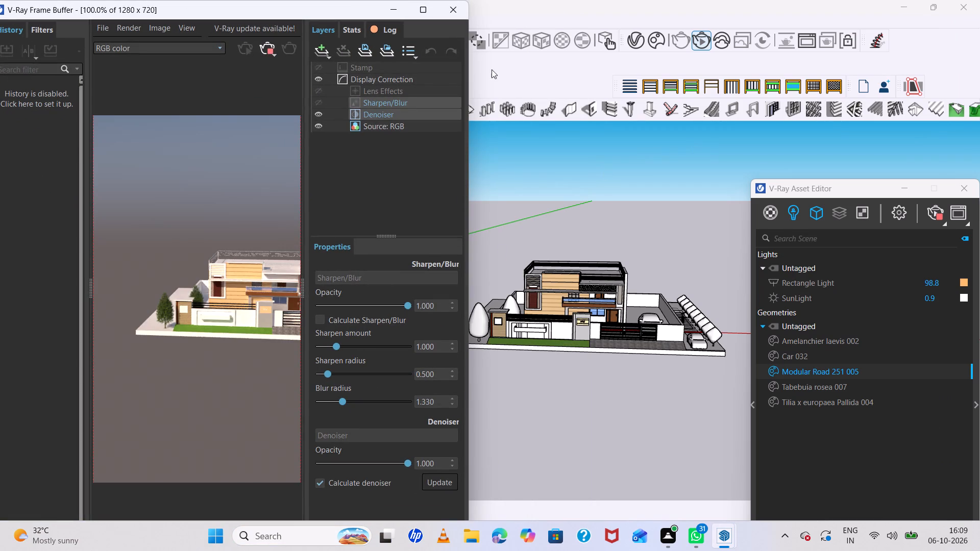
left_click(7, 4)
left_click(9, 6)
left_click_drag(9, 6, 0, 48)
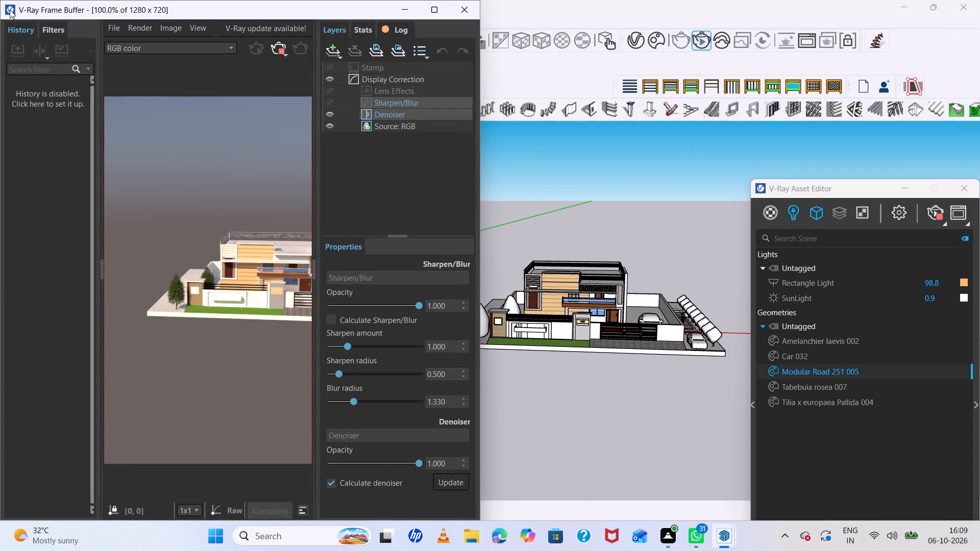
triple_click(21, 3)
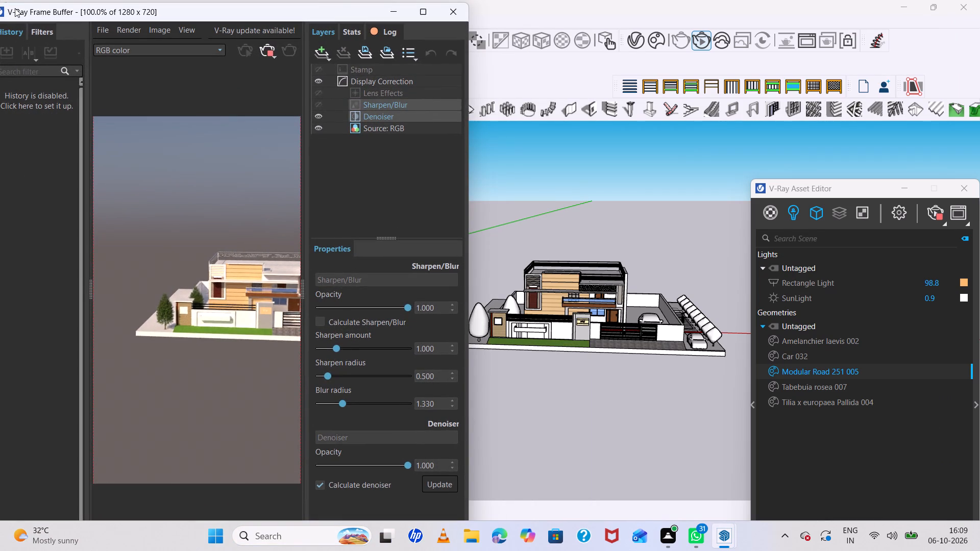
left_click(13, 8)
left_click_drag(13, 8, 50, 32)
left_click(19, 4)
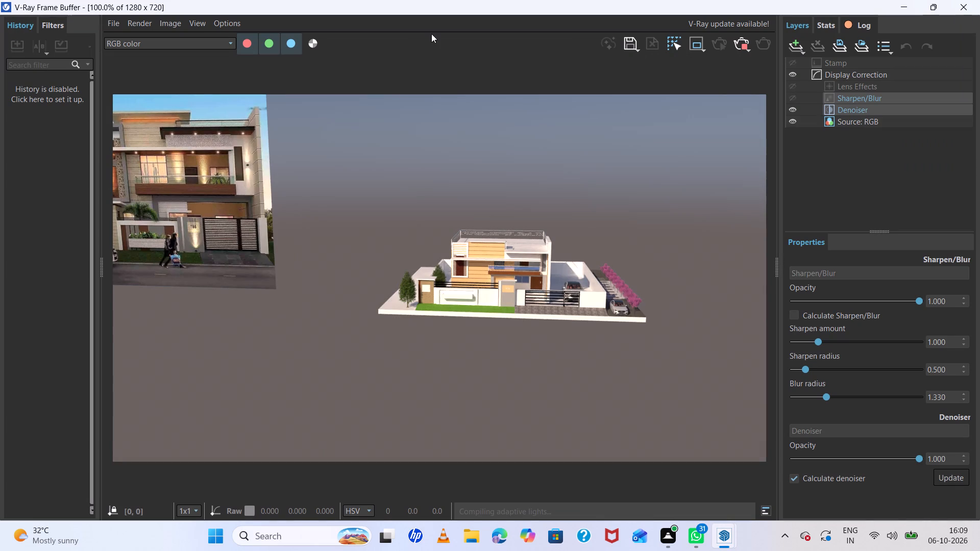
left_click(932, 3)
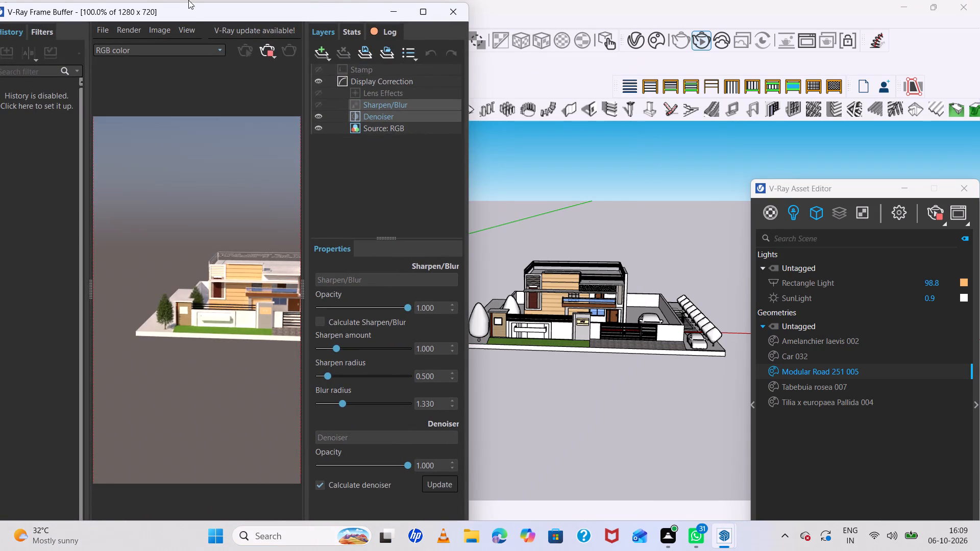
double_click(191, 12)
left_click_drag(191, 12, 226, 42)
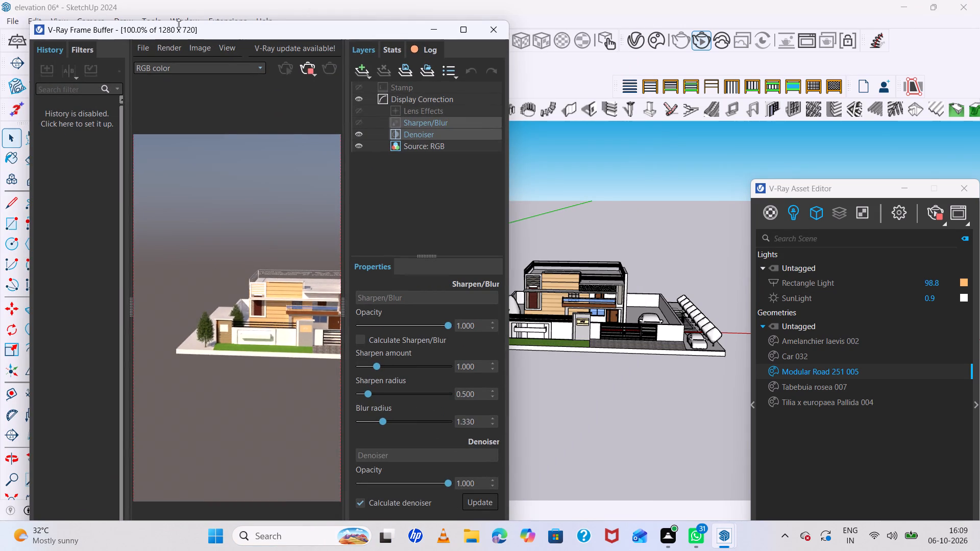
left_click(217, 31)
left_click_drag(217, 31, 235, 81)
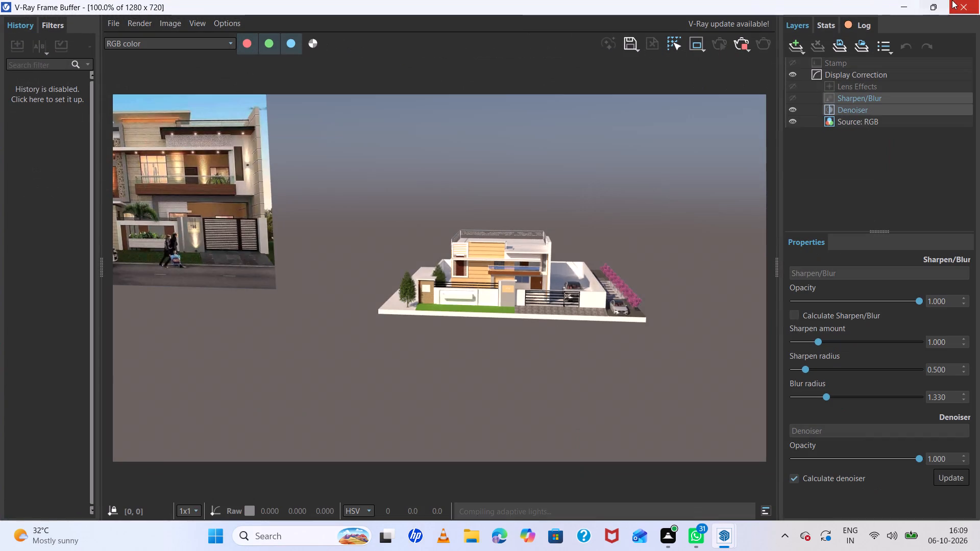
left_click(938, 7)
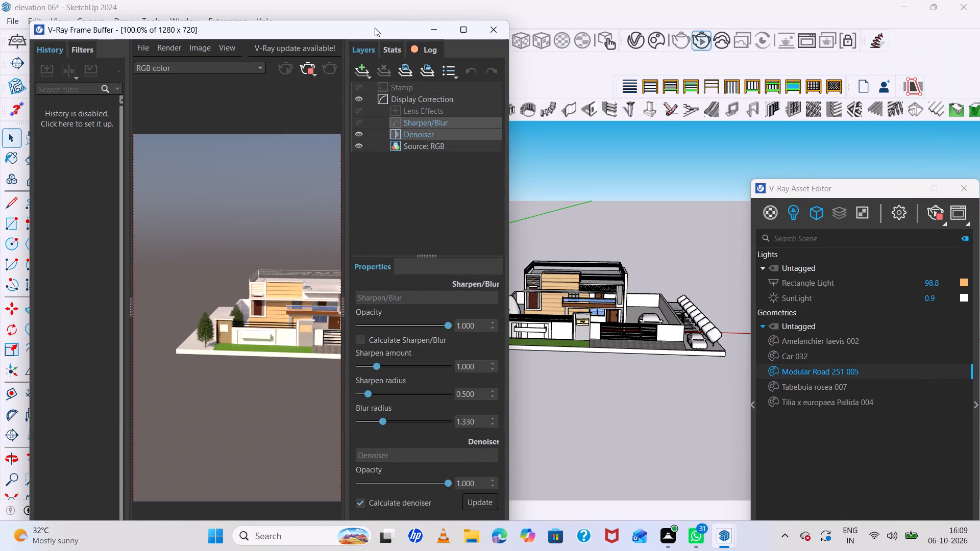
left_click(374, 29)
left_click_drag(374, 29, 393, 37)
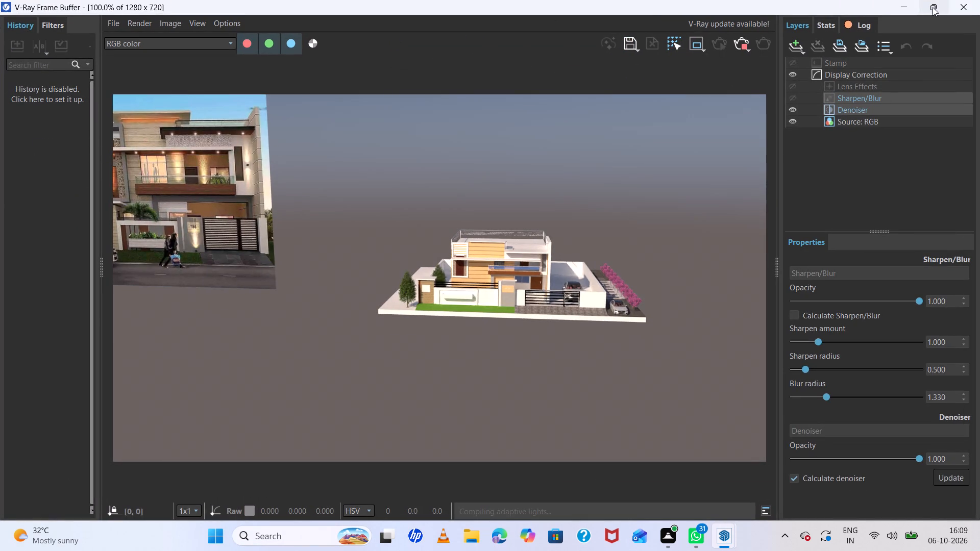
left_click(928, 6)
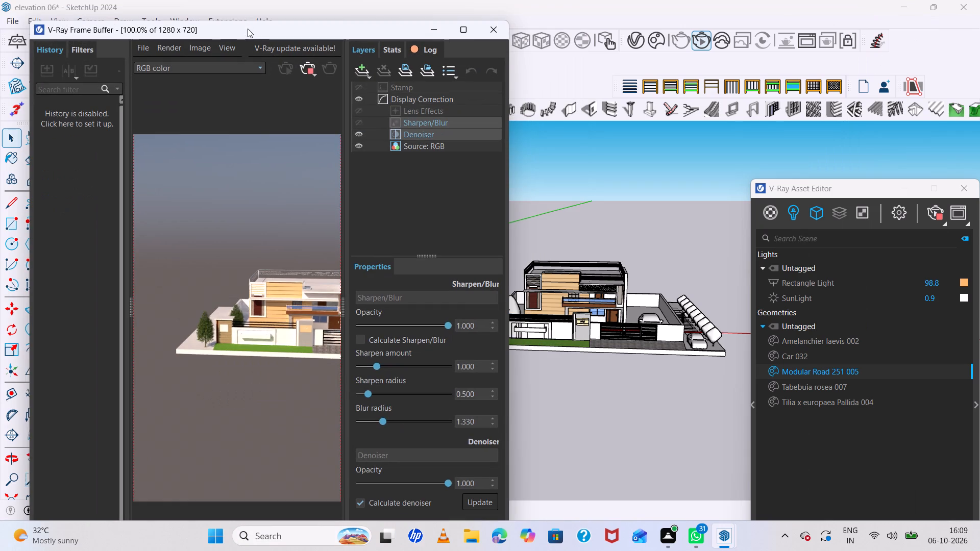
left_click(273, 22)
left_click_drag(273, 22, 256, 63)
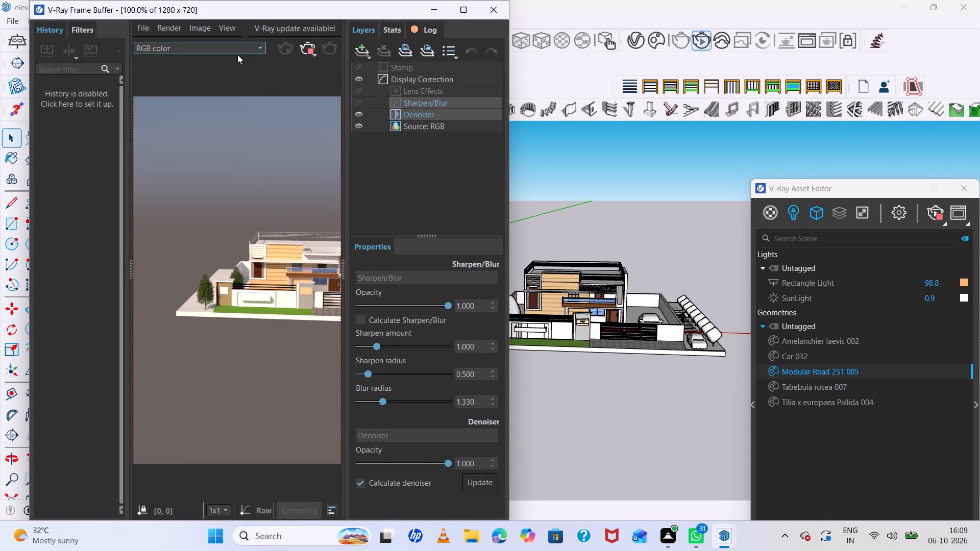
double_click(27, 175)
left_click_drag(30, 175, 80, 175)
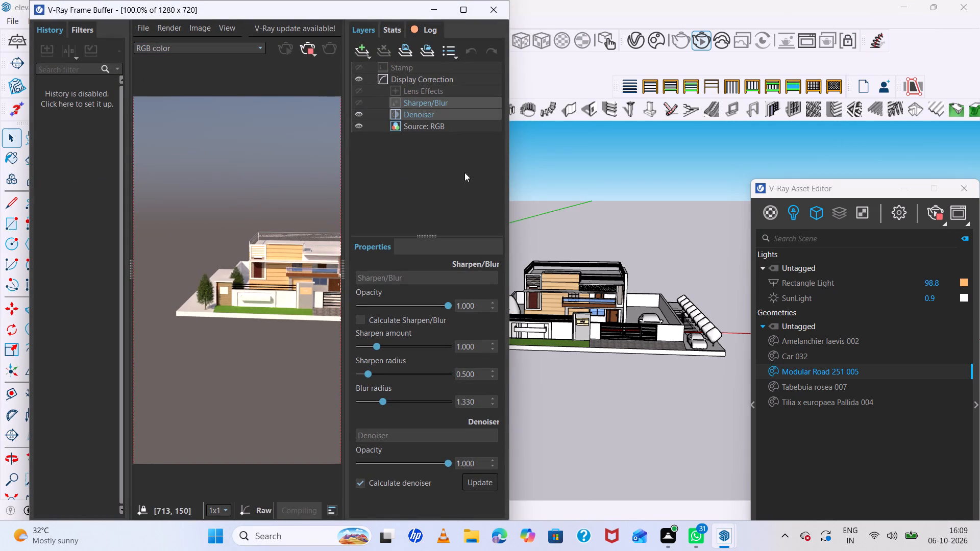
Uncover the reference house image behind the V-Ray Frame Buffer and delete it from the model.
left_click(367, 8)
left_click_drag(367, 8, 379, 26)
left_click_drag(379, 26, 899, 164)
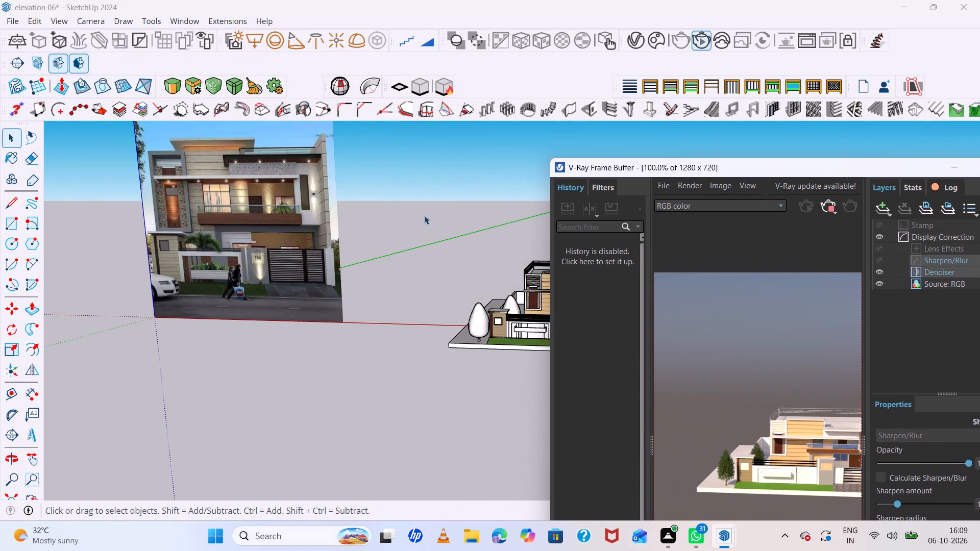
double_click(238, 205)
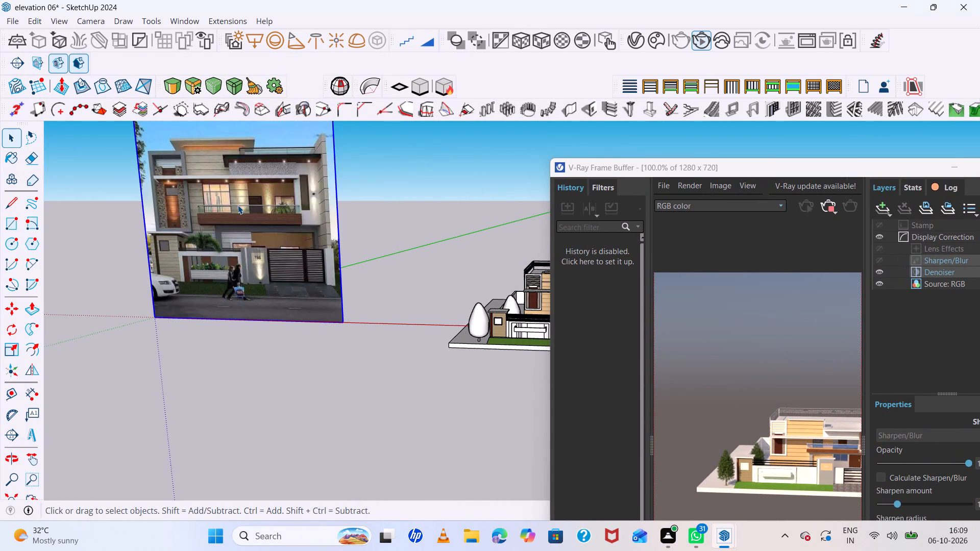
key("Delete")
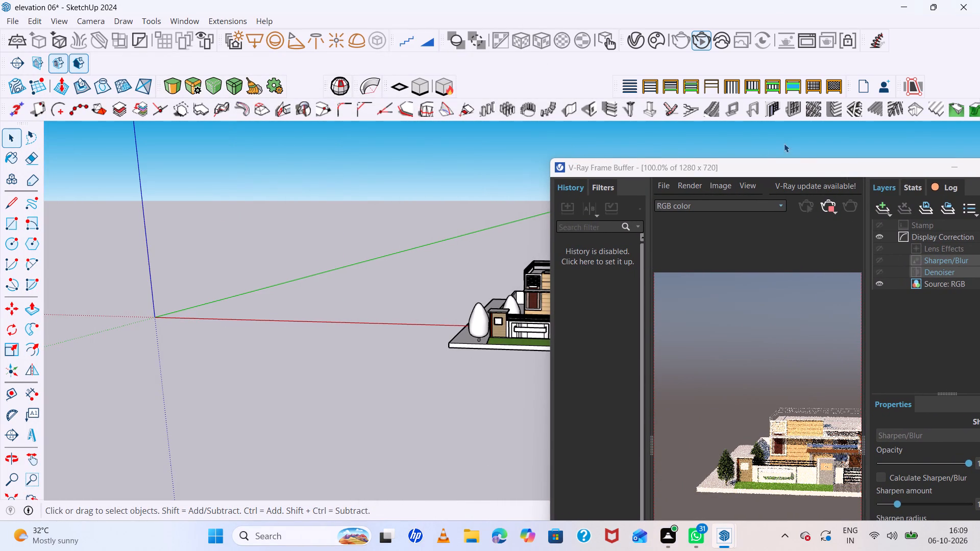
Examine the house, boundary wall and side road in the enlarged V-Ray render.
left_click(810, 174)
left_click_drag(810, 174, 505, 166)
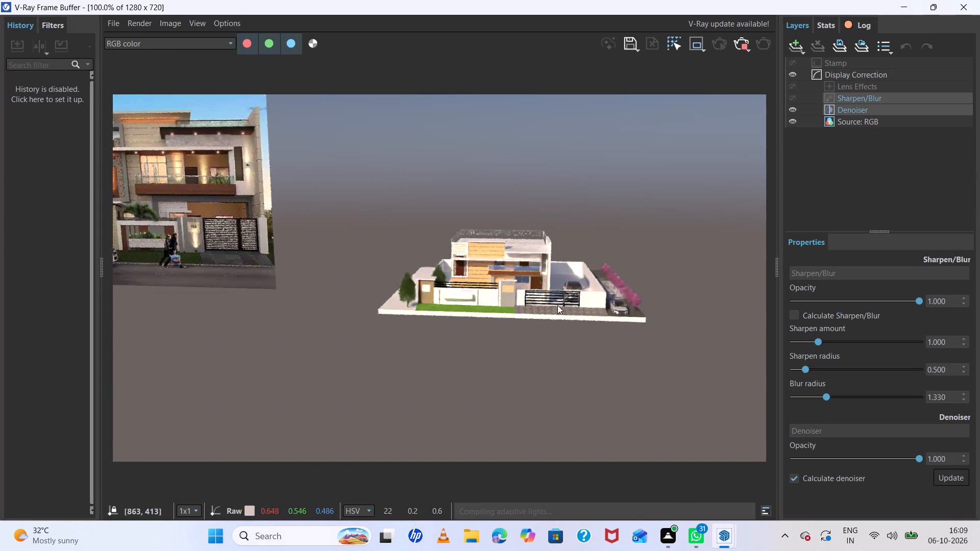
scroll(559, 304, "up", 1)
middle_click_drag(631, 316, 632, 275)
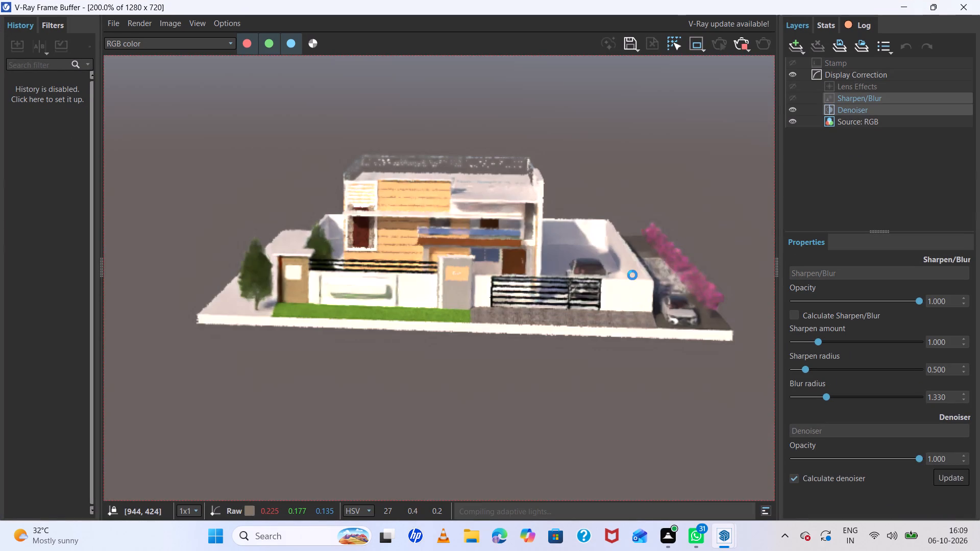
middle_click_drag(632, 275, 627, 269)
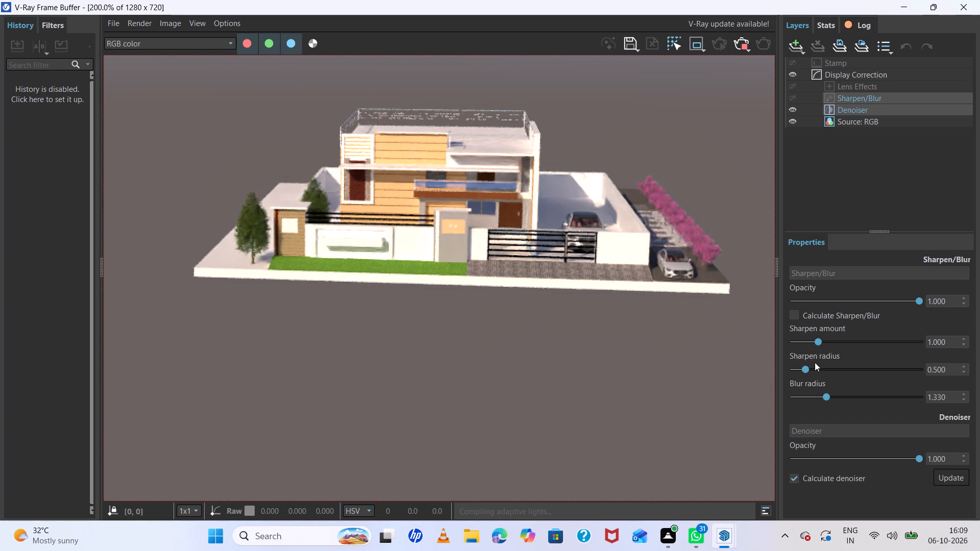
Set the sharpen amount of the render's Sharpen/Blur layer to 2.105.
left_click_drag(818, 342, 846, 343)
Examine the render's detail at different magnifications, including the gate, driveway, parked cars and side-road trees.
scroll(492, 240, "up", 6)
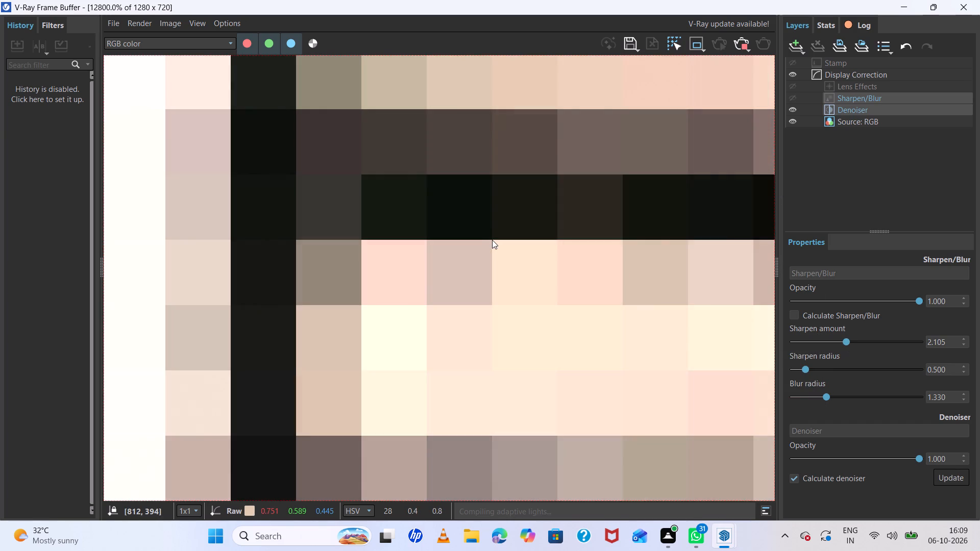
scroll(492, 240, "down", 9)
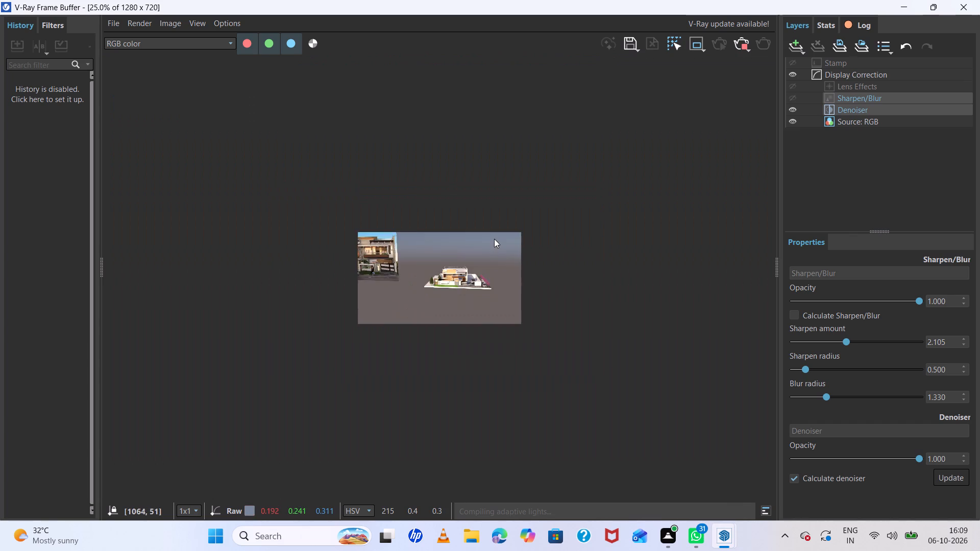
scroll(494, 239, "up", 4)
scroll(465, 261, "down", 2)
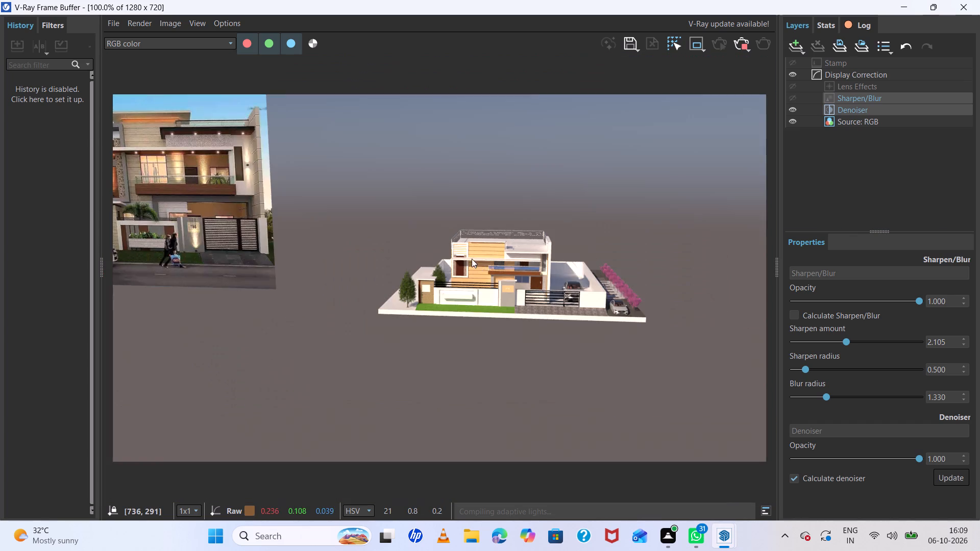
scroll(609, 316, "up", 2)
scroll(633, 302, "down", 2)
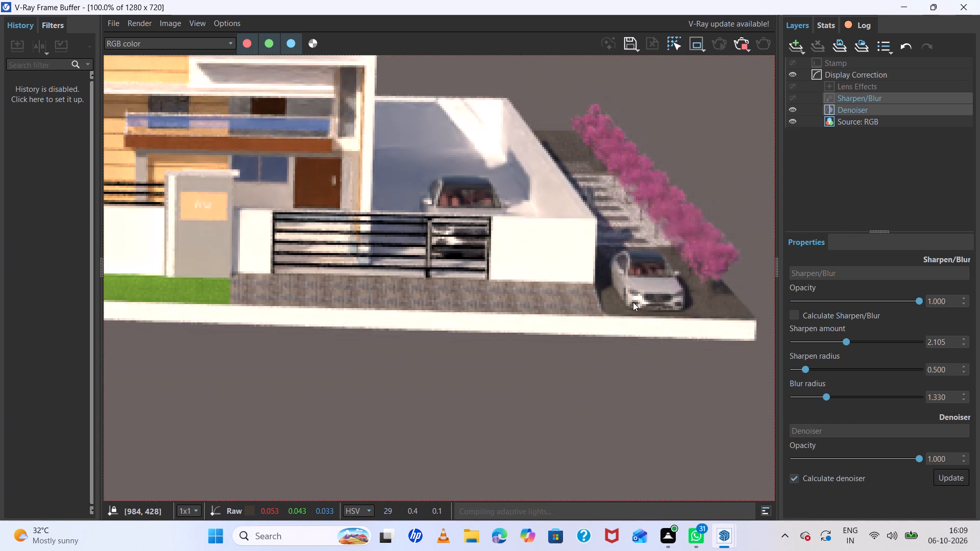
scroll(633, 302, "down", 1)
scroll(522, 304, "up", 1)
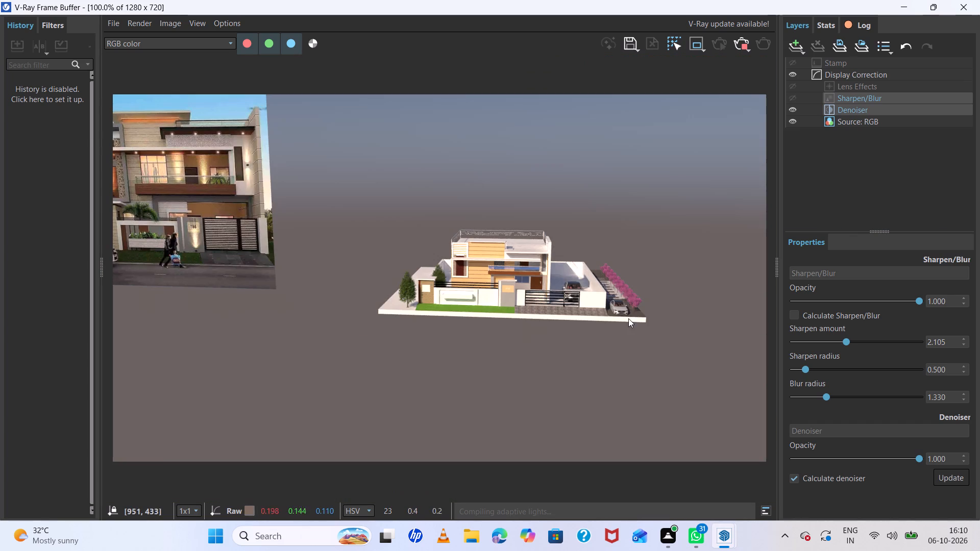
Stop the running V-Ray render and restart it interactively from a front-corner view of the house, then enlarge the frame buffer.
middle_click_drag(629, 316, 639, 293)
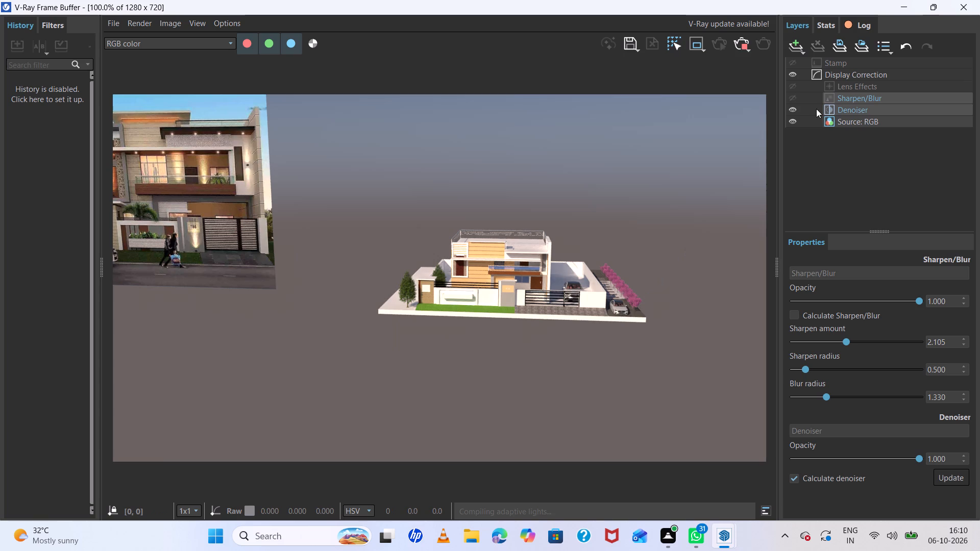
left_click(744, 45)
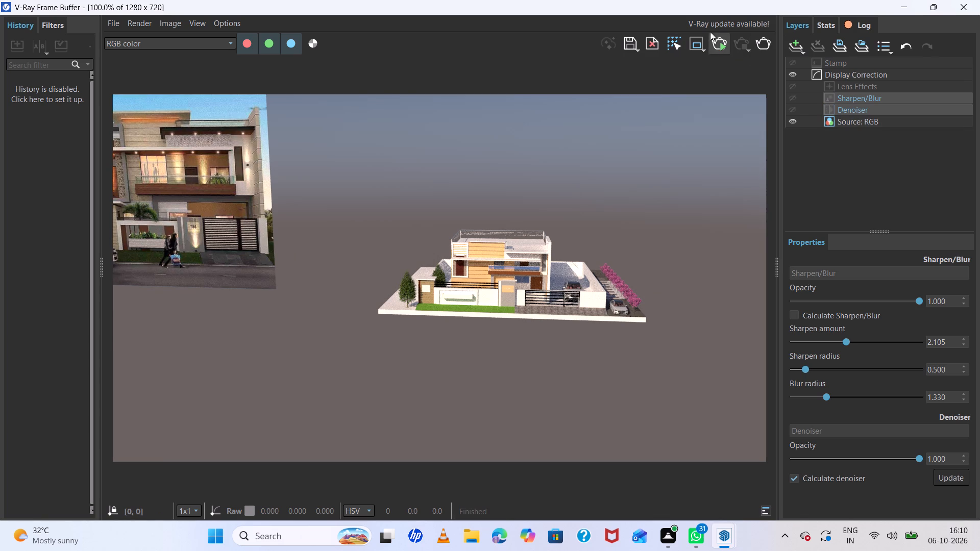
left_click(927, 6)
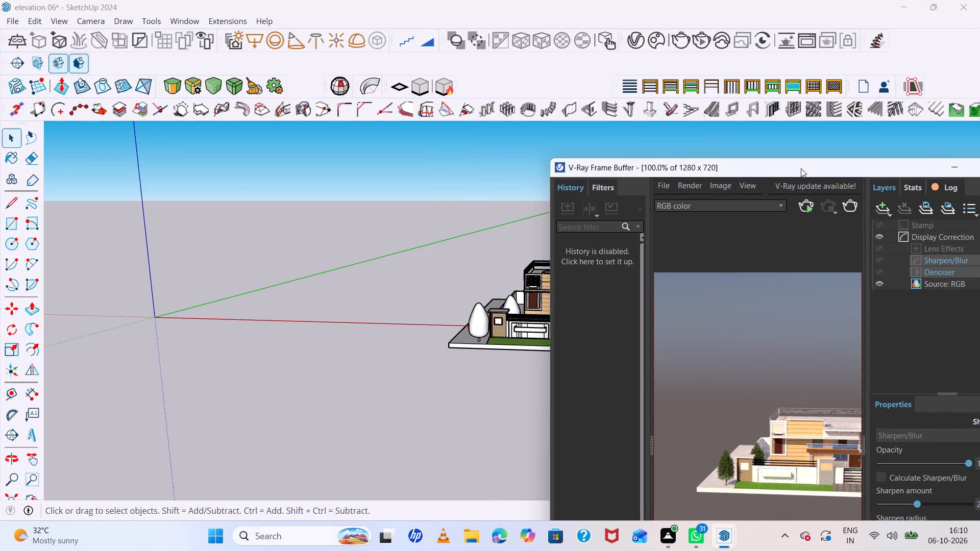
left_click_drag(801, 168, 208, 86)
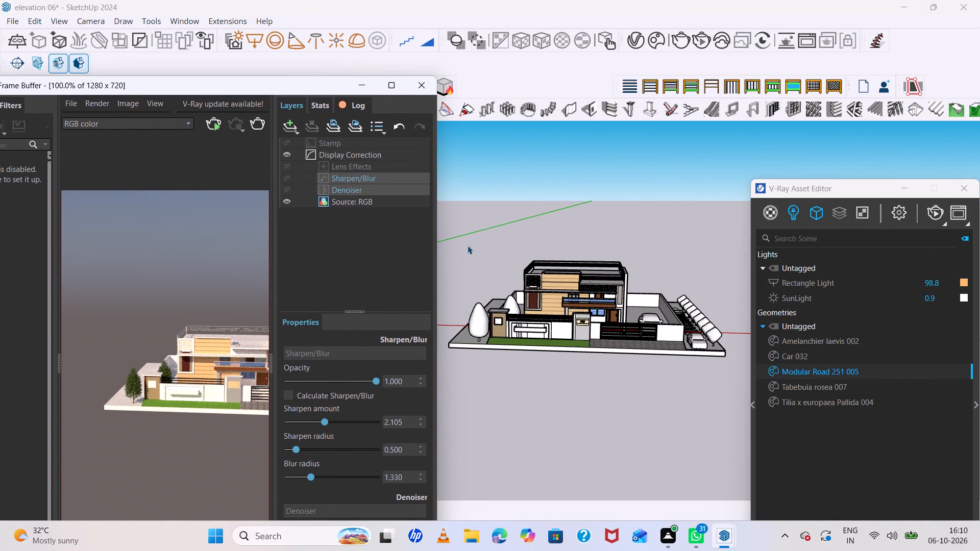
scroll(533, 310, "down", 2)
middle_click_drag(688, 343, 666, 308)
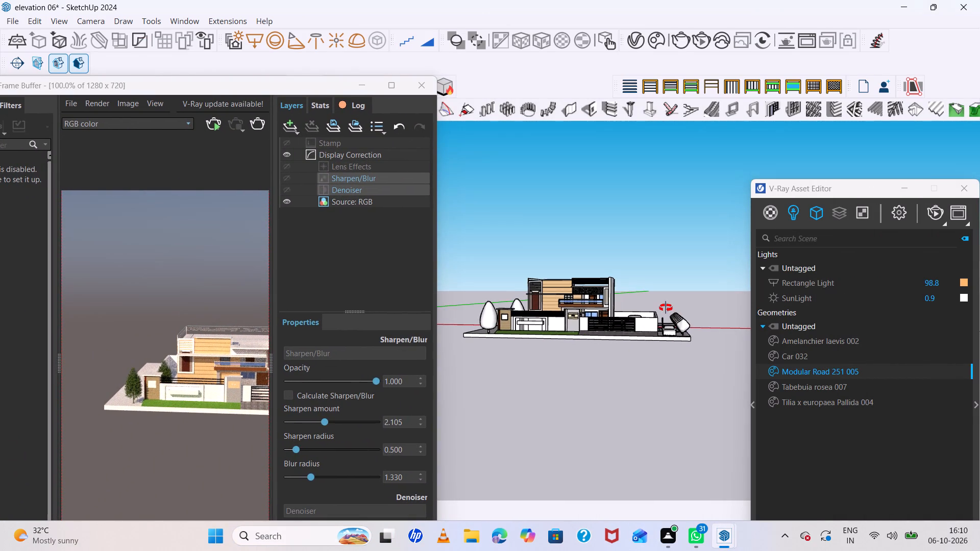
middle_click_drag(666, 308, 643, 307)
scroll(624, 332, "up", 1)
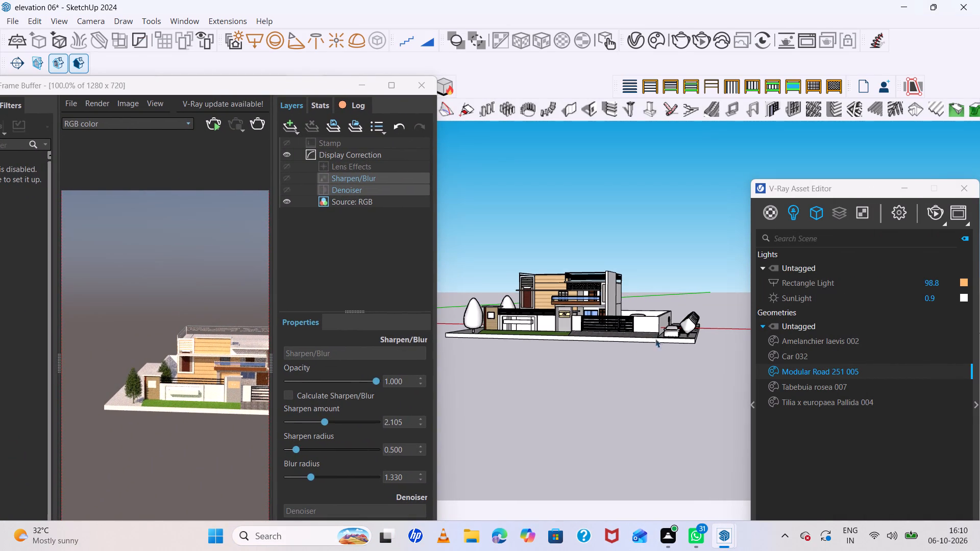
middle_click_drag(669, 344, 651, 348)
scroll(524, 333, "up", 2)
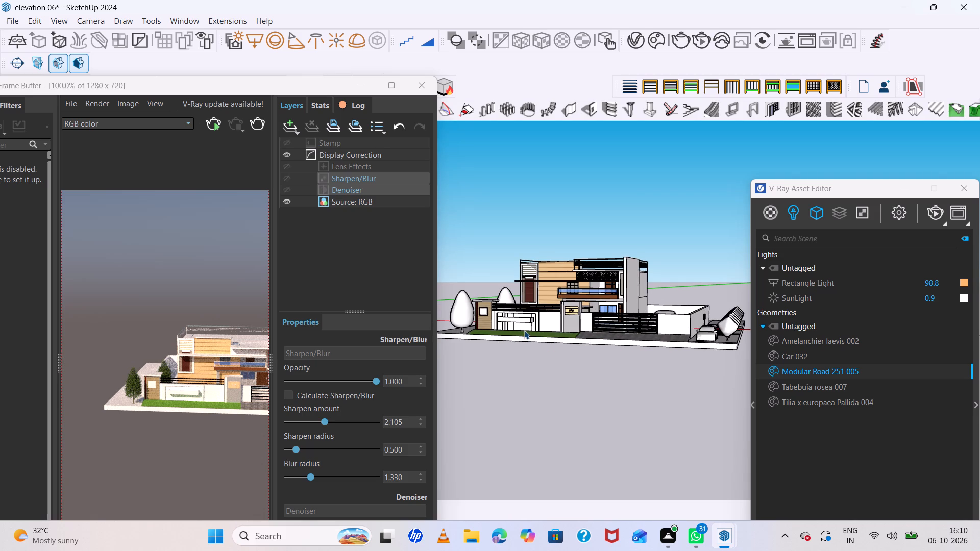
middle_click_drag(524, 330, 536, 345)
double_click(215, 127)
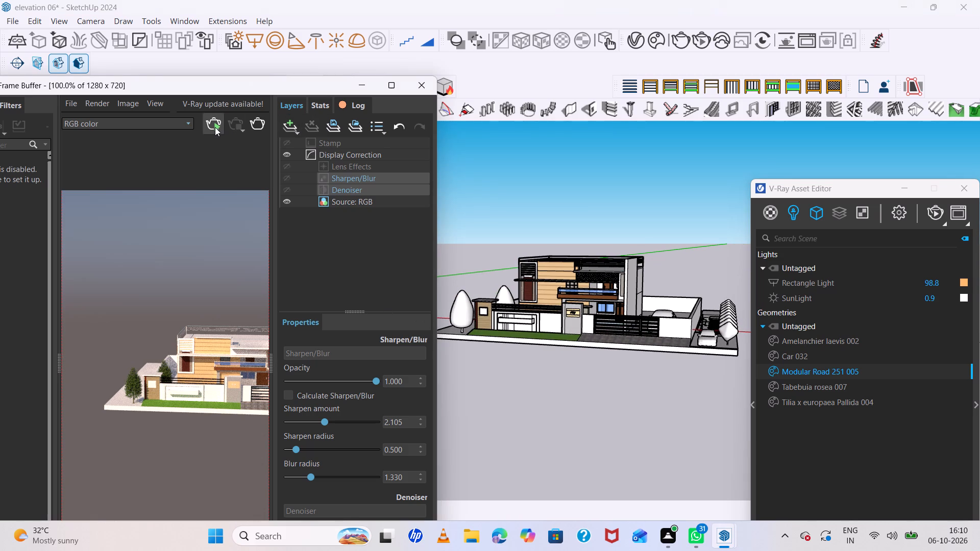
left_click(215, 127)
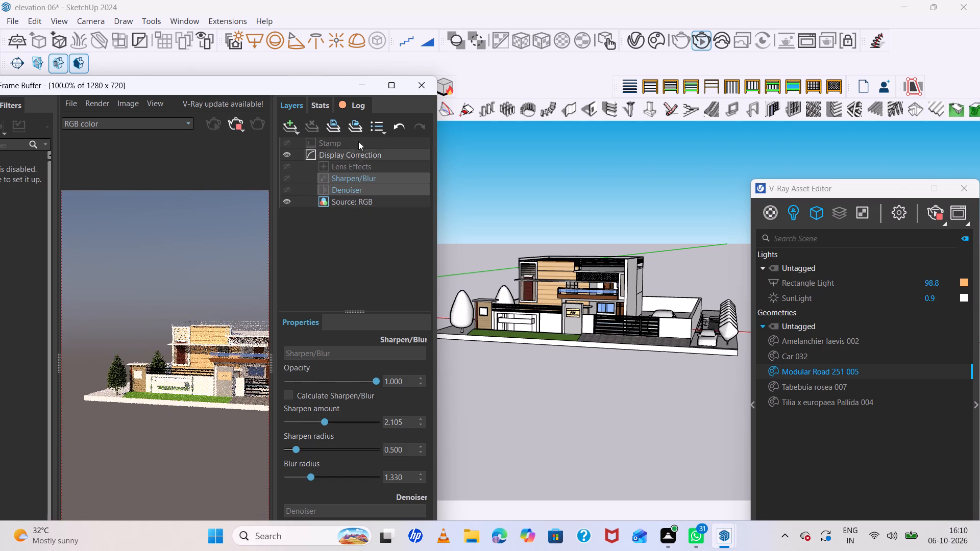
left_click(387, 89)
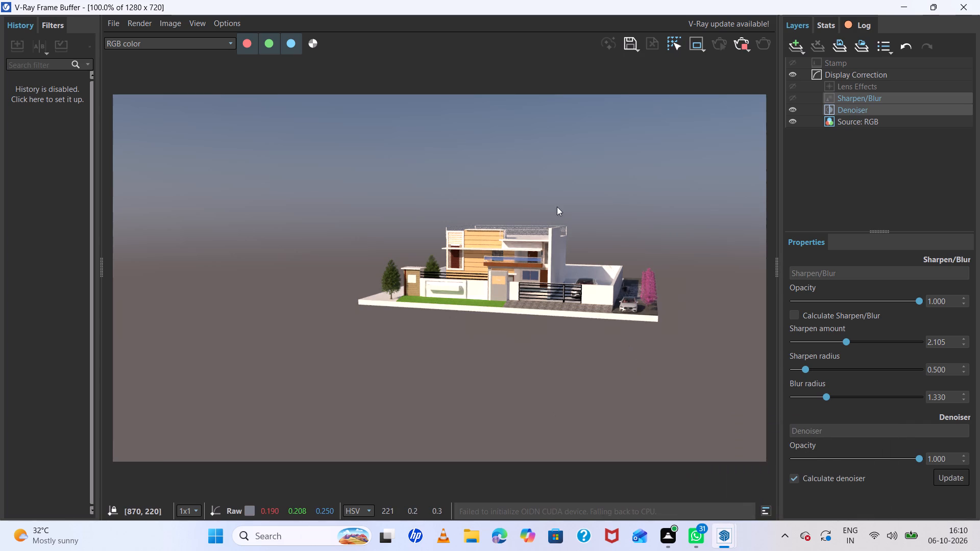
Save the rendered image to the Desktop as a PNG named elevation 6.
left_click(635, 45)
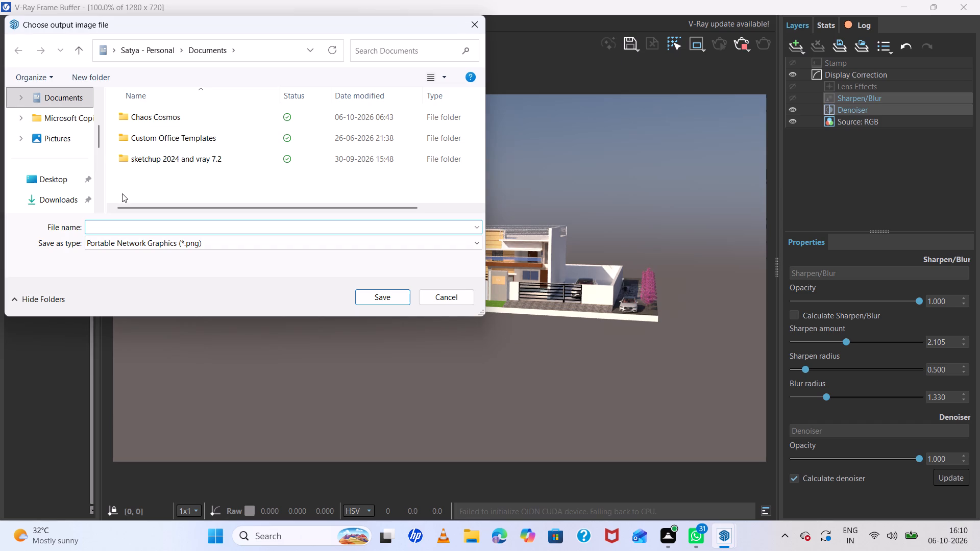
double_click(56, 179)
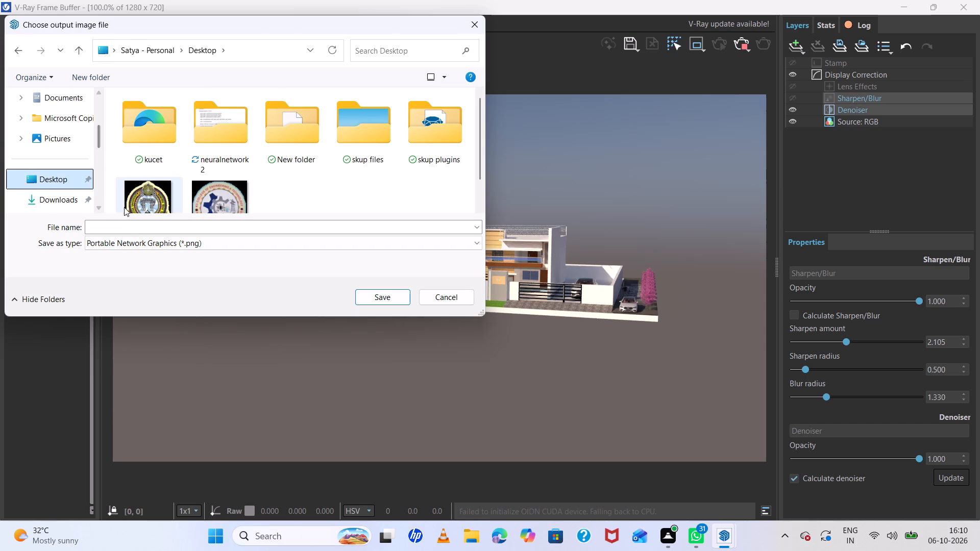
double_click(126, 222)
type("ele")
type("vation")
key("space")
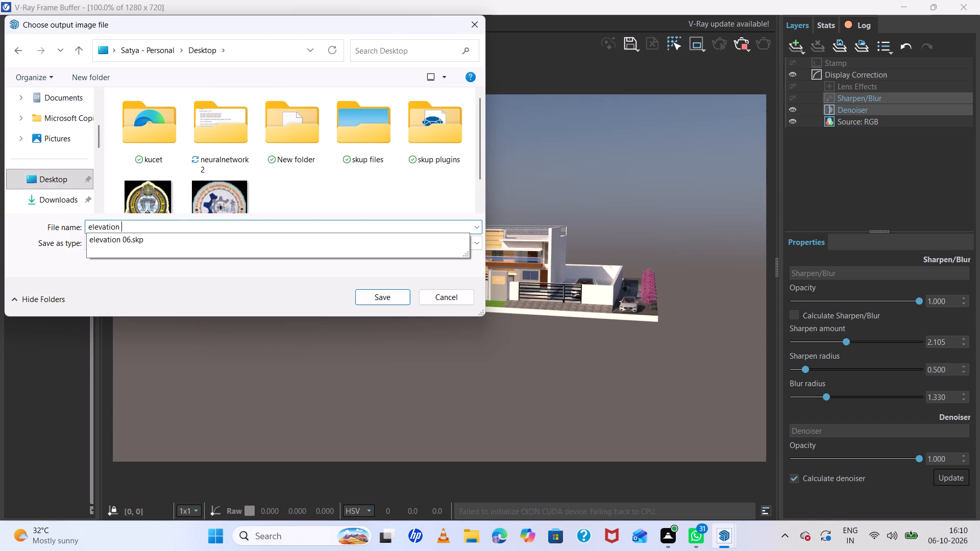
key("6")
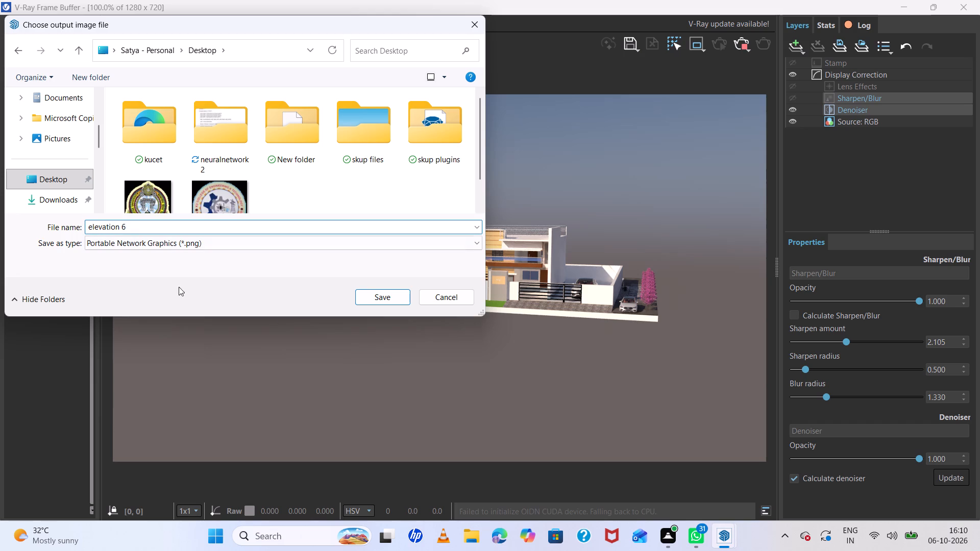
left_click(391, 297)
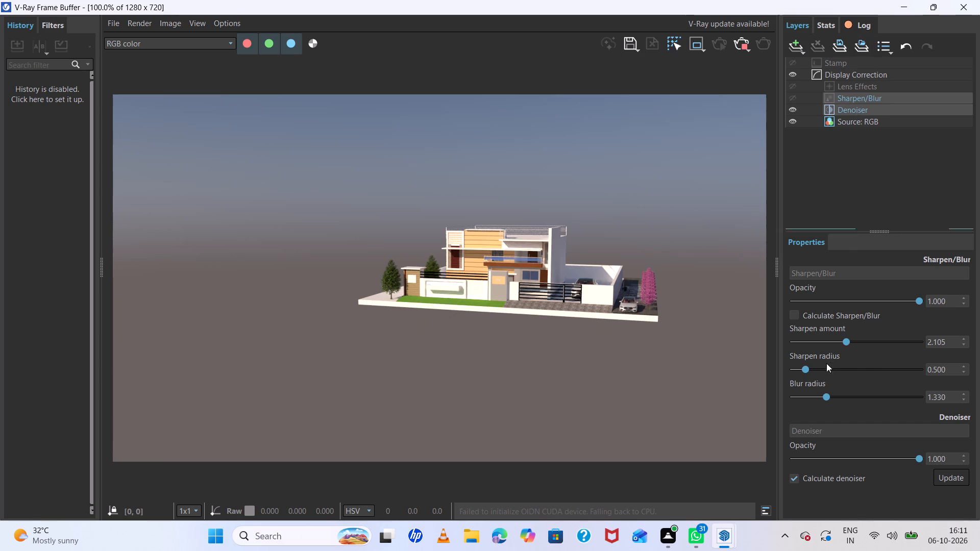
Set the sharpen radius of the render's Sharpen/Blur layer to 2.065 and check the image up close.
left_click_drag(806, 368, 845, 368)
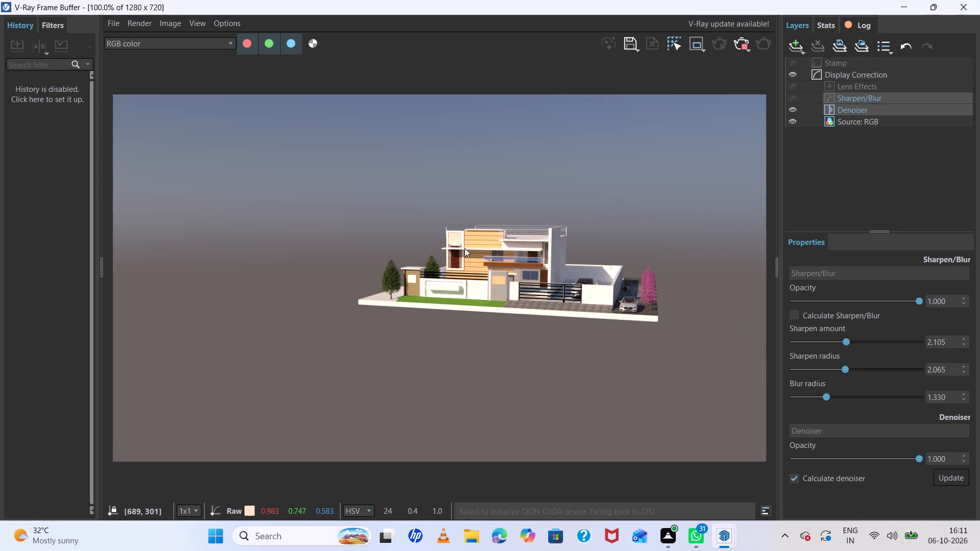
scroll(464, 248, "up", 1)
scroll(419, 245, "down", 1)
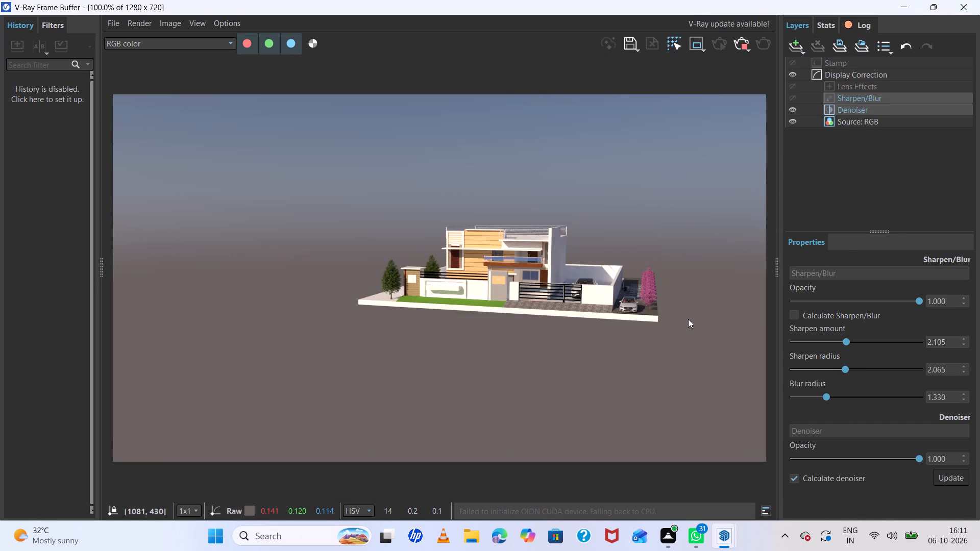
scroll(688, 319, "up", 1)
scroll(666, 310, "down", 1)
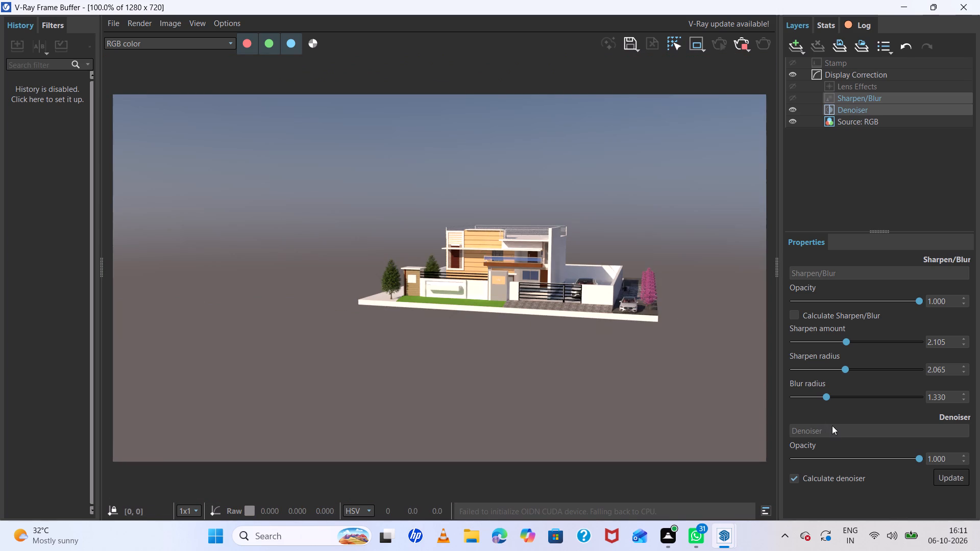
Set the blur radius of the Sharpen/Blur layer to 2.652 and check the house facade at different magnifications.
left_click_drag(825, 392, 852, 393)
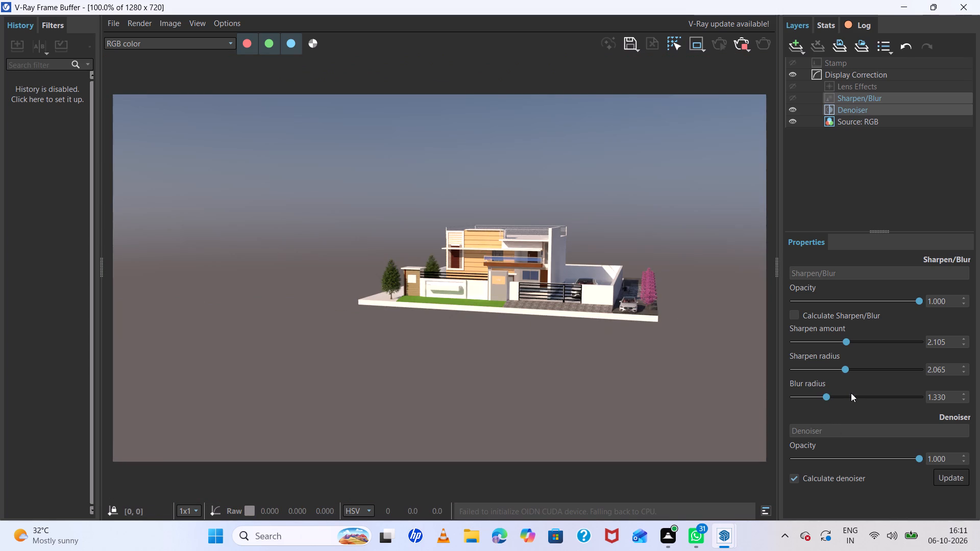
left_click(828, 394)
left_click_drag(828, 394, 860, 393)
left_click(860, 393)
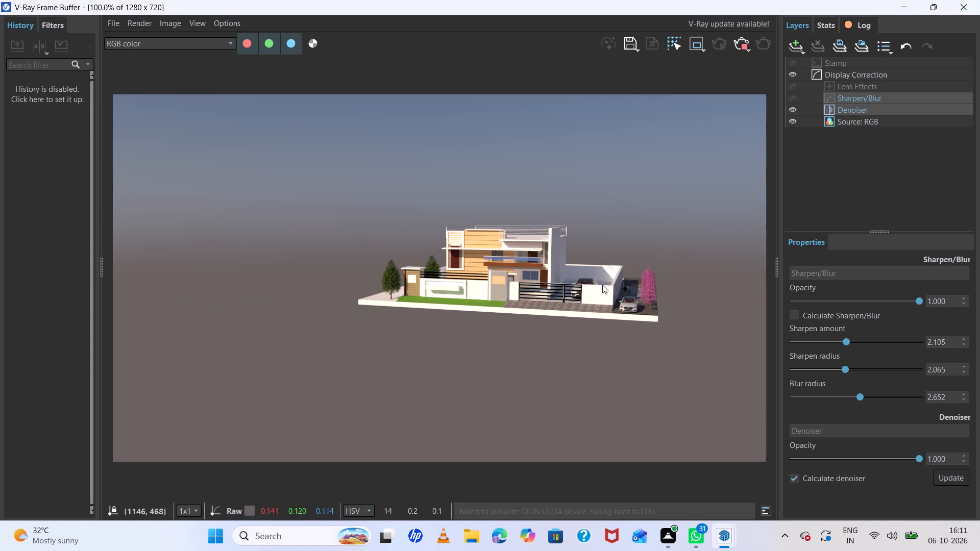
scroll(505, 245, "up", 3)
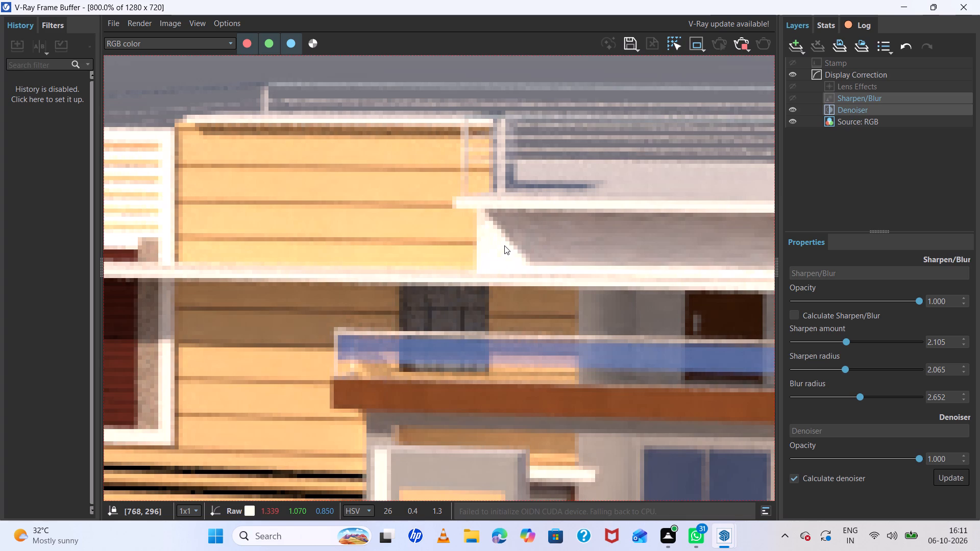
scroll(504, 245, "down", 3)
scroll(509, 248, "up", 1)
scroll(354, 221, "down", 2)
scroll(508, 267, "up", 1)
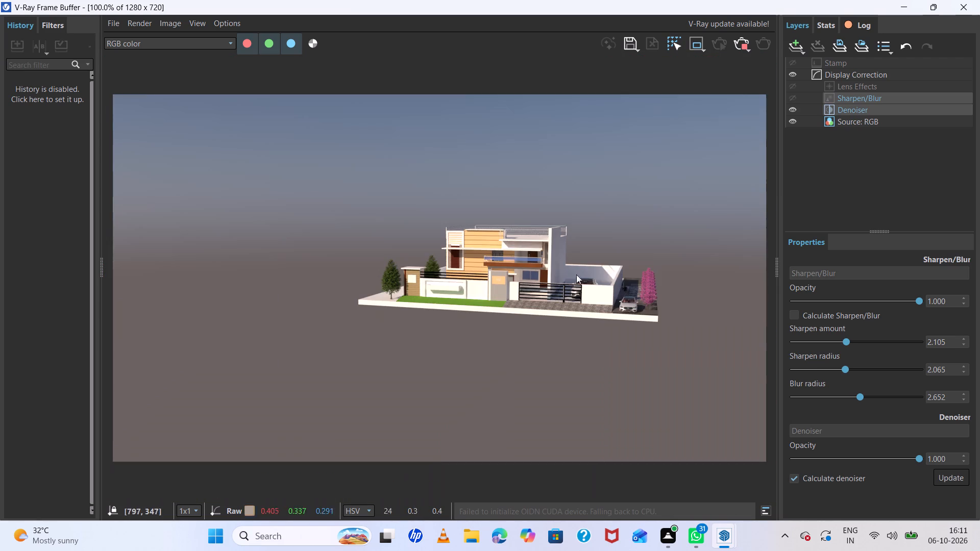
Close the V-Ray Frame Buffer and the V-Ray Asset Editor to uncover the model.
left_click(933, 7)
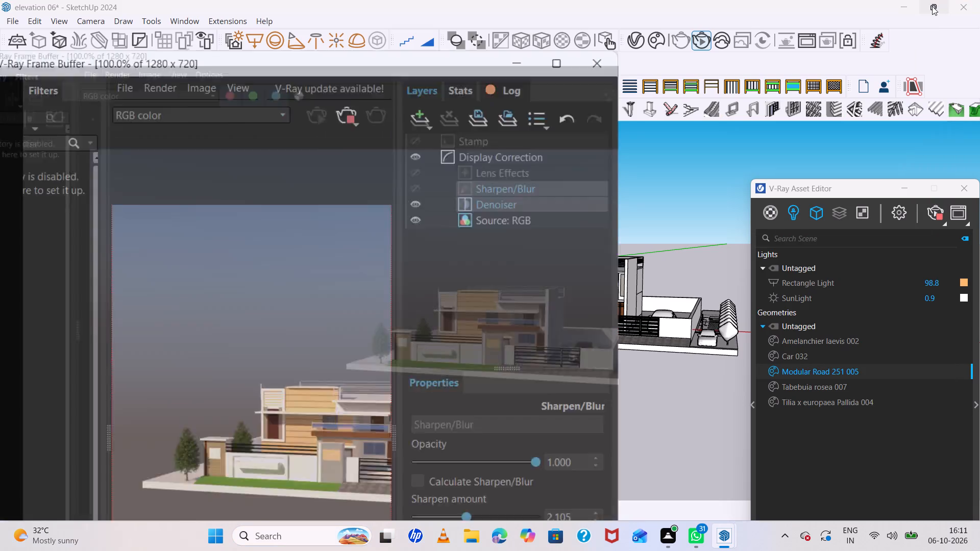
left_click(423, 85)
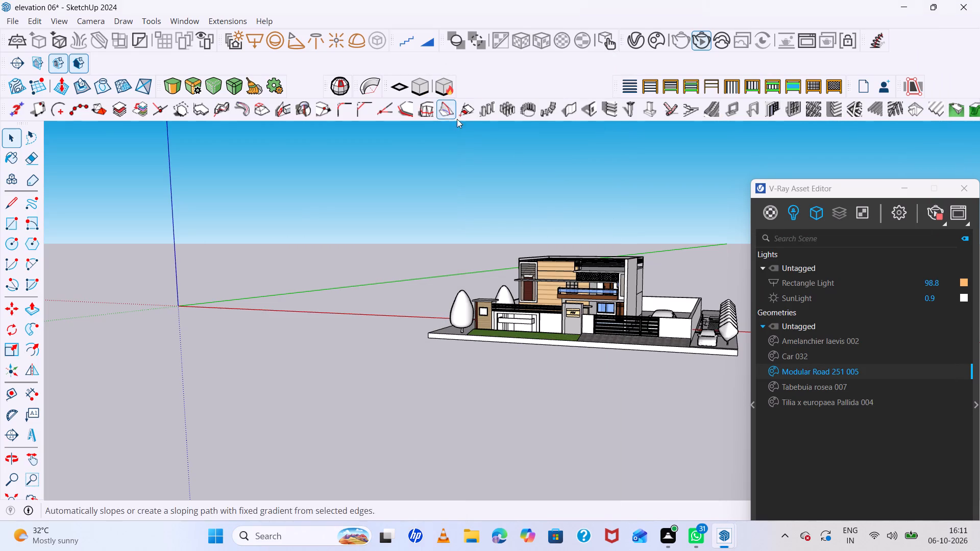
left_click(967, 186)
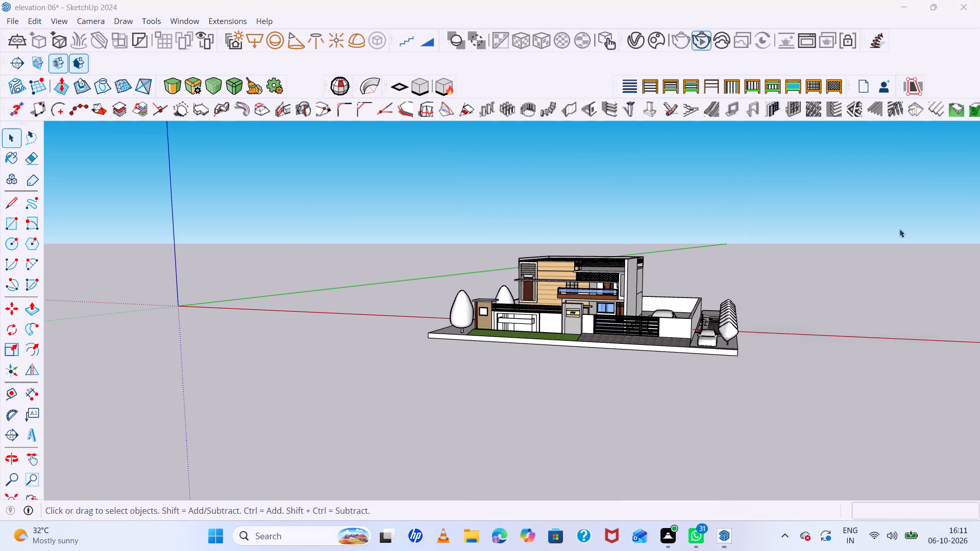
Examine the house model from several front angles and heights, including the boundary wall, gate, parked cars and trees.
middle_click_drag(592, 304, 686, 314)
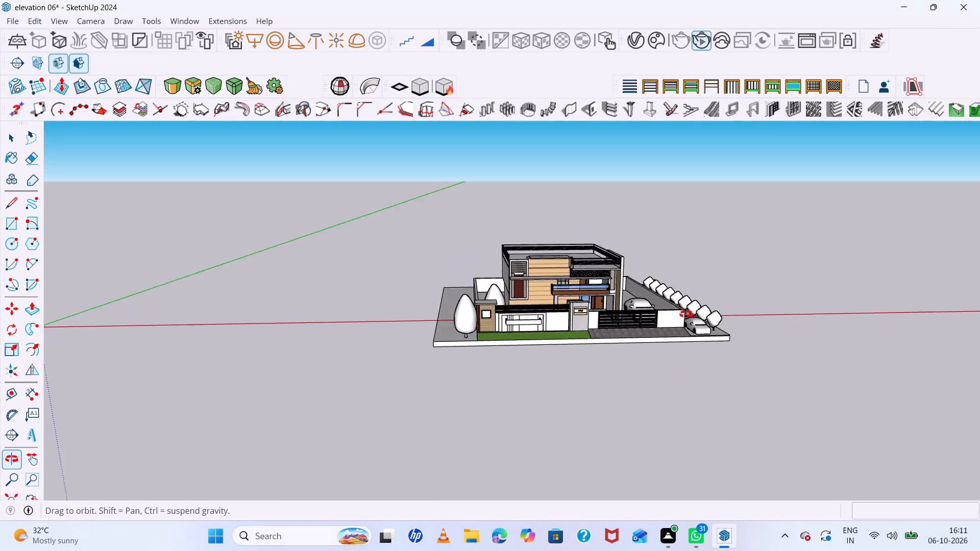
middle_click_drag(686, 314, 629, 287)
scroll(696, 326, "up", 2)
scroll(751, 344, "up", 1)
middle_click_drag(751, 344, 718, 353)
scroll(603, 327, "up", 4)
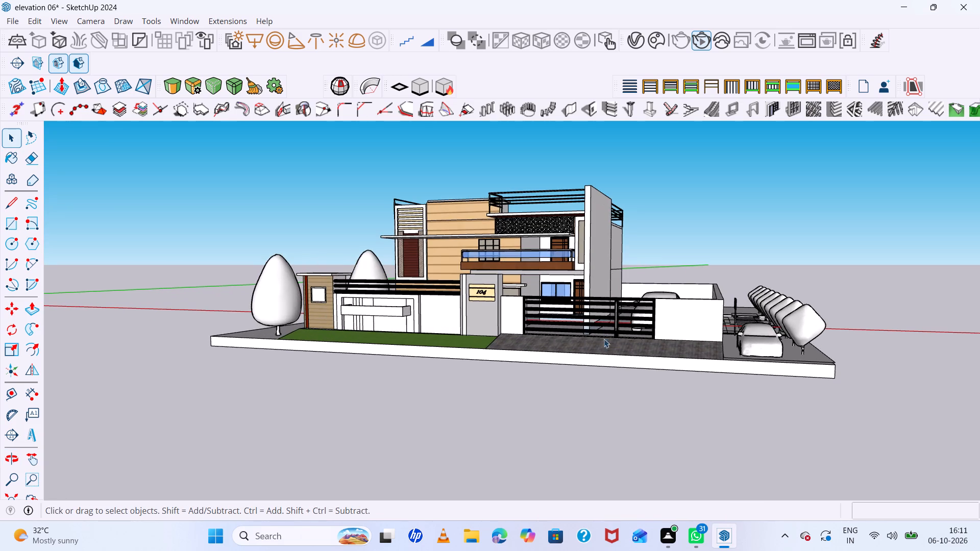
middle_click_drag(606, 349, 657, 351)
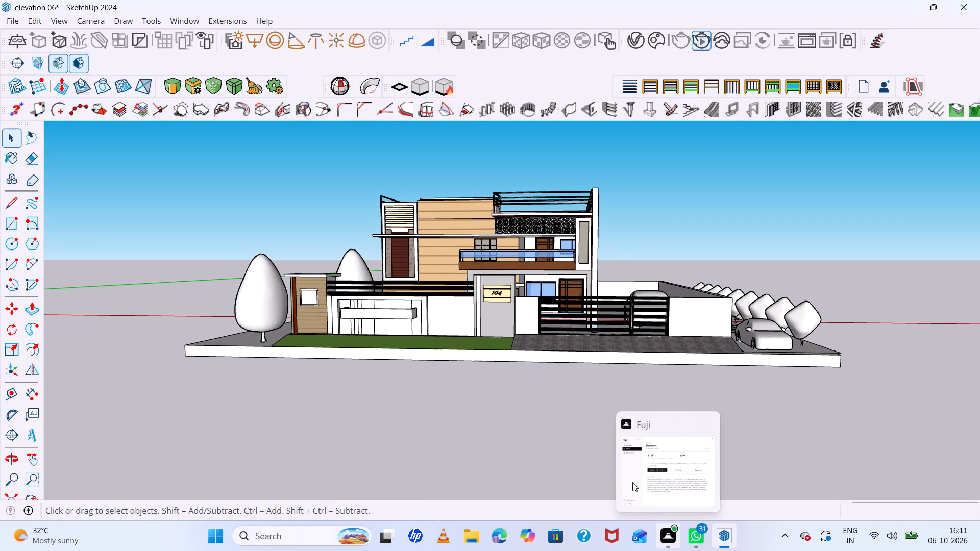
middle_click_drag(374, 210, 376, 215)
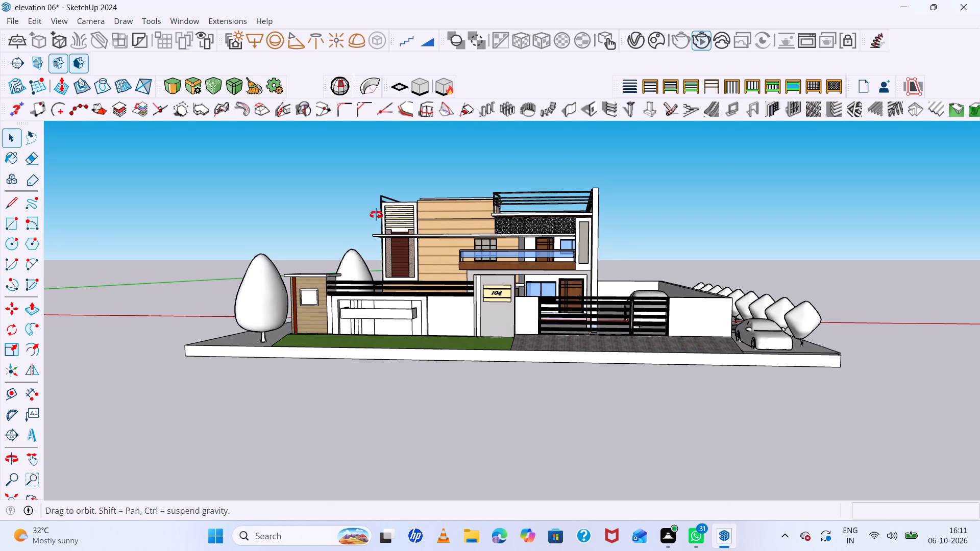
middle_click_drag(376, 215, 381, 243)
scroll(352, 178, "up", 1)
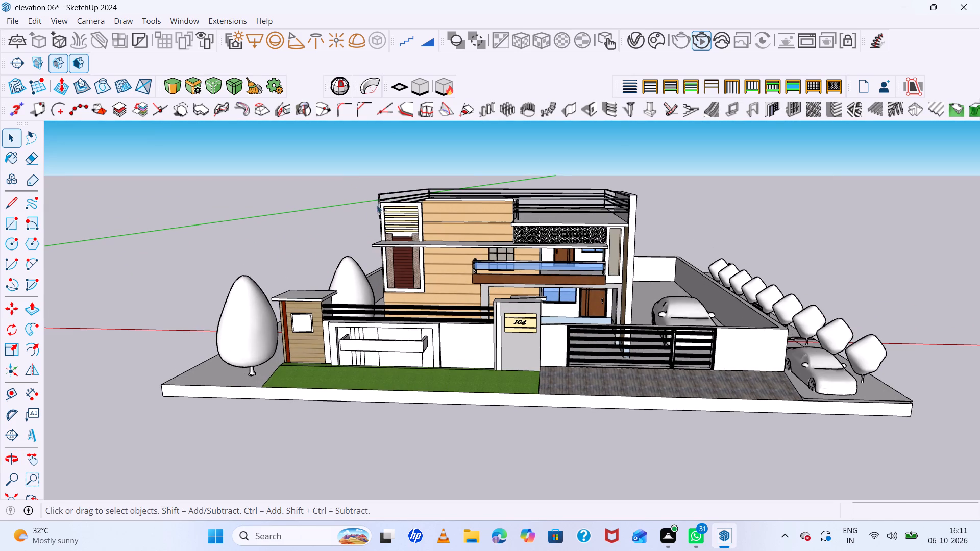
middle_click_drag(705, 400, 673, 383)
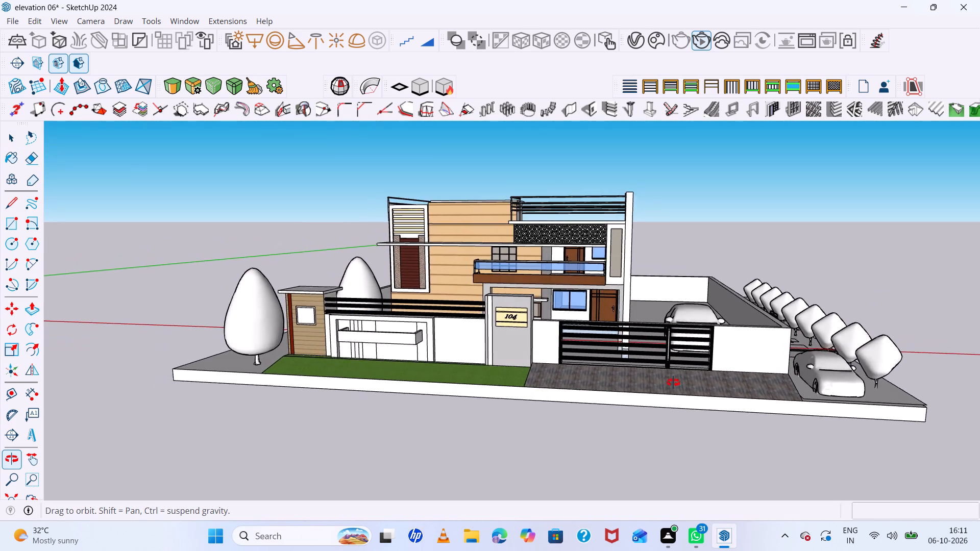
middle_click_drag(673, 383, 681, 383)
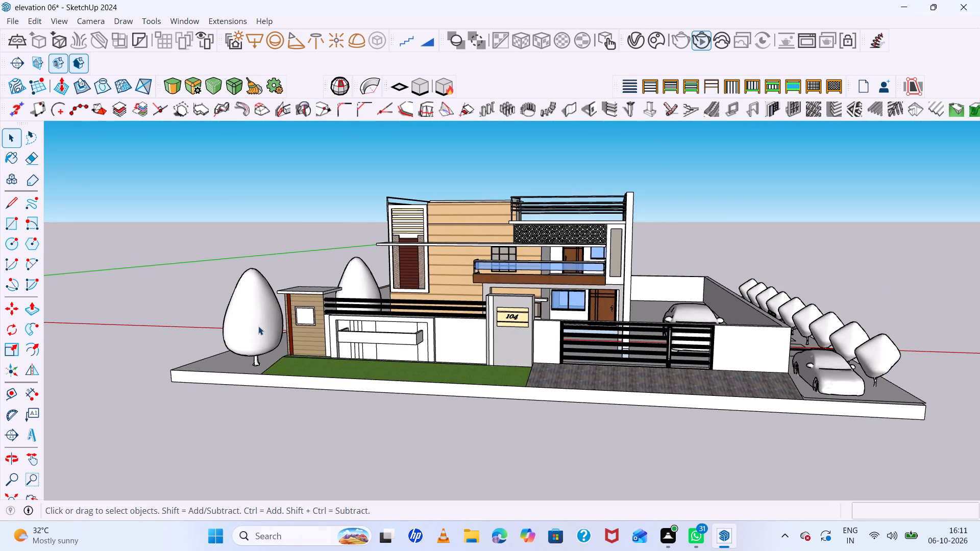
middle_click_drag(260, 324, 262, 316)
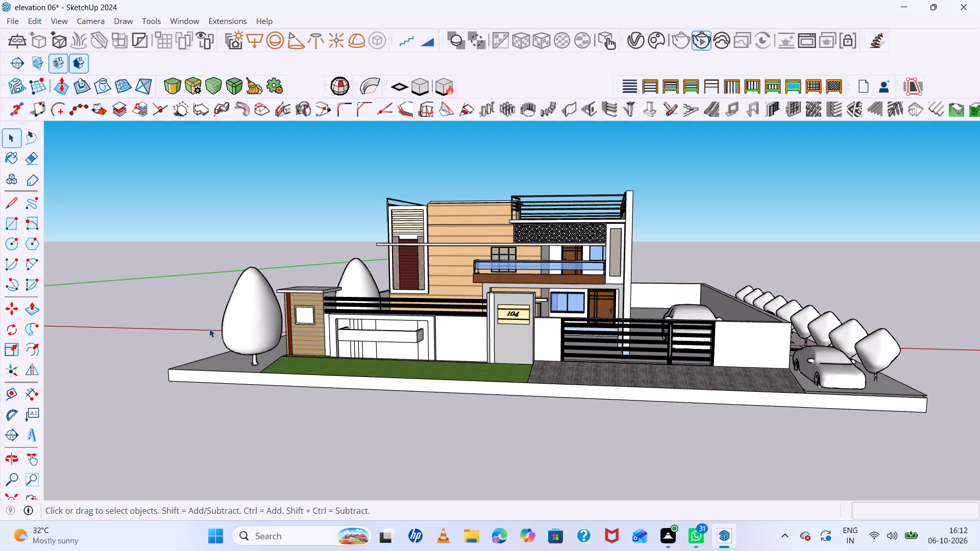
scroll(209, 329, "down", 1)
middle_click_drag(255, 341, 269, 351)
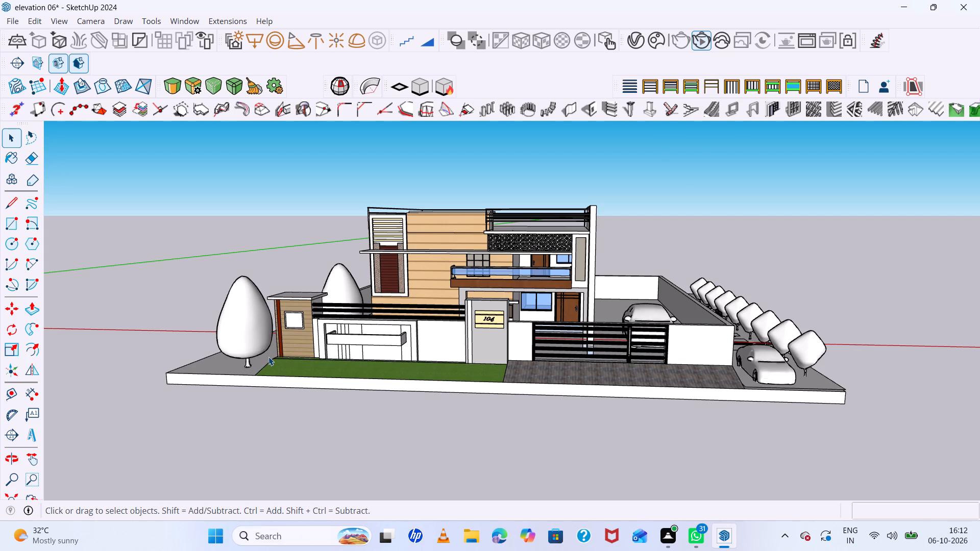
middle_click_drag(482, 371, 489, 371)
Examine the house frontage, boundary wall, gate, side road, parked cars and trees from several front angles and distances.
middle_click_drag(489, 371, 479, 373)
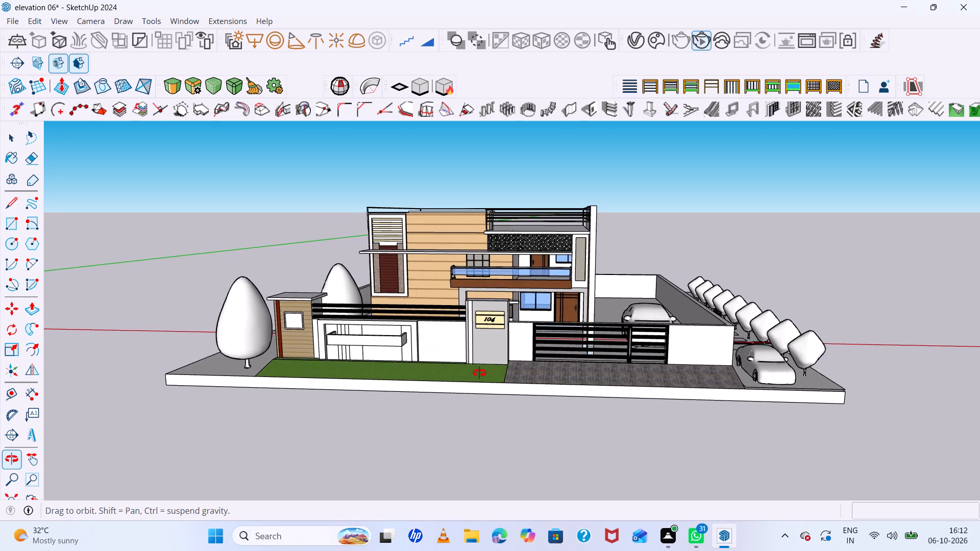
middle_click_drag(479, 373, 452, 372)
scroll(450, 366, "up", 2)
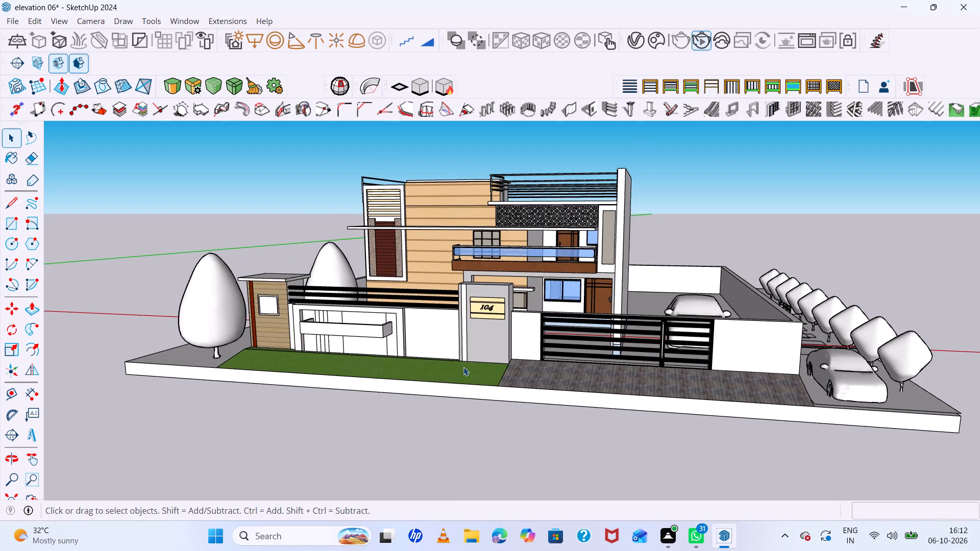
scroll(463, 367, "up", 1)
middle_click_drag(466, 368, 483, 361)
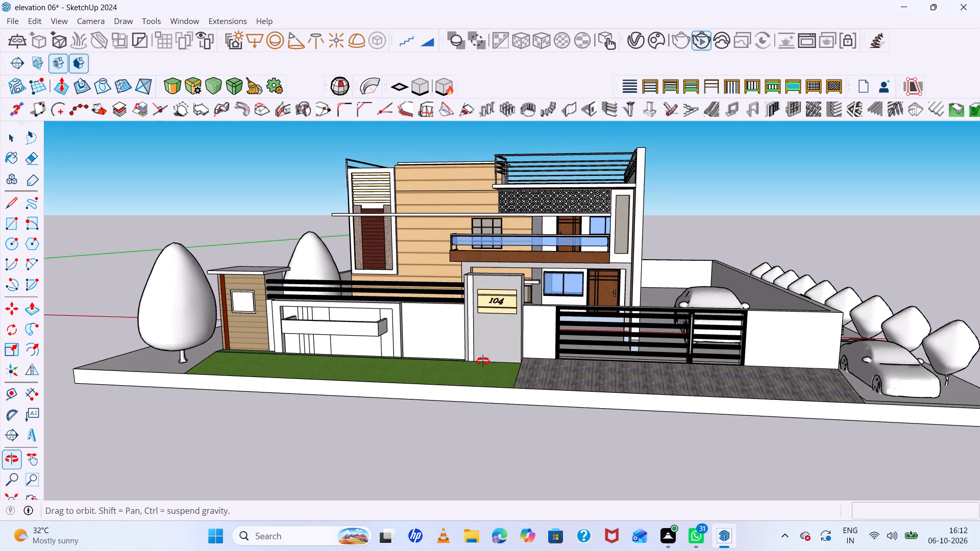
middle_click_drag(483, 361, 483, 358)
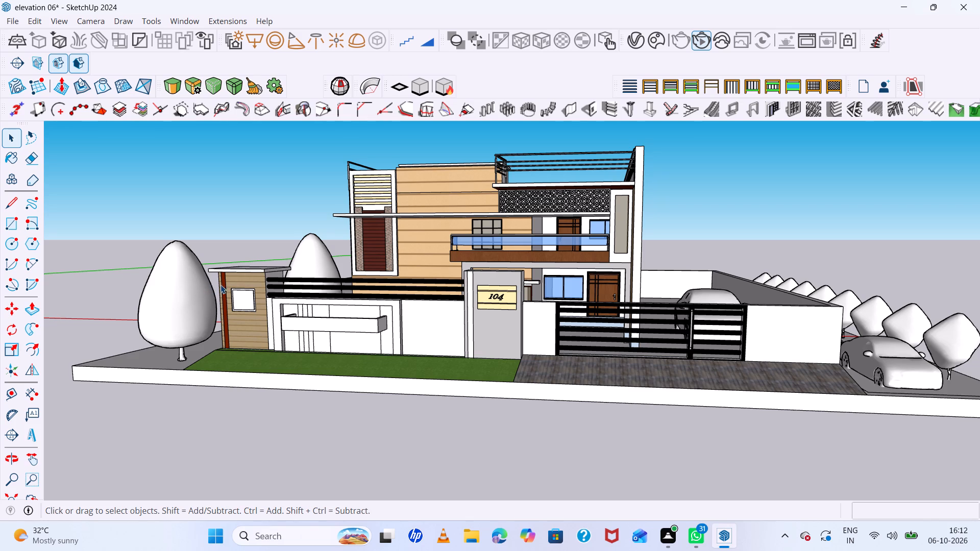
middle_click_drag(410, 309, 359, 309)
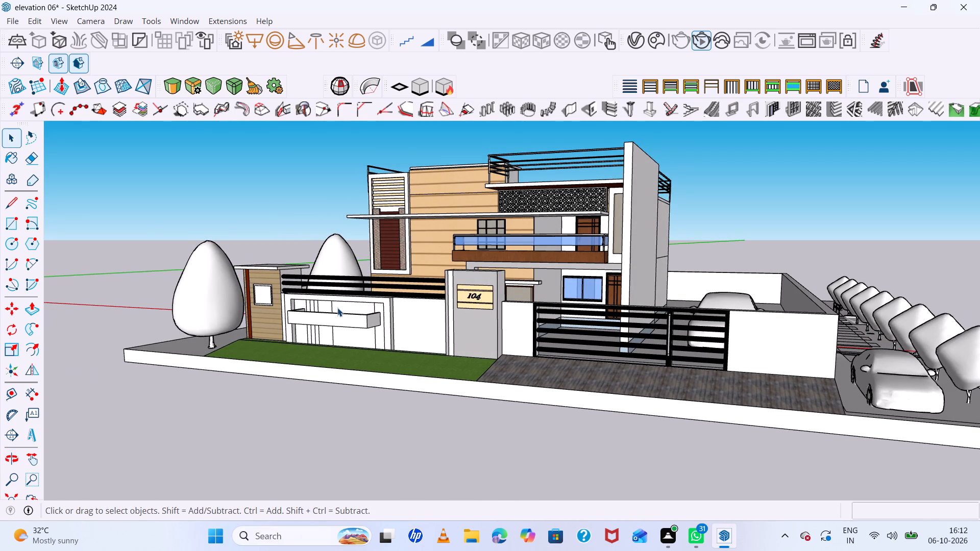
middle_click_drag(337, 308, 353, 325)
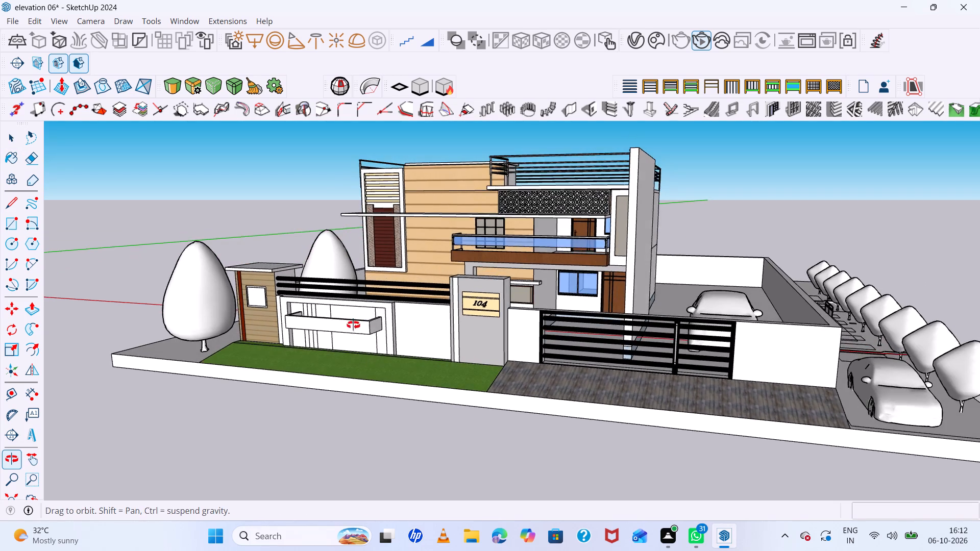
middle_click_drag(353, 325, 363, 331)
scroll(364, 331, "up", 7)
scroll(370, 319, "down", 16)
scroll(734, 324, "up", 5)
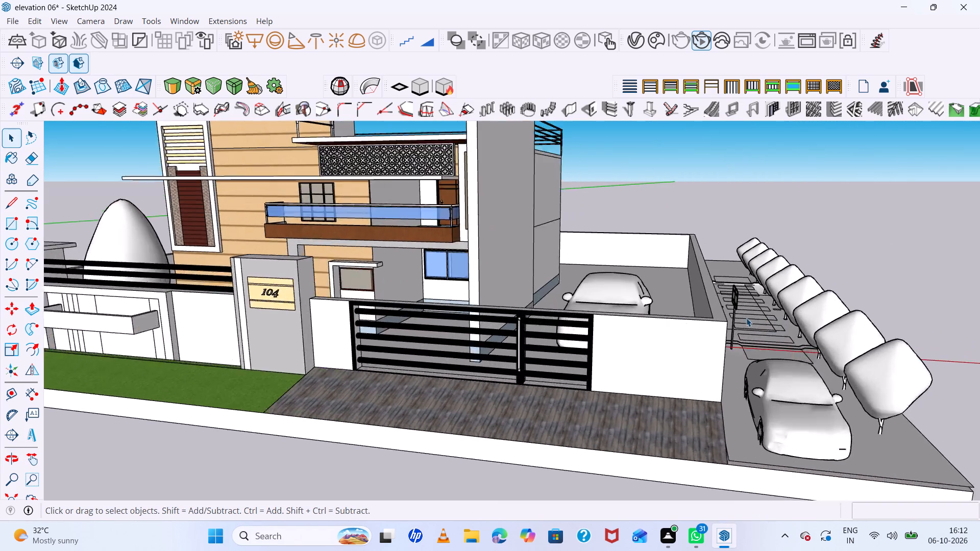
scroll(652, 311, "down", 5)
middle_click_drag(469, 347, 527, 343)
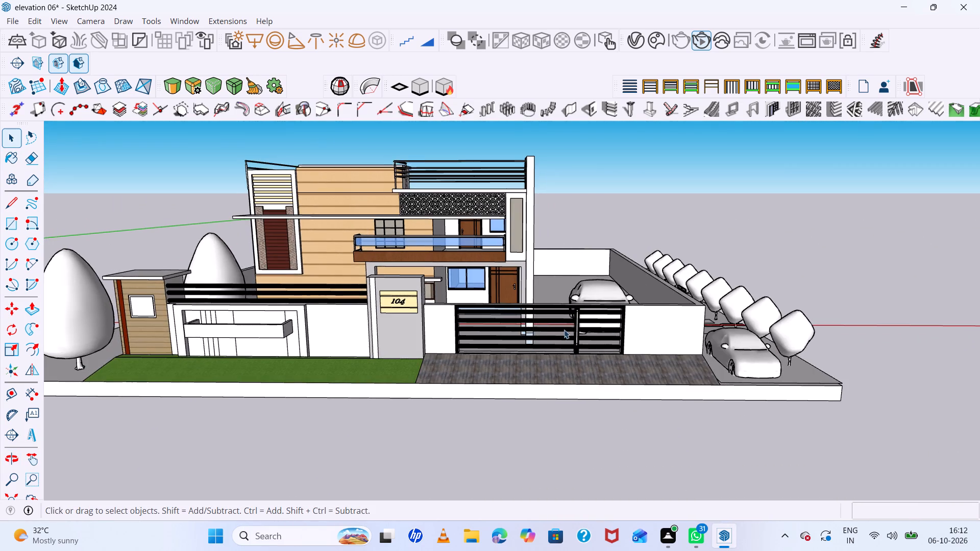
scroll(567, 331, "down", 4)
scroll(259, 262, "up", 2)
middle_click_drag(256, 210, 253, 188)
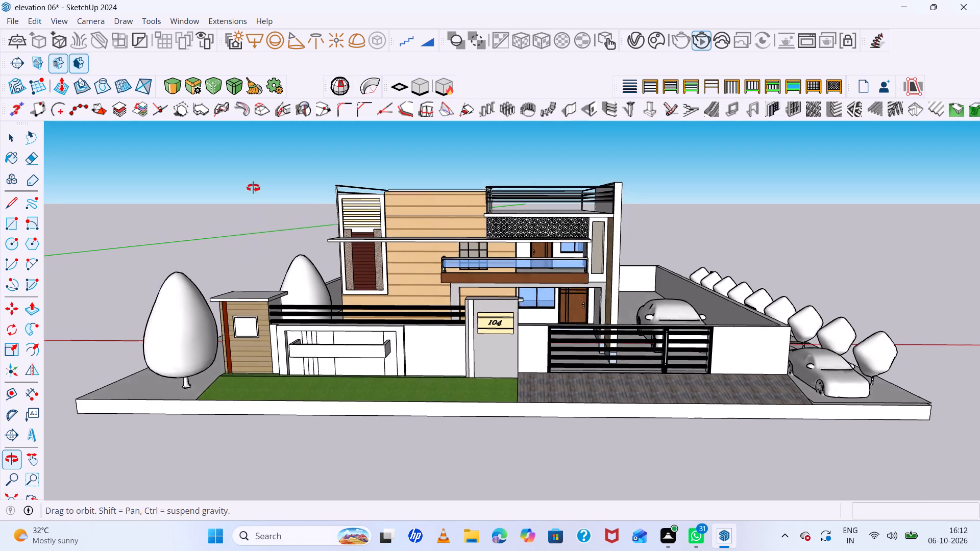
middle_click_drag(253, 188, 202, 179)
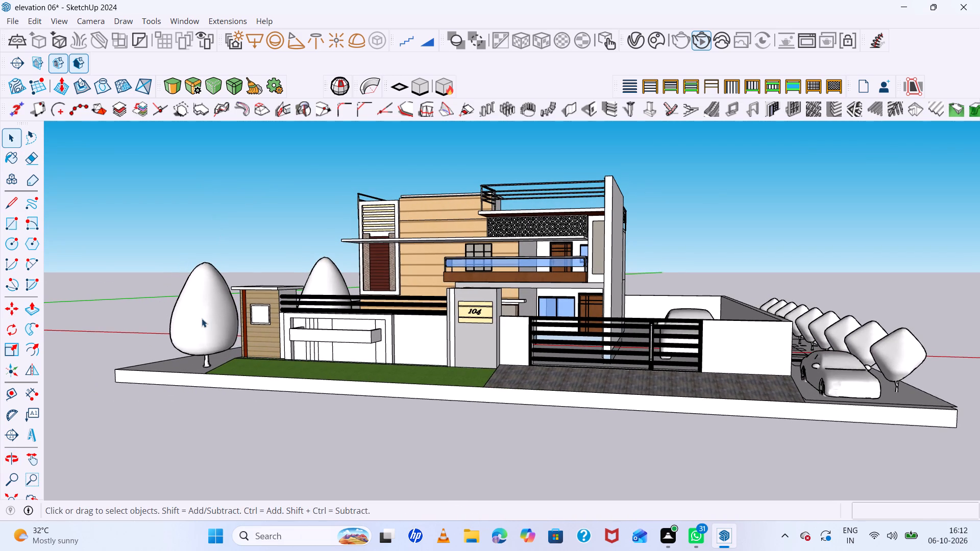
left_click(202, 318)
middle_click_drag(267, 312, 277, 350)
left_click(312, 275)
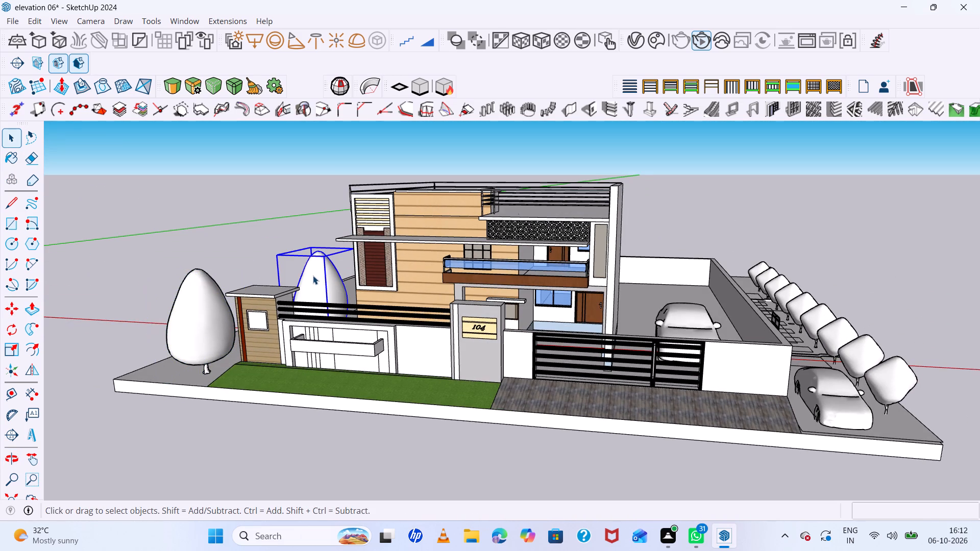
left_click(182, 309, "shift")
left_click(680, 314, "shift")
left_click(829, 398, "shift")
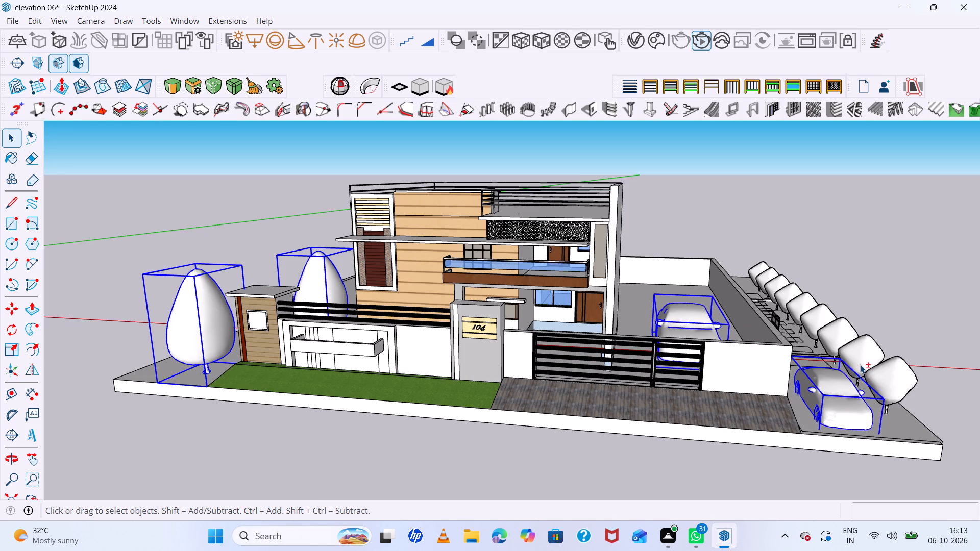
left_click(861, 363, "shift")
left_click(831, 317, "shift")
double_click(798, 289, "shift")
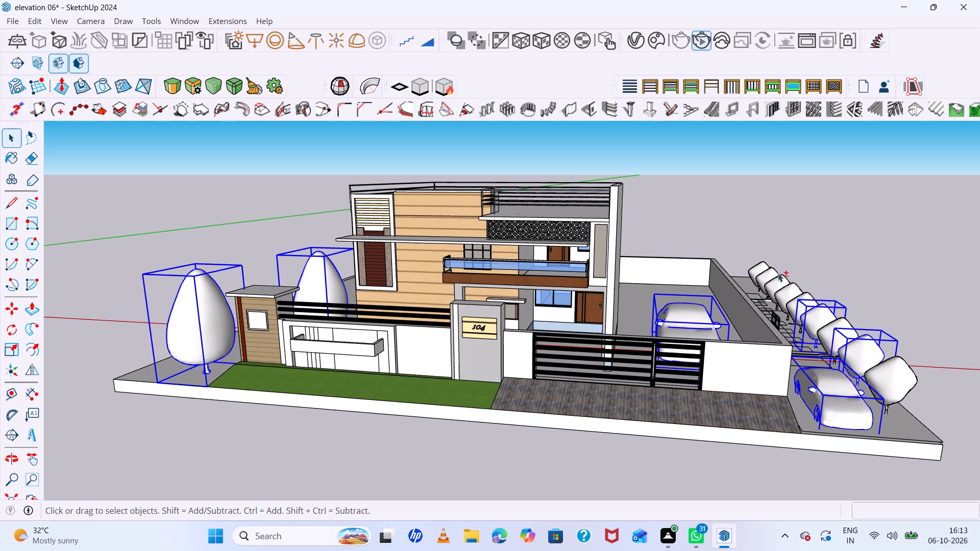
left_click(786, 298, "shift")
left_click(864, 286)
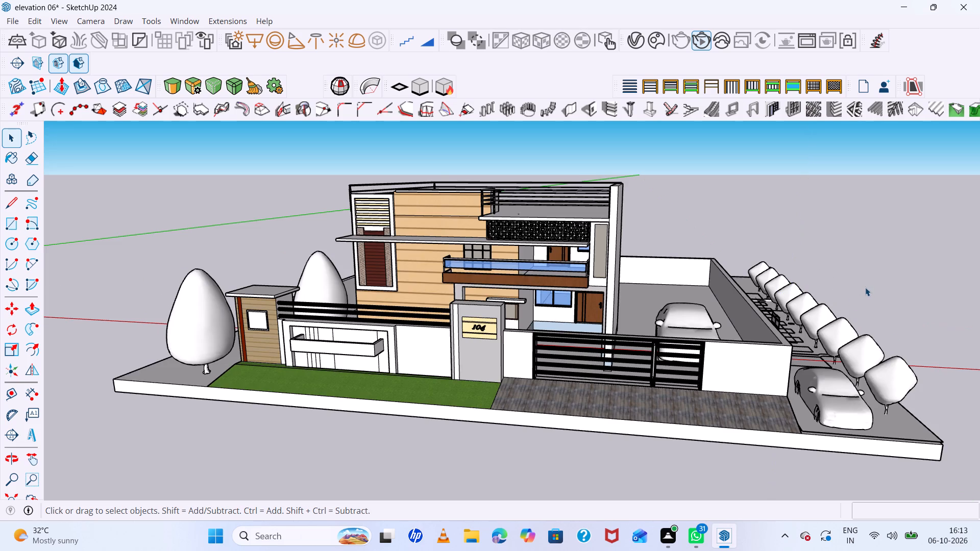
Delete the row of trees along the side road outside the boundary wall, together with the road detail object beside them.
left_click(892, 381, "shift")
left_click(864, 354, "shift")
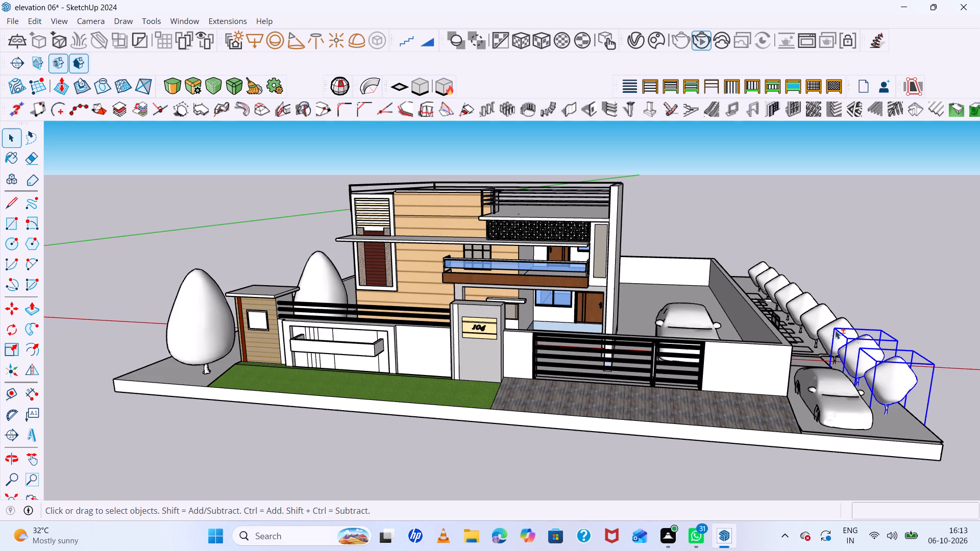
left_click(828, 323, "shift")
left_click(818, 310, "shift")
left_click(802, 296, "shift")
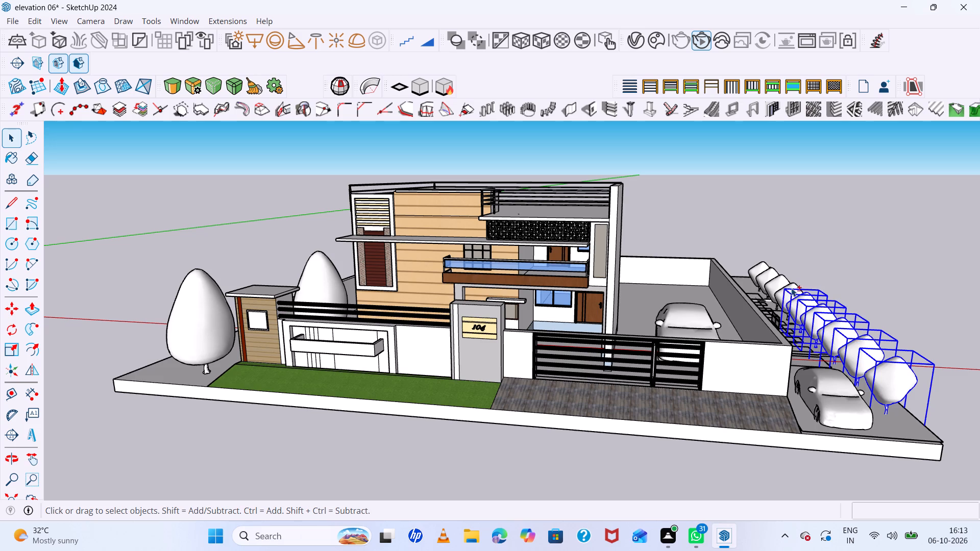
left_click(788, 287, "shift")
left_click(778, 274, "shift")
left_click(769, 266, "shift")
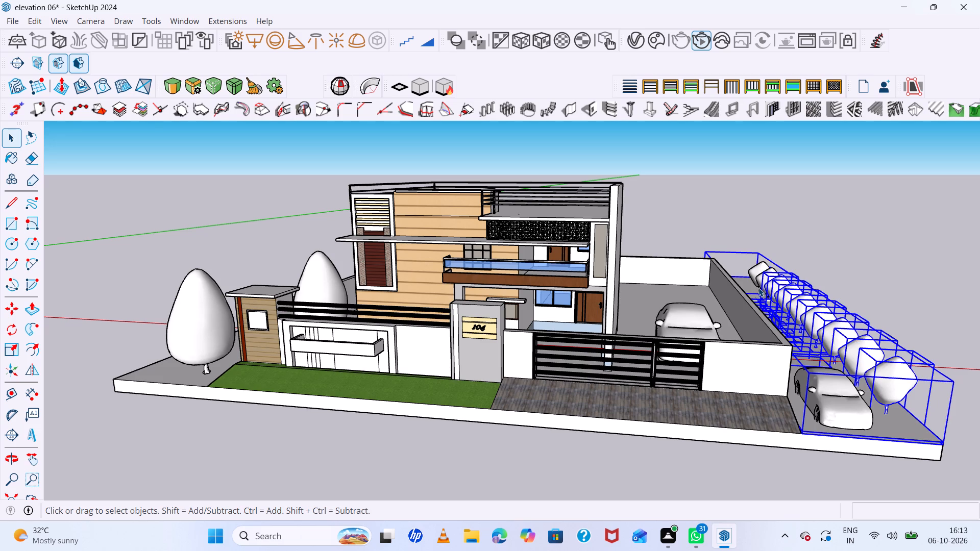
key("Delete")
Delete the car on the side road and the two egg-shaped trees at the opposite side of the plot.
scroll(788, 375, "down", 1)
middle_click_drag(782, 375, 600, 333)
left_click(706, 408)
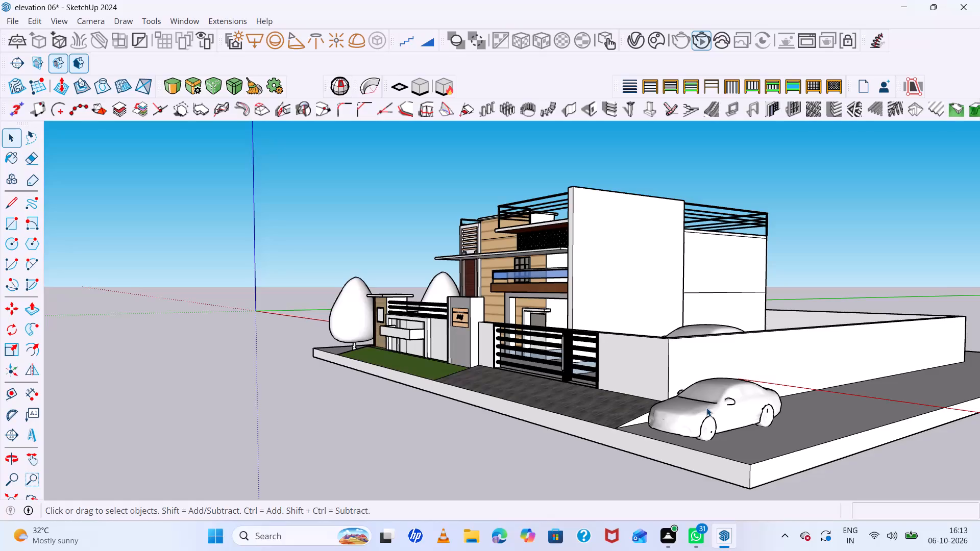
left_click(357, 309, "shift")
left_click(446, 284, "shift")
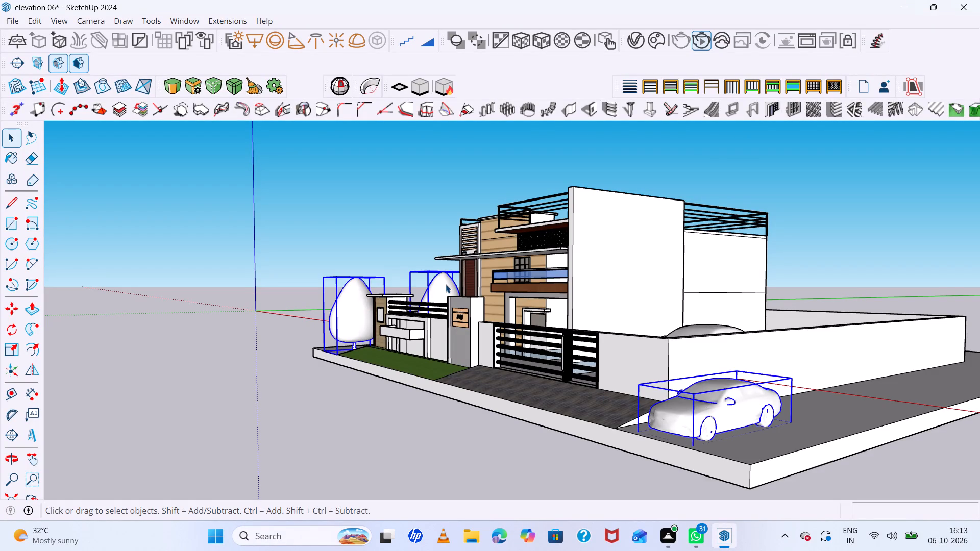
key("Delete")
Delete the two remaining trees at the far rear end of the side road.
scroll(360, 286, "down", 3)
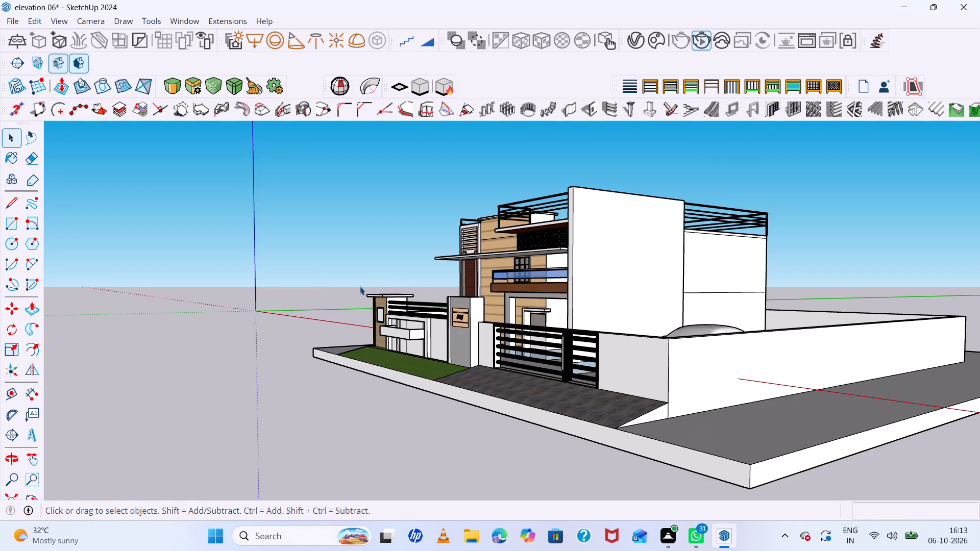
scroll(360, 286, "down", 1)
scroll(465, 314, "down", 3)
left_click(827, 328)
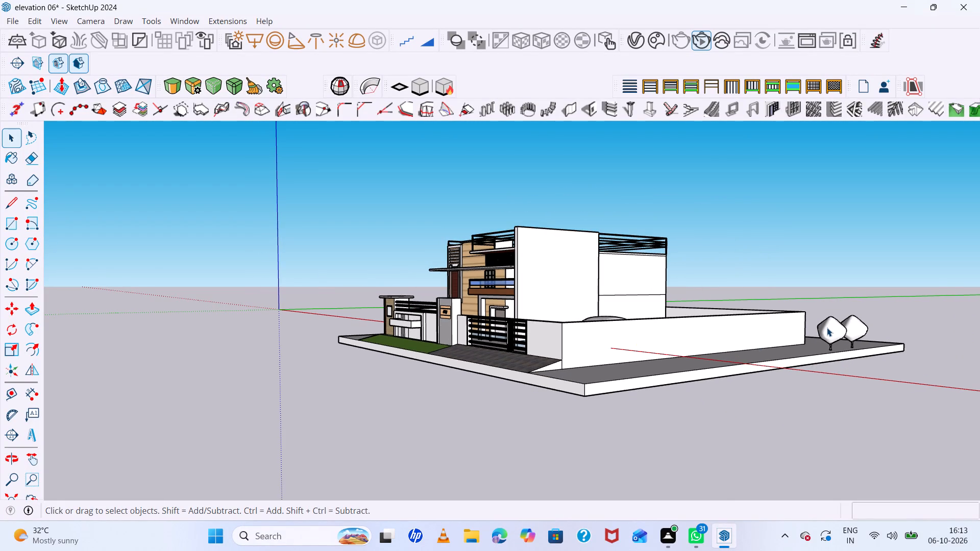
left_click(856, 325, "shift")
key("Delete")
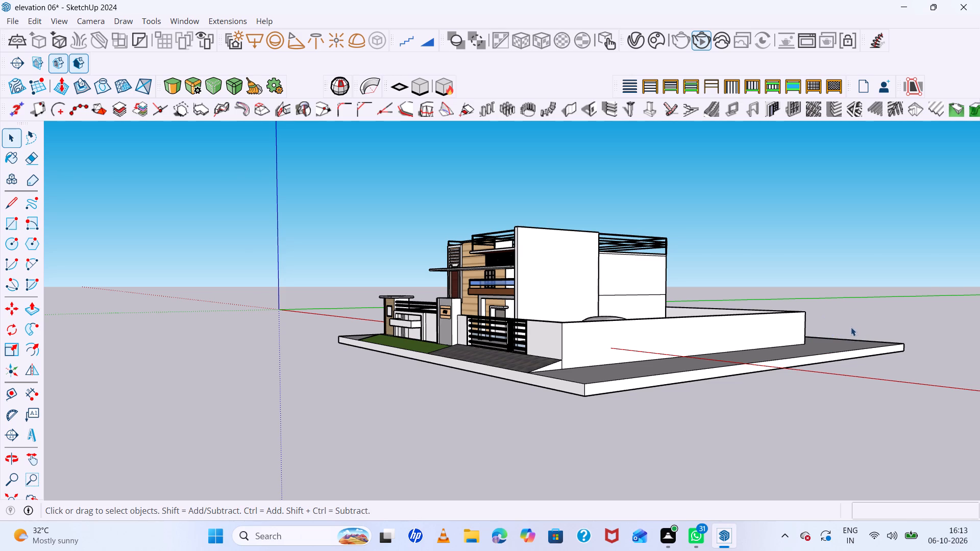
Delete the car parked inside the compound behind the gate.
scroll(576, 317, "down", 2)
middle_click_drag(551, 321, 725, 405)
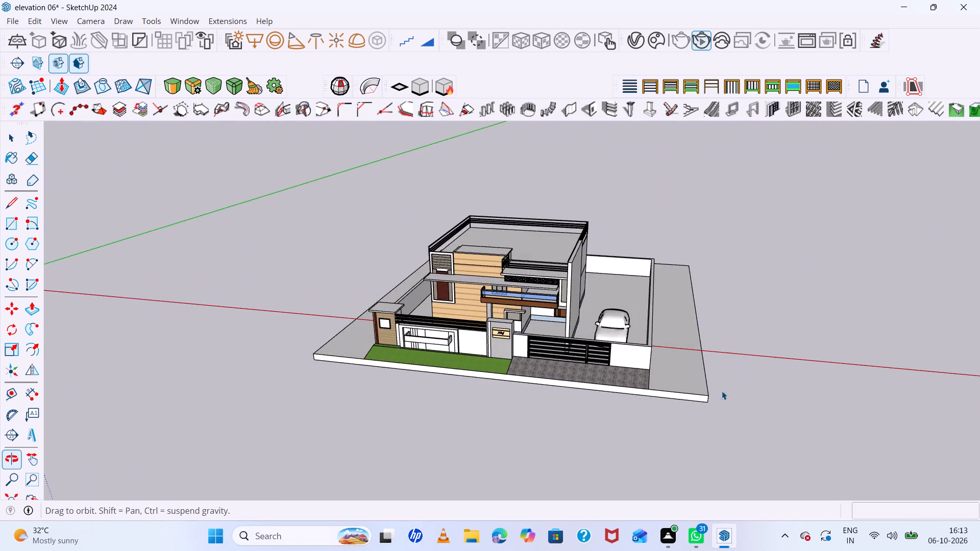
scroll(648, 339, "up", 6)
left_click(595, 316)
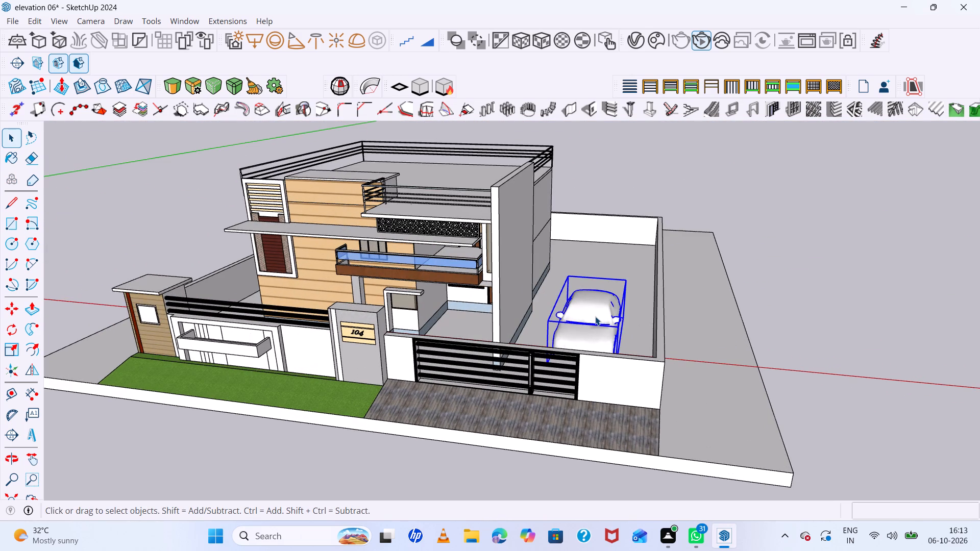
key("Delete")
Examine the house, boundary wall, gate and open ground on both sides from several front angles.
scroll(595, 316, "down", 4)
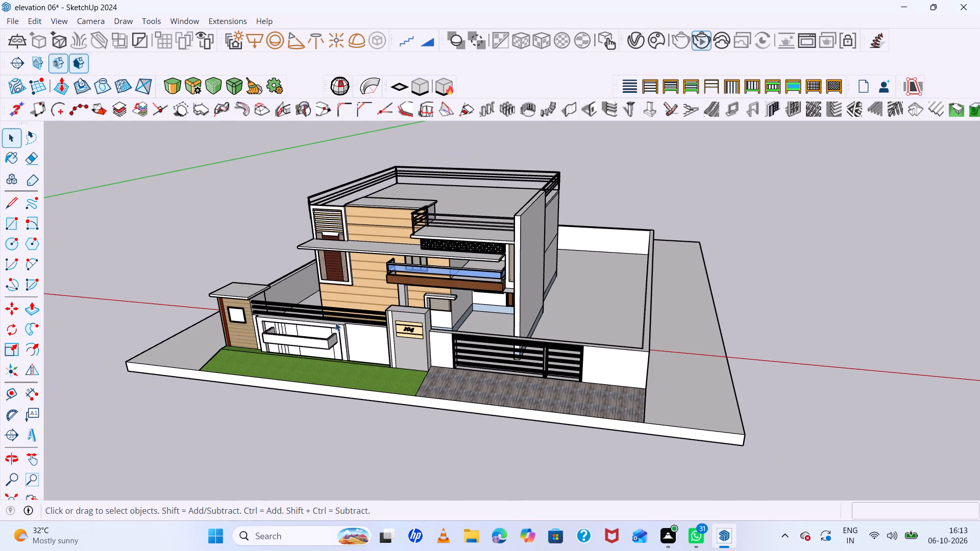
middle_click_drag(335, 322, 429, 248)
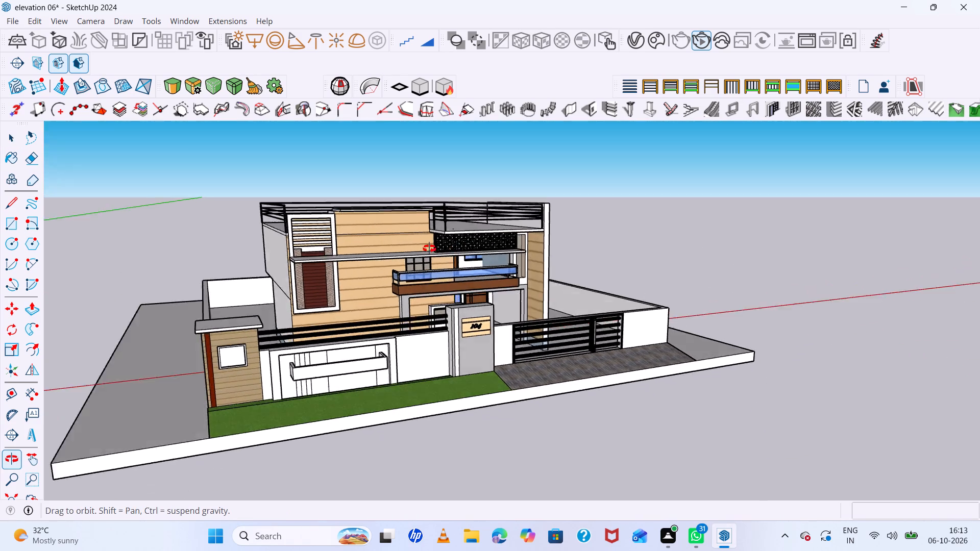
middle_click_drag(429, 248, 353, 260)
scroll(353, 261, "up", 5)
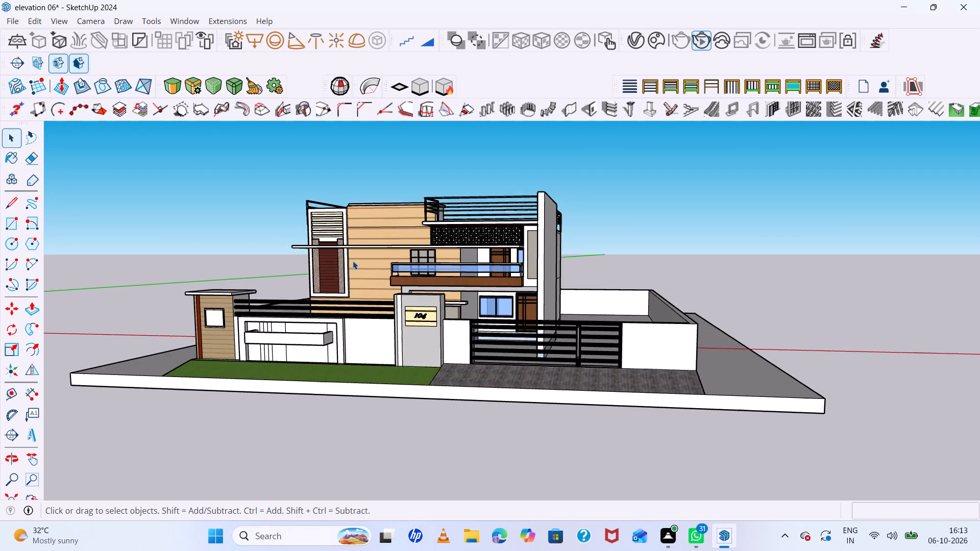
scroll(528, 333, "down", 3)
middle_click_drag(534, 335, 579, 364)
scroll(361, 366, "up", 3)
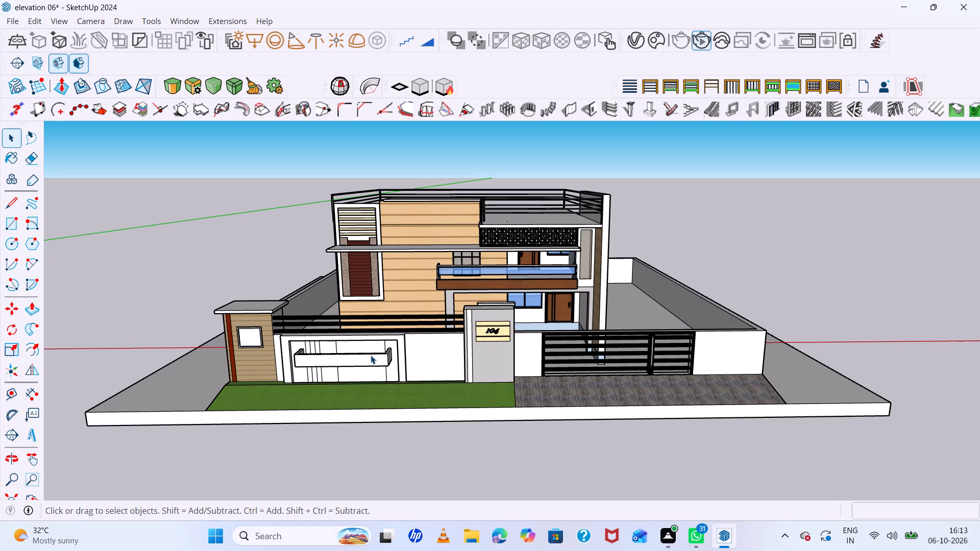
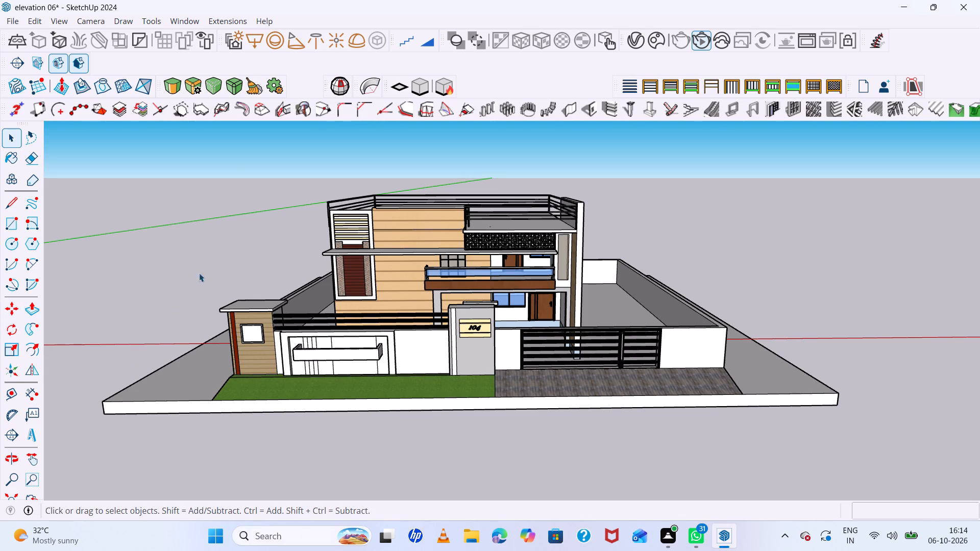
Open 3D Warehouse and search it for jp planters.
double_click(184, 21)
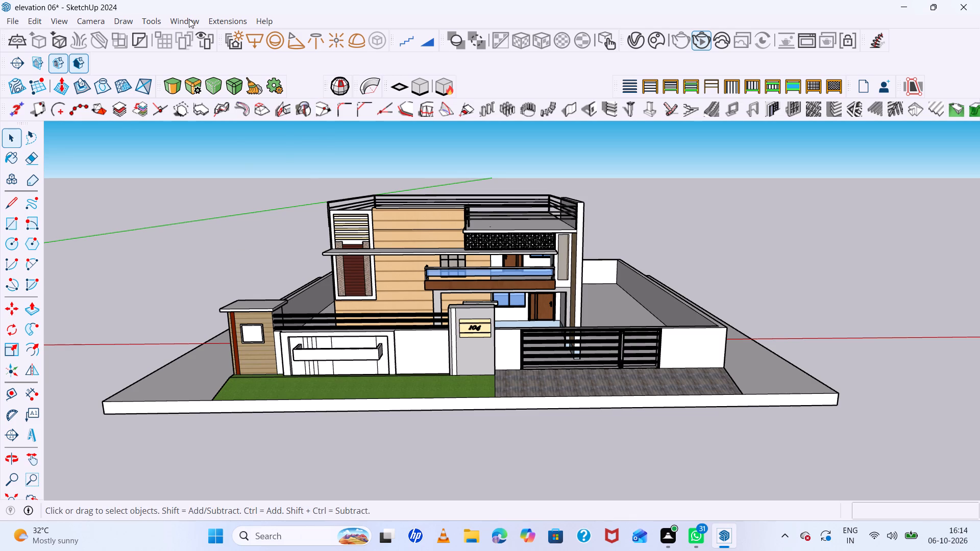
left_click(189, 19)
left_click(217, 120)
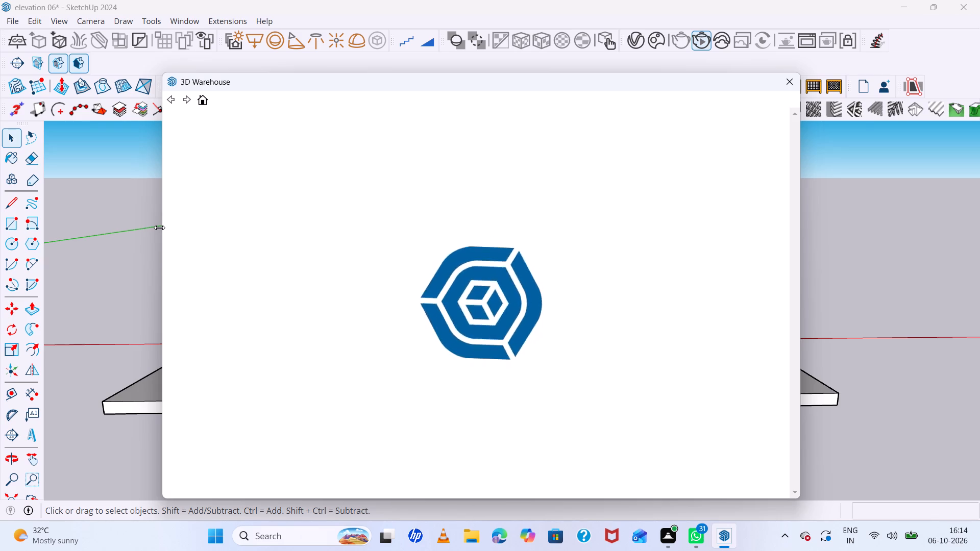
left_click(323, 328)
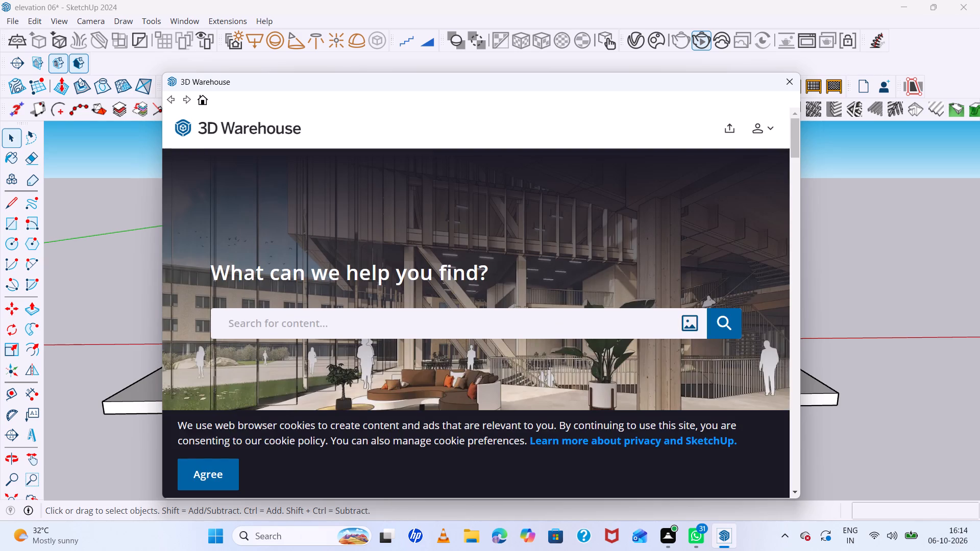
key("j")
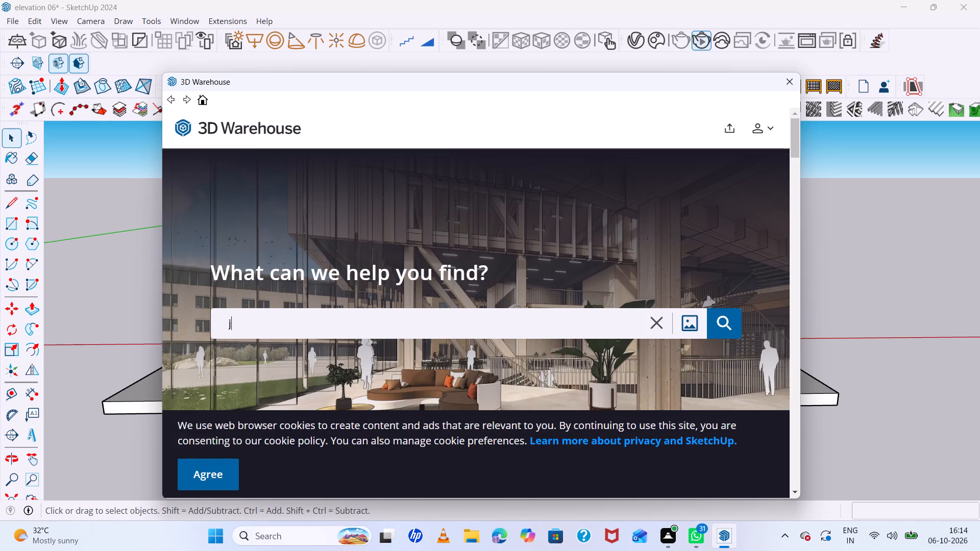
key("p")
key("space")
type("plan")
key("t")
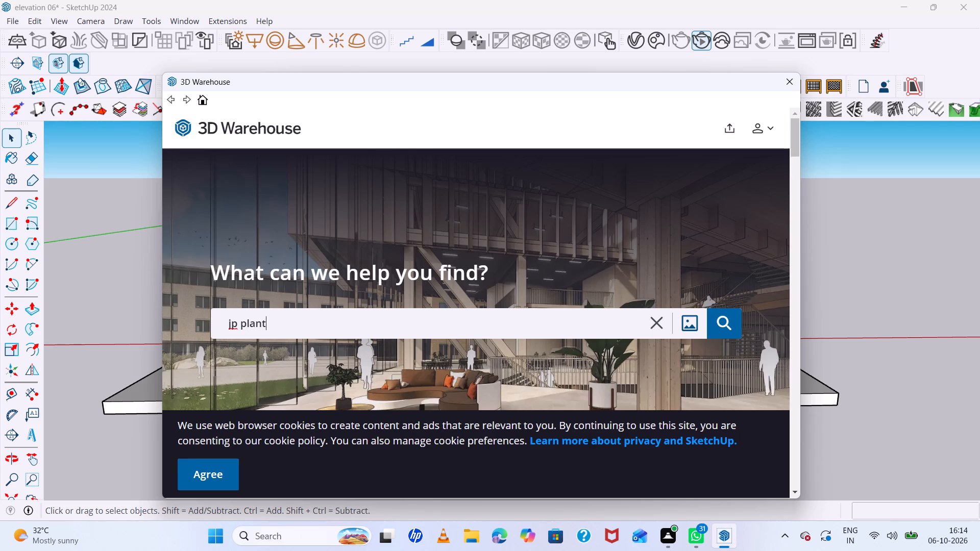
type("ers")
key("Return")
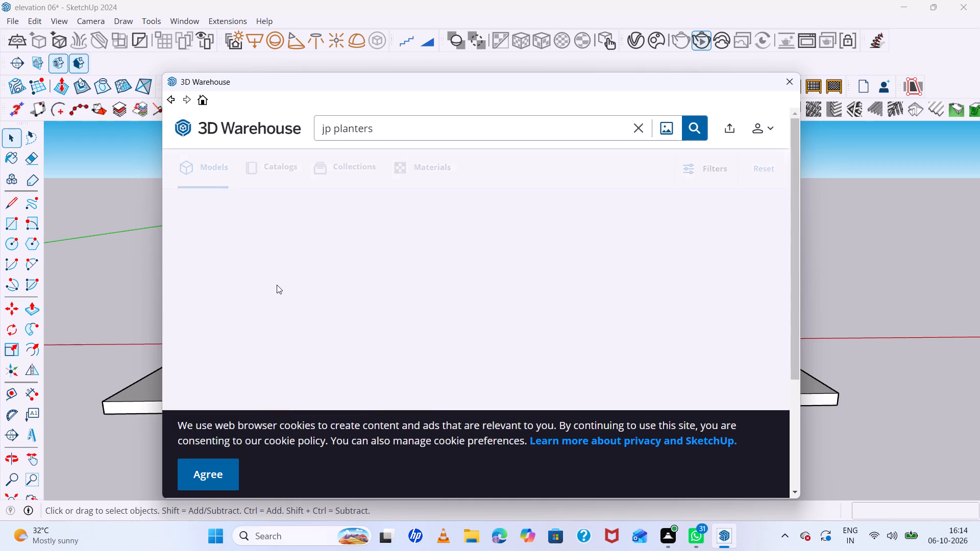
scroll(343, 265, "down", 5)
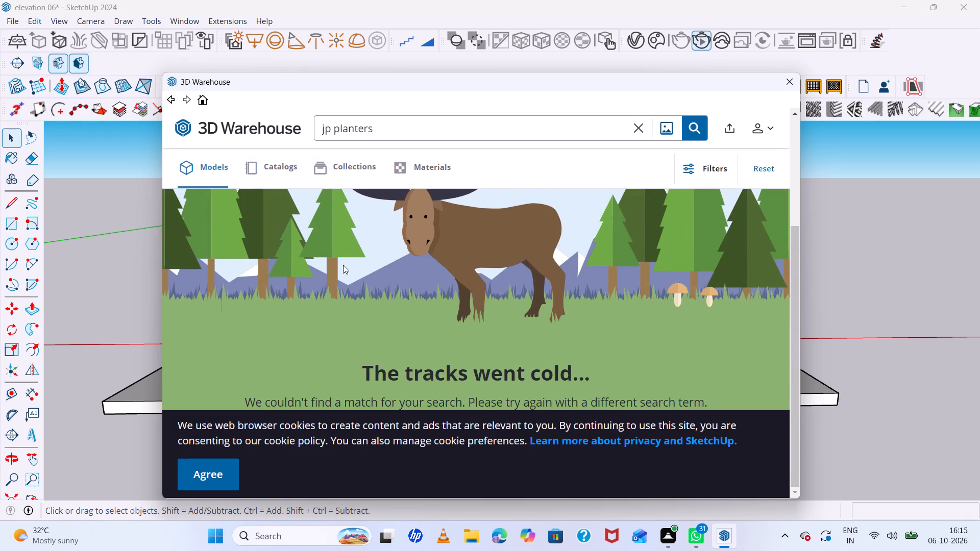
scroll(343, 265, "up", 5)
Replace the 3D Warehouse search term with lavish and run the search.
left_click(386, 124)
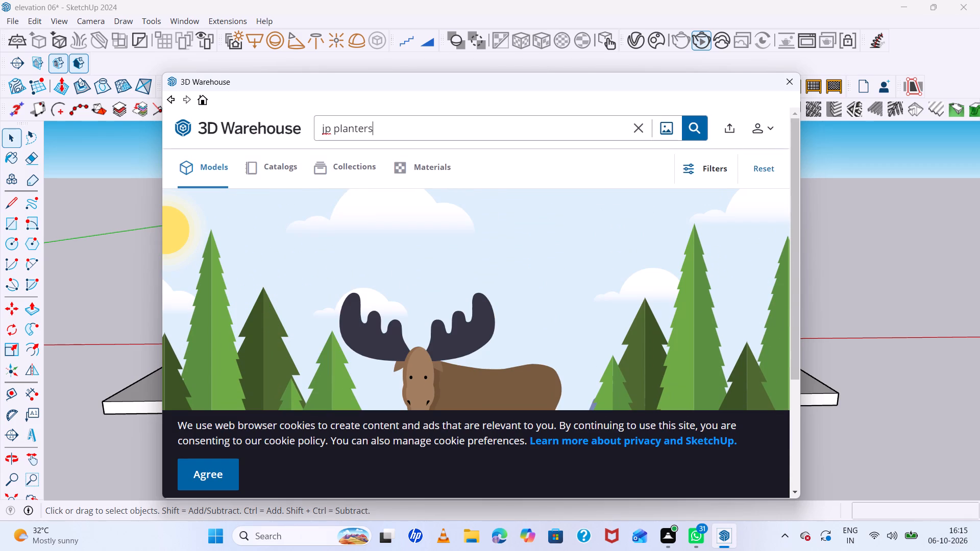
key("BackSpace")
key("BackSpace")
key("BackSpace")
key("BackSpace")
key("BackSpace")
key("BackSpace")
key("BackSpace")
key("BackSpace")
key("BackSpace")
key("BackSpace")
key("BackSpace")
key("BackSpace")
key("BackSpace")
key("BackSpace")
key("BackSpace")
key("BackSpace")
key("BackSpace")
key("BackSpace")
key("BackSpace")
key("BackSpace")
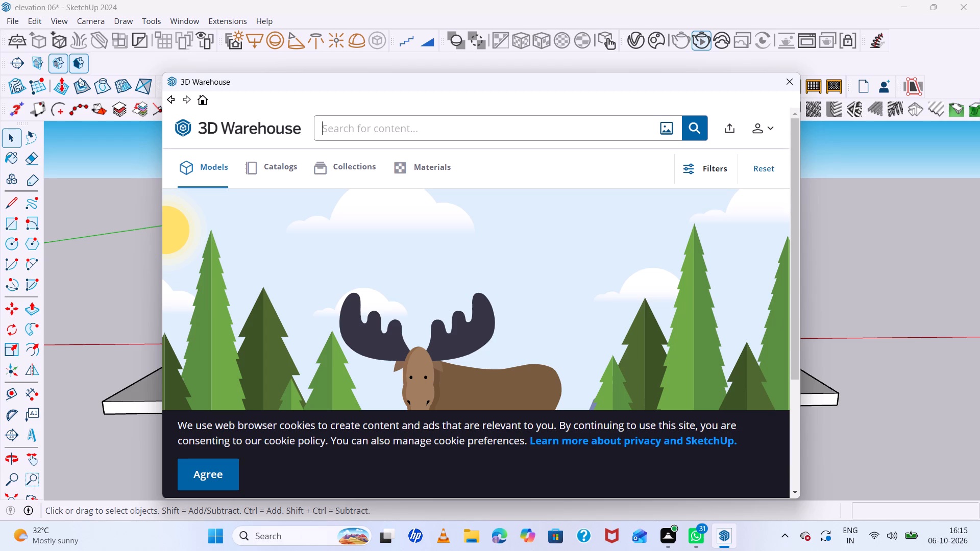
type("lav")
type("ish")
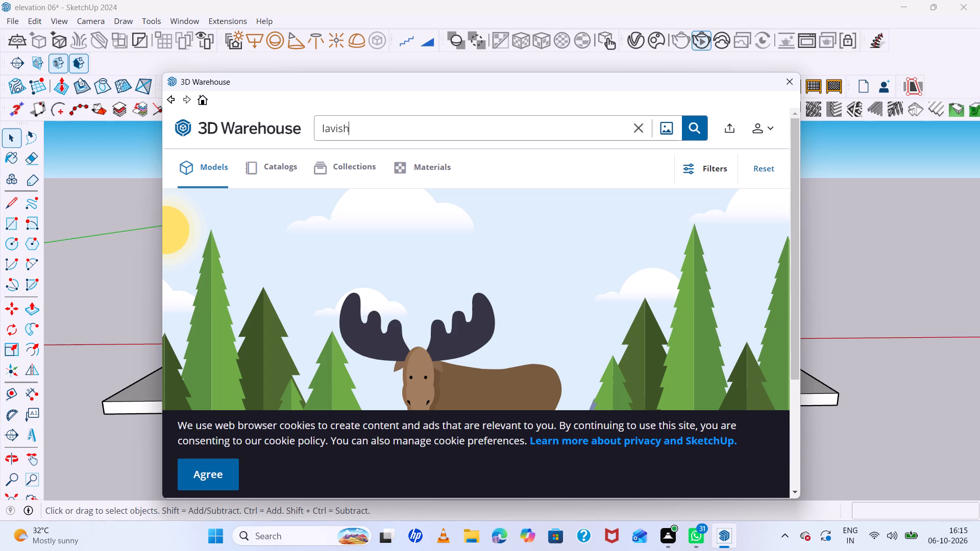
key("Return")
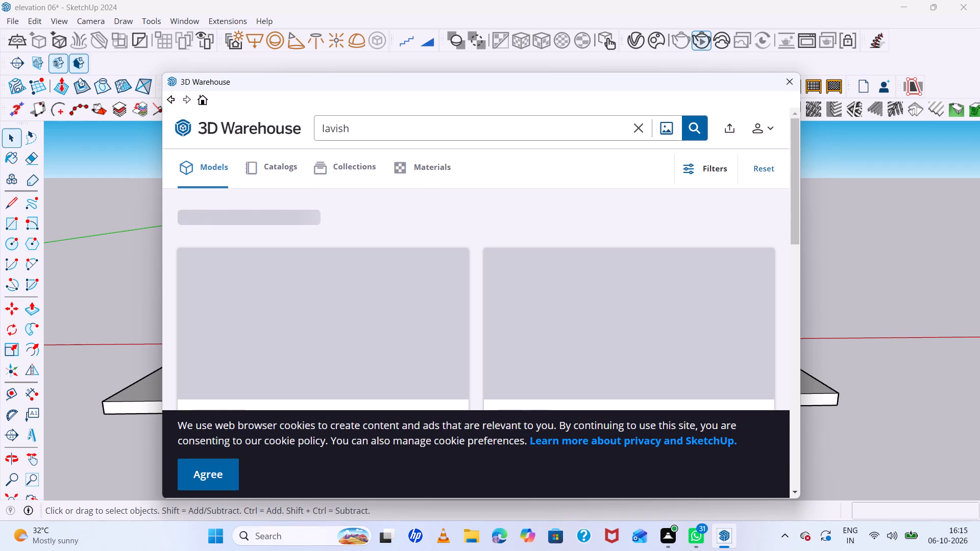
Look through the lavish model results for a suitable planter.
scroll(417, 273, "down", 1)
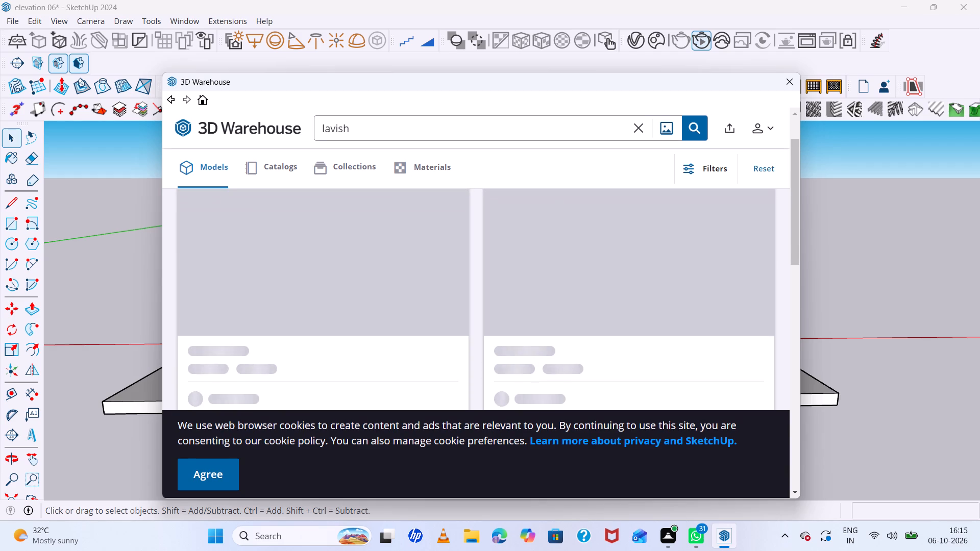
scroll(417, 273, "down", 3)
scroll(417, 273, "up", 4)
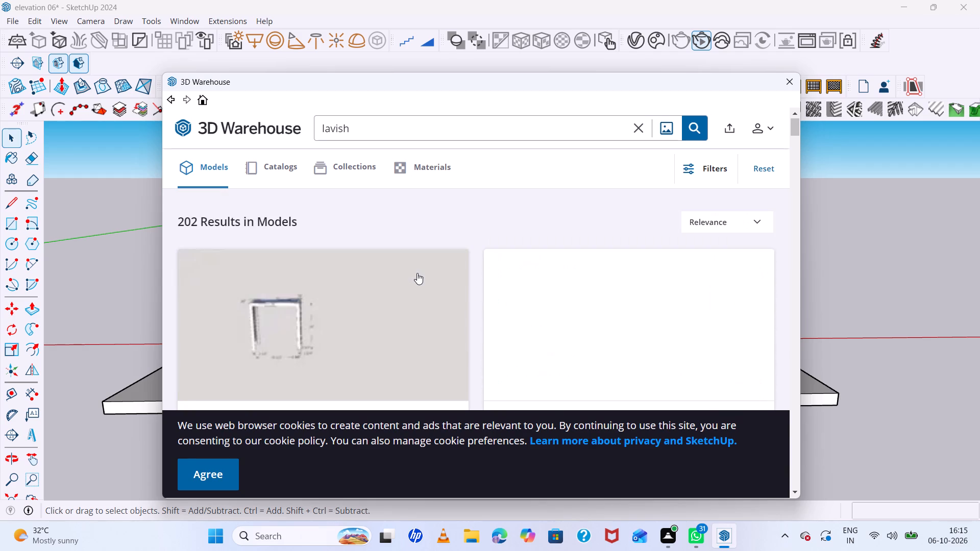
scroll(417, 273, "down", 9)
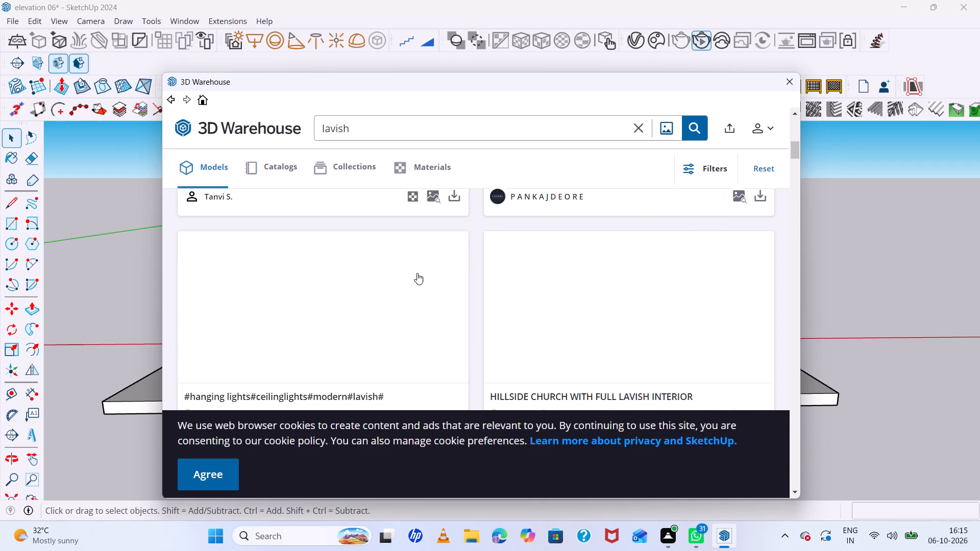
scroll(417, 273, "down", 7)
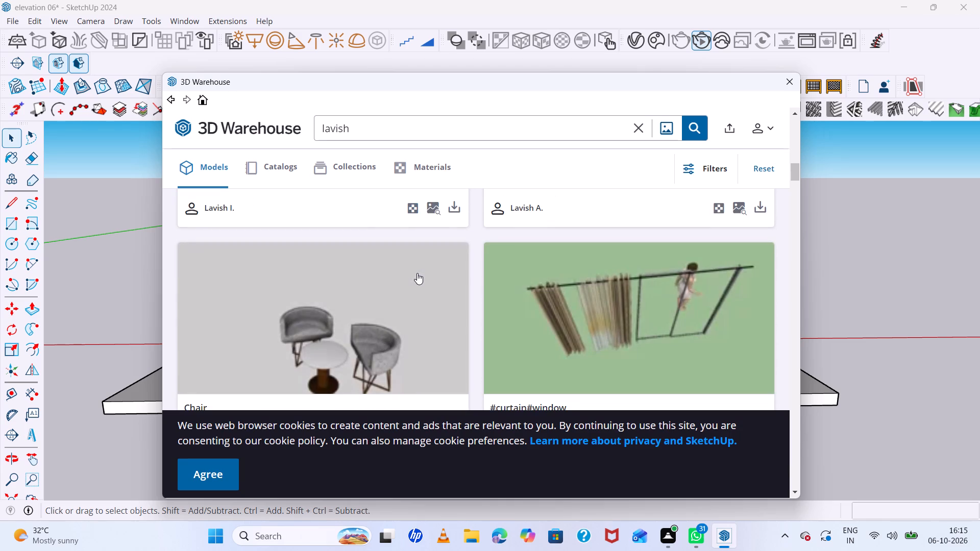
scroll(417, 273, "down", 12)
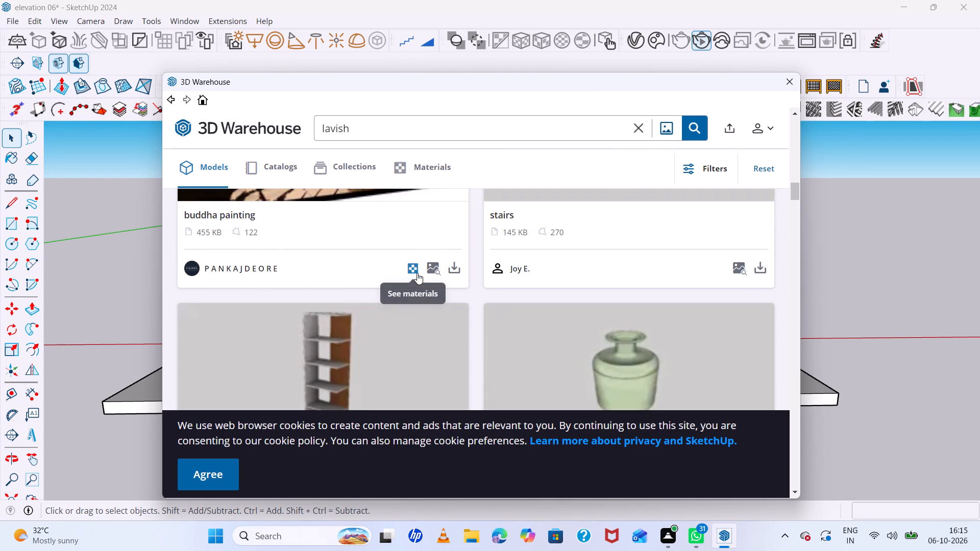
scroll(417, 273, "down", 2)
scroll(417, 273, "up", 8)
Search 3D Warehouse for plants instead.
double_click(405, 132)
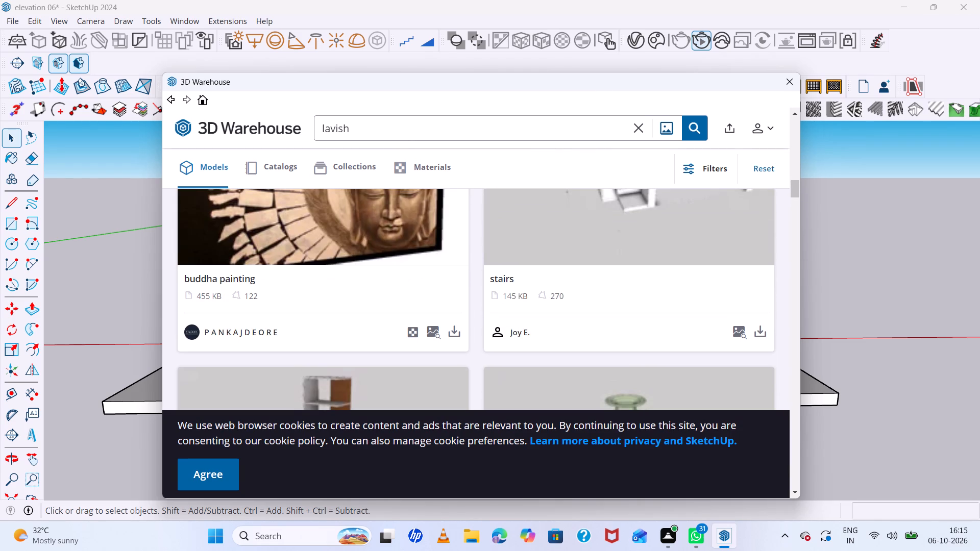
key("BackSpace")
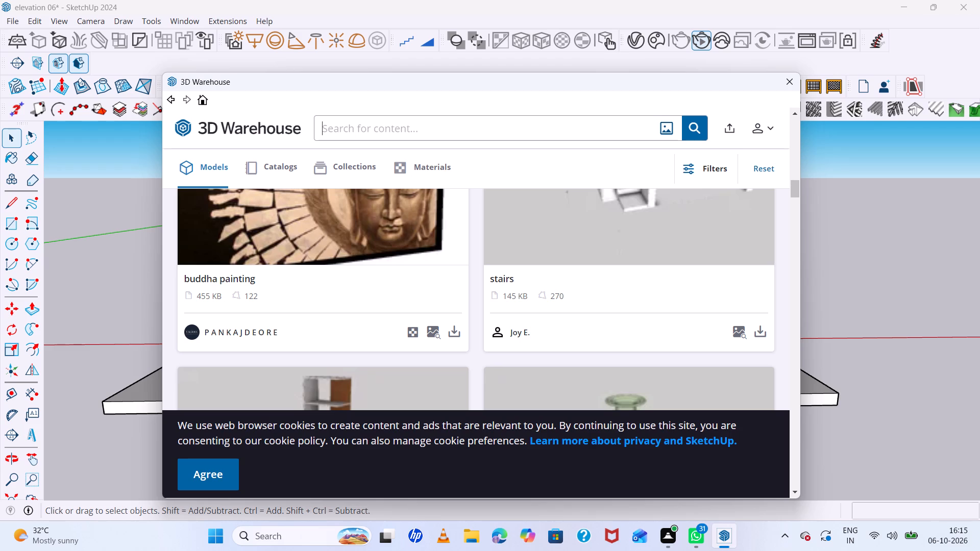
type("plany")
key("BackSpace")
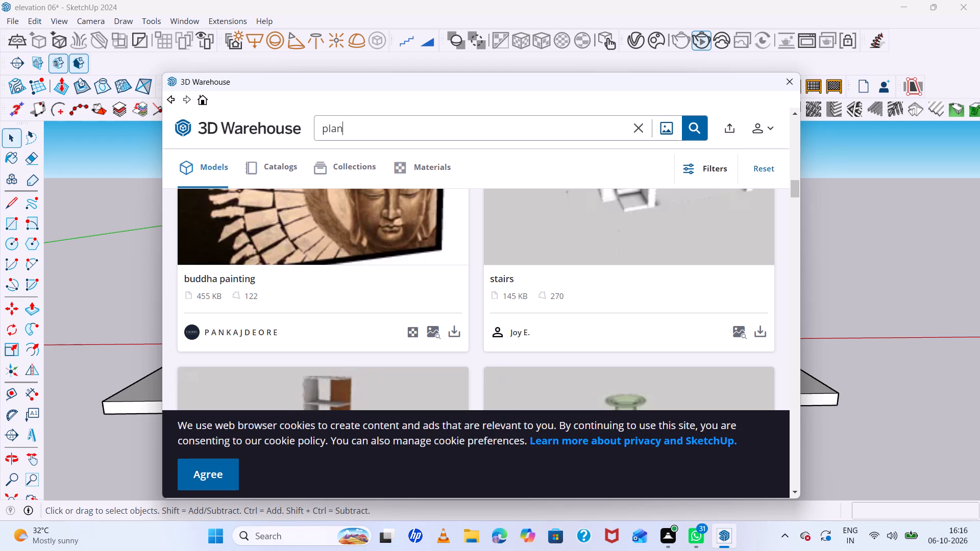
type("ts")
key("Return")
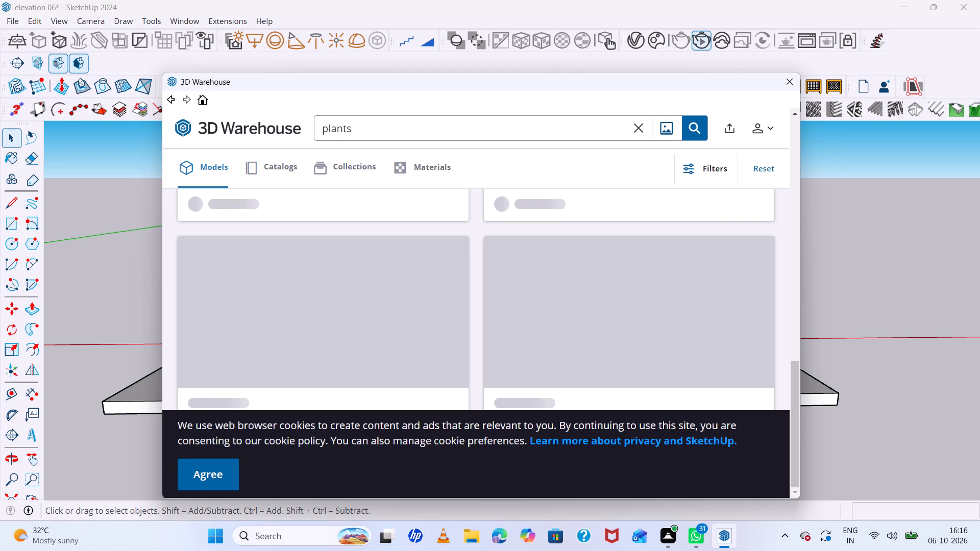
Find the PLANTS model with the long white flowerbed for balconies and download it directly into the open model.
scroll(398, 272, "down", 2)
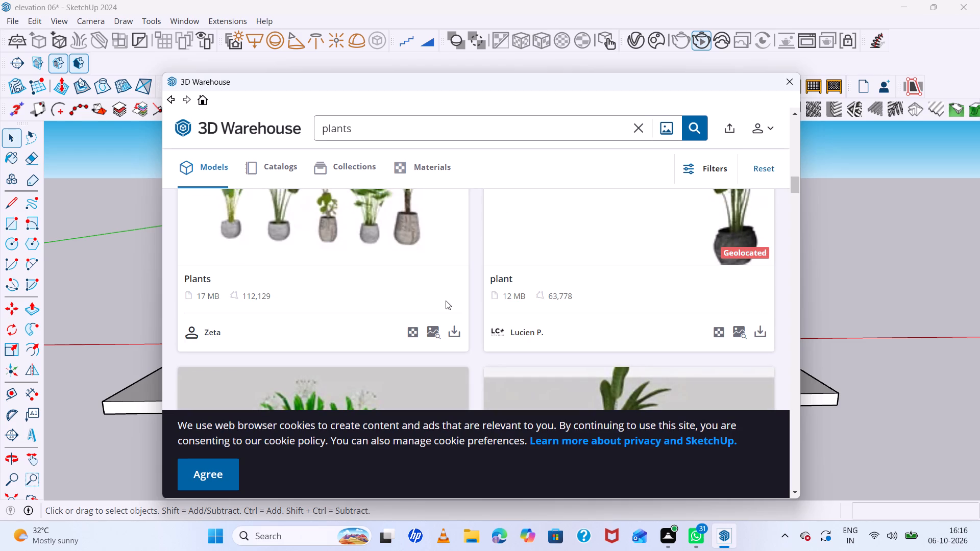
scroll(443, 297, "down", 4)
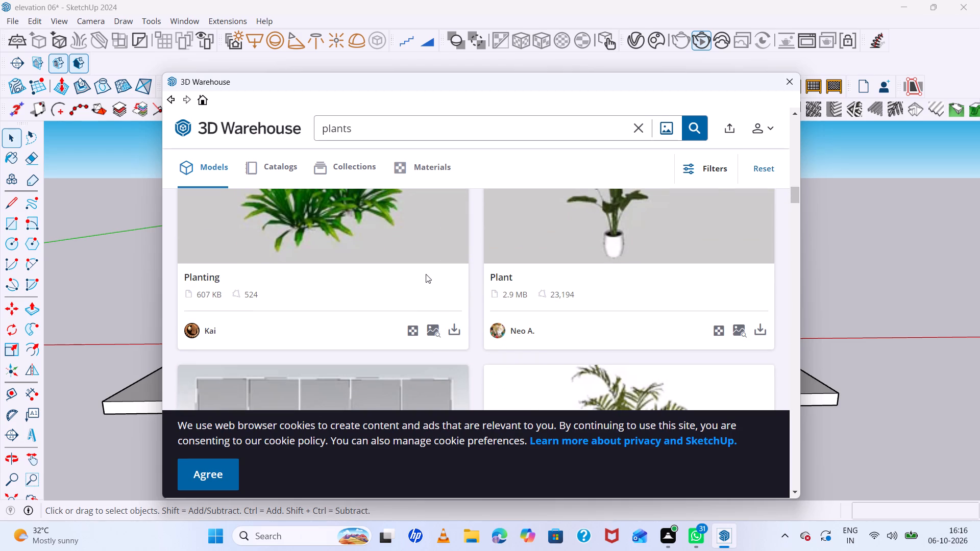
scroll(453, 295, "down", 3)
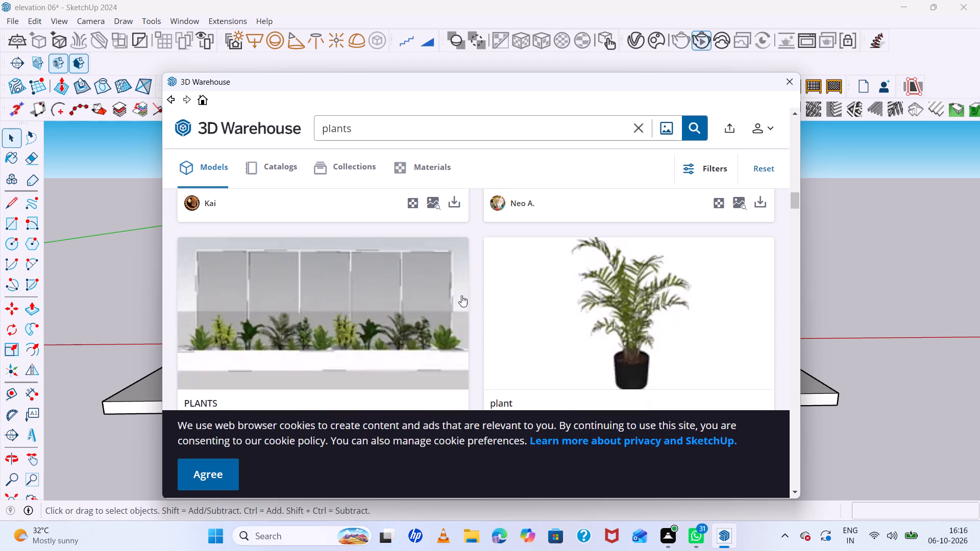
triple_click(361, 293)
left_click(361, 293)
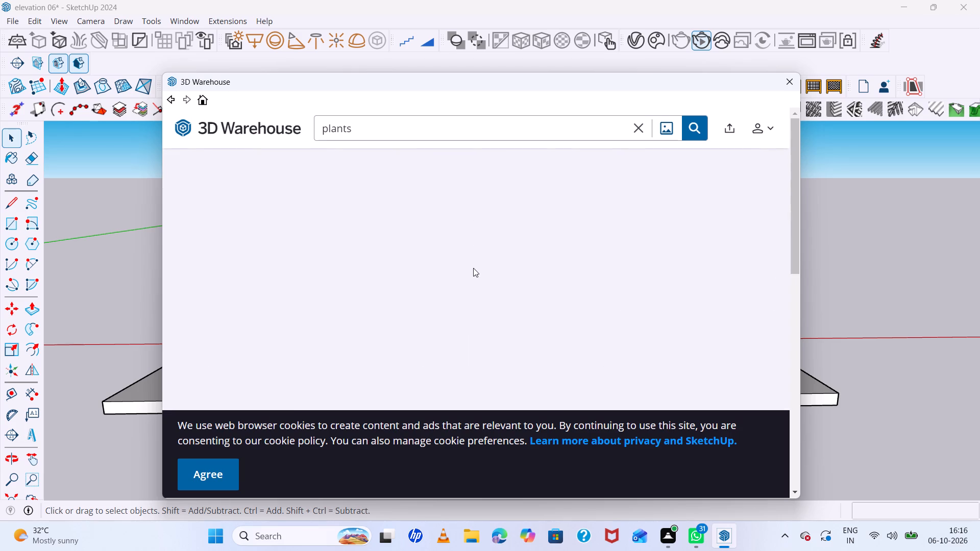
scroll(473, 268, "down", 3)
scroll(559, 287, "down", 3)
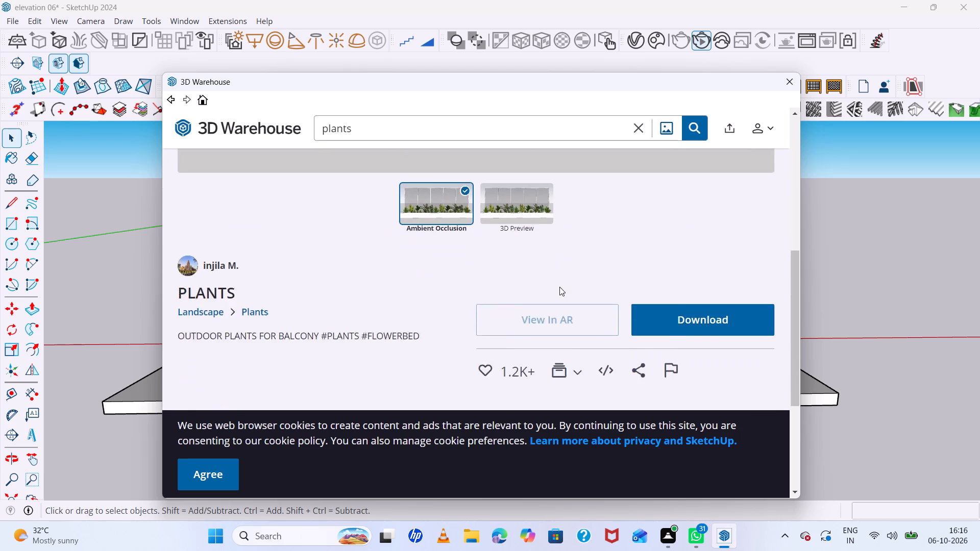
left_click(656, 281)
left_click(441, 310)
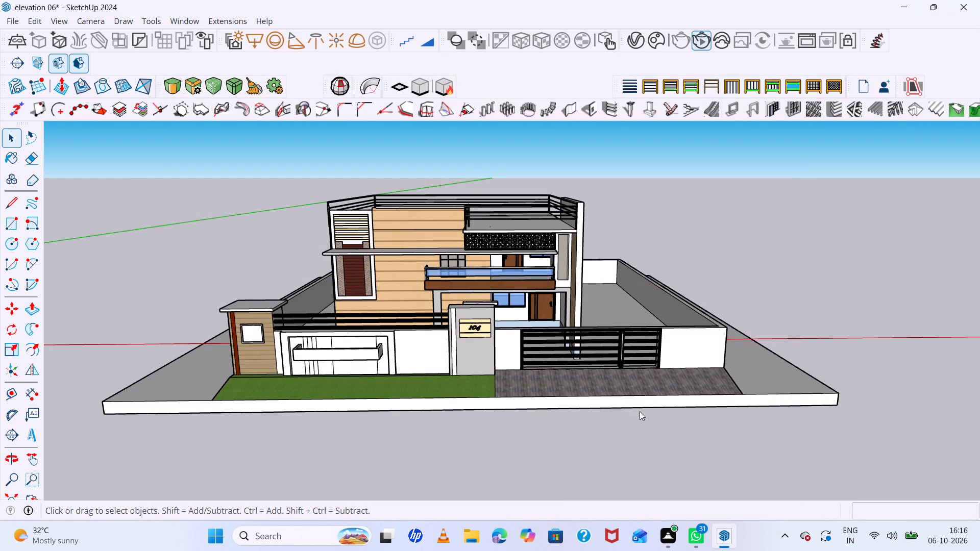
Accept the file version warning and place the planter component on the open ground beside the plot, outside the gate-side boundary wall.
scroll(559, 368, "down", 5)
scroll(560, 368, "up", 5)
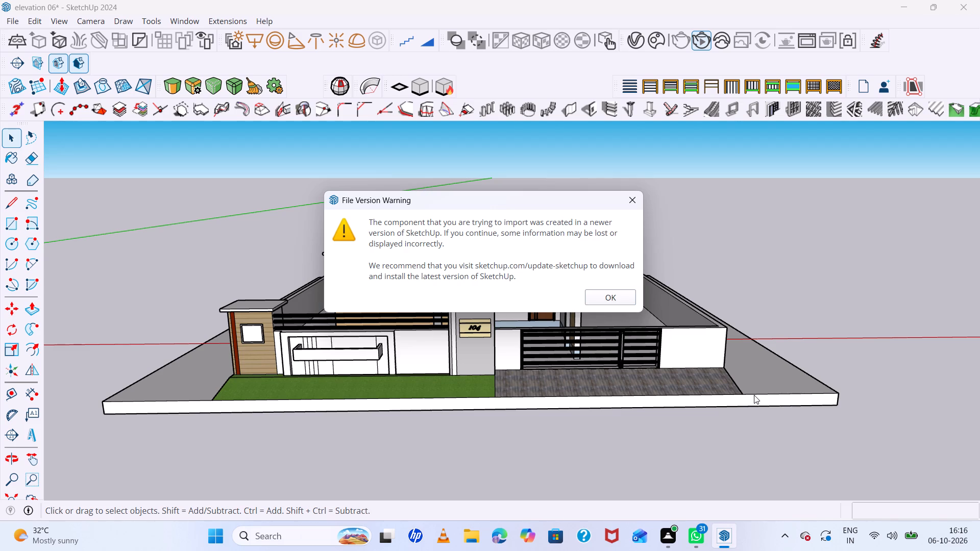
left_click(624, 296)
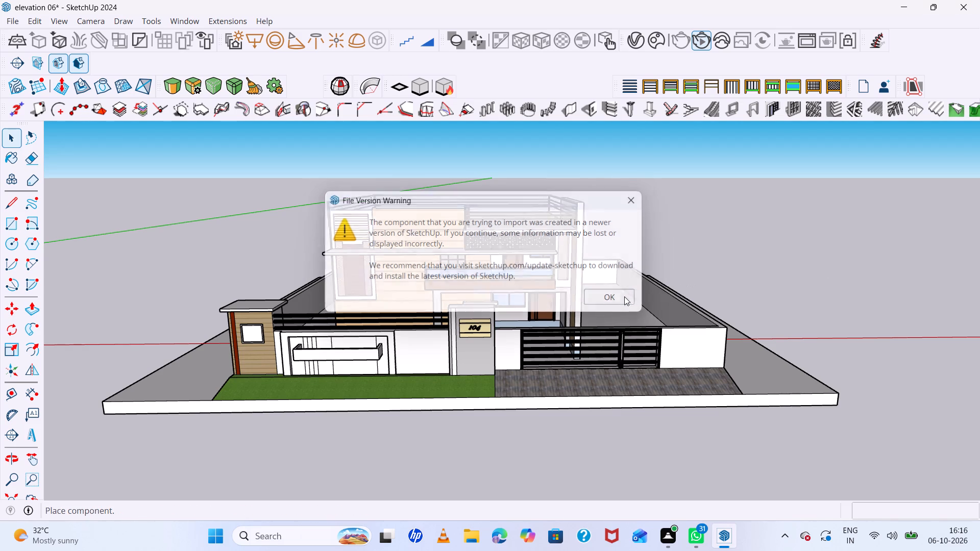
scroll(554, 400, "down", 3)
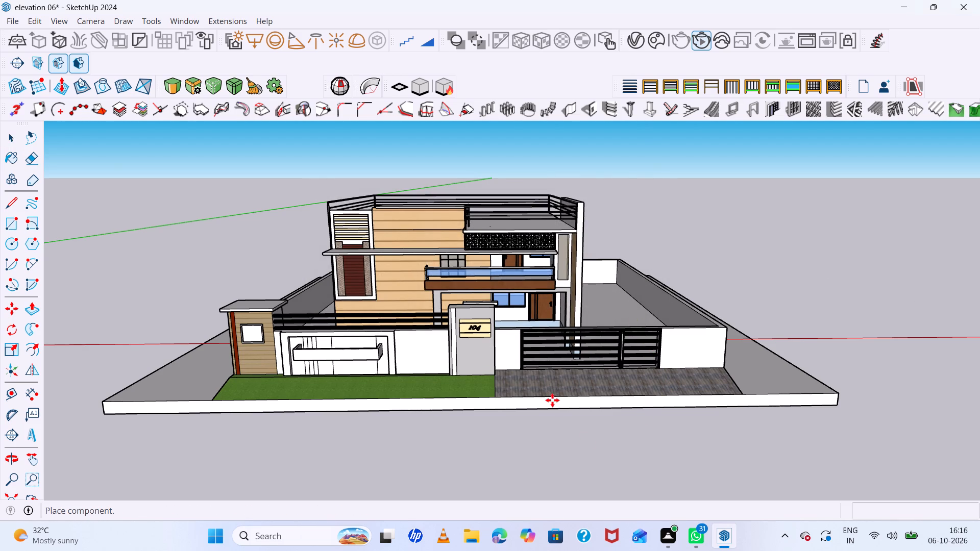
scroll(552, 400, "down", 3)
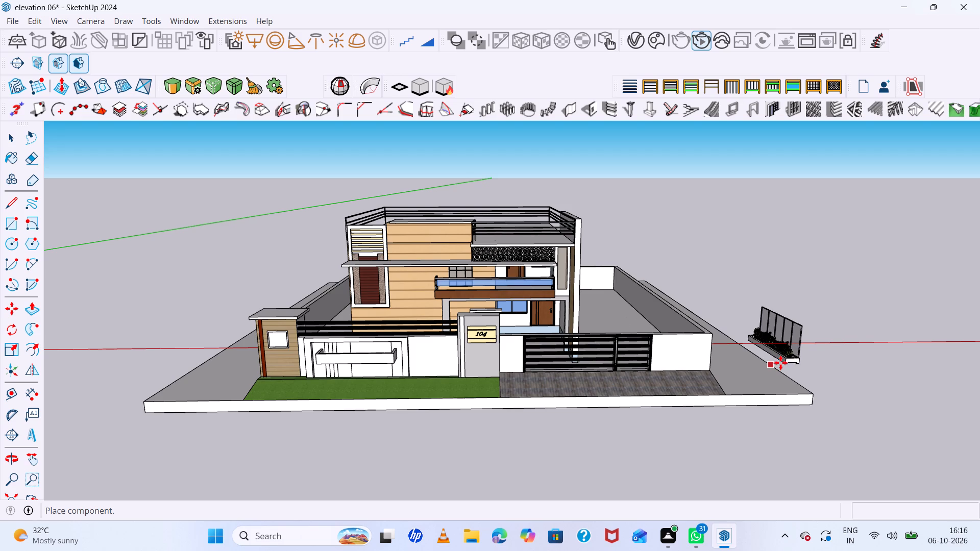
left_click(785, 363)
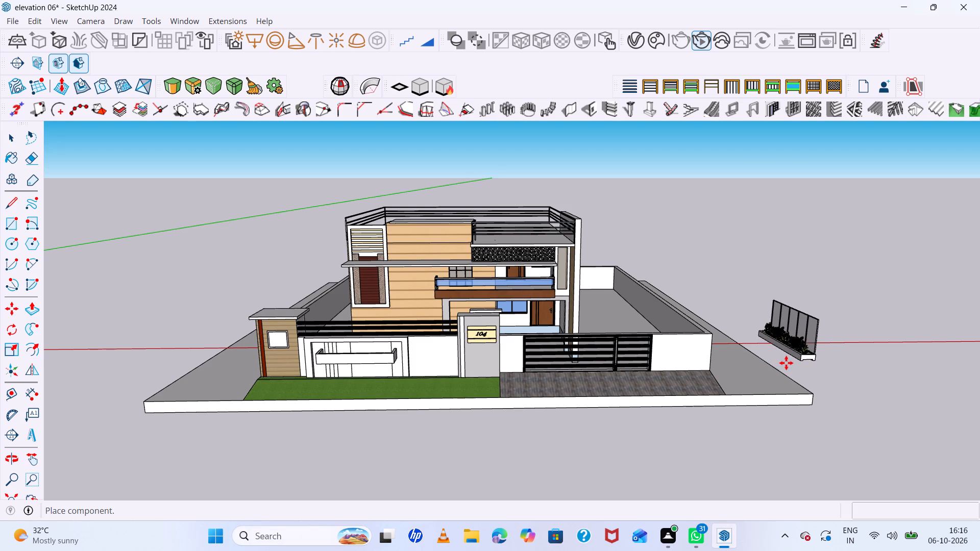
Explode the newly placed planter component into its separate parts.
key("space")
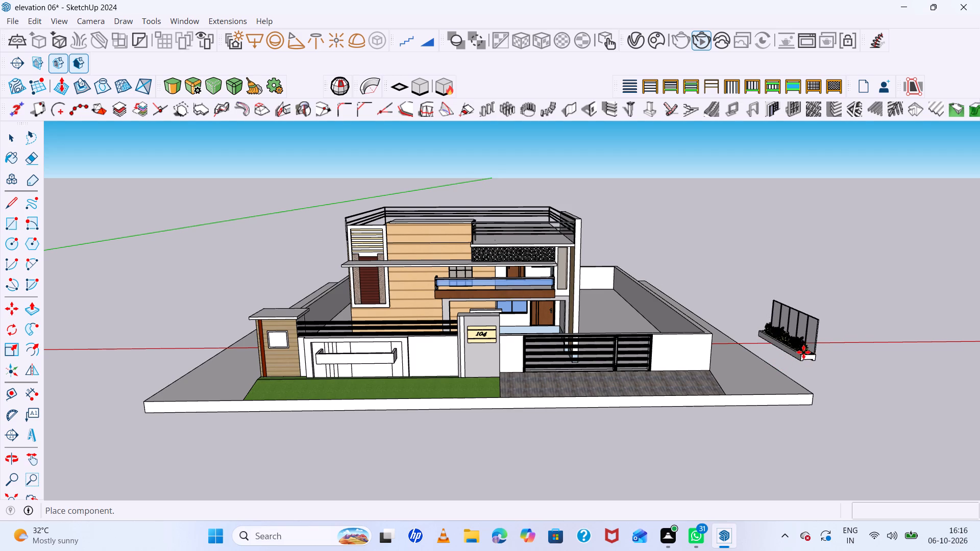
right_click(801, 348)
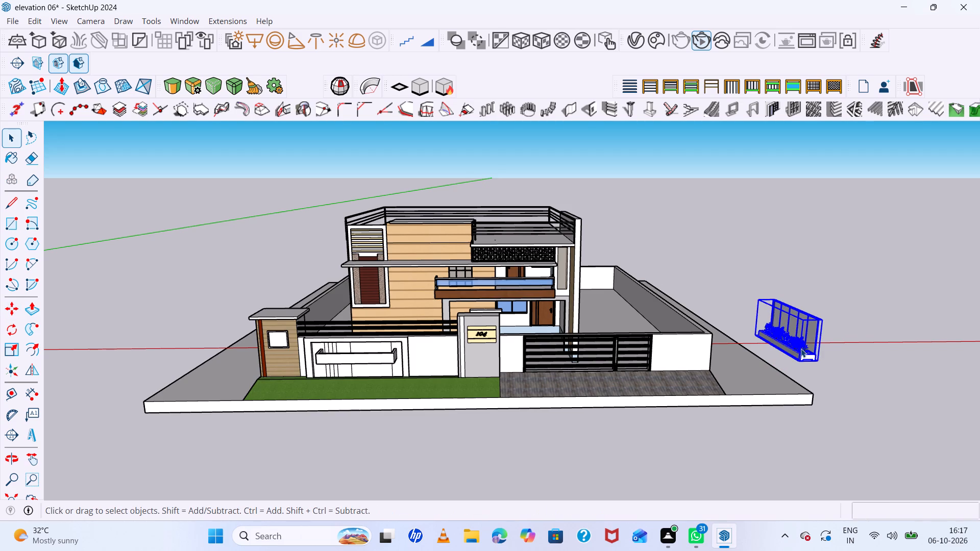
left_click(830, 109)
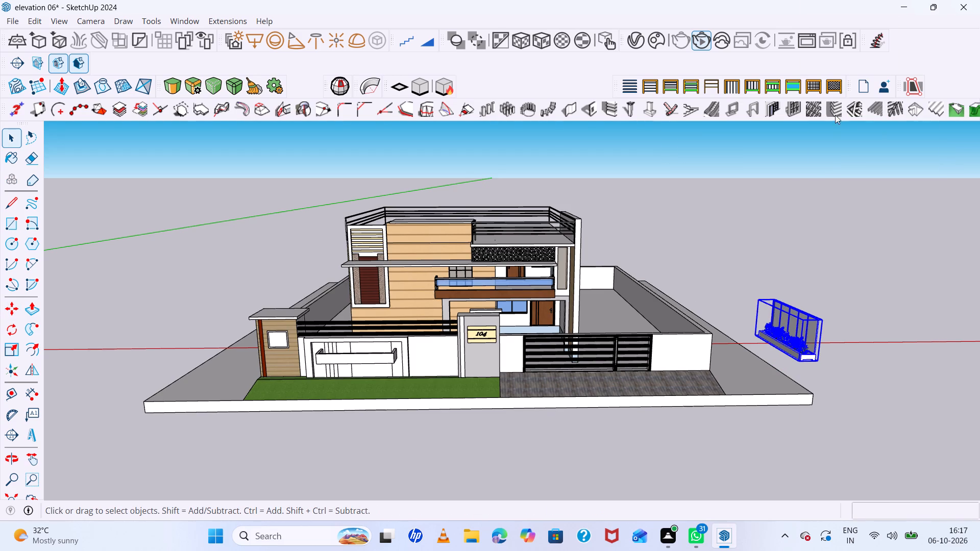
Delete the tall railing panel standing behind the plants on the planter.
scroll(808, 324, "up", 6)
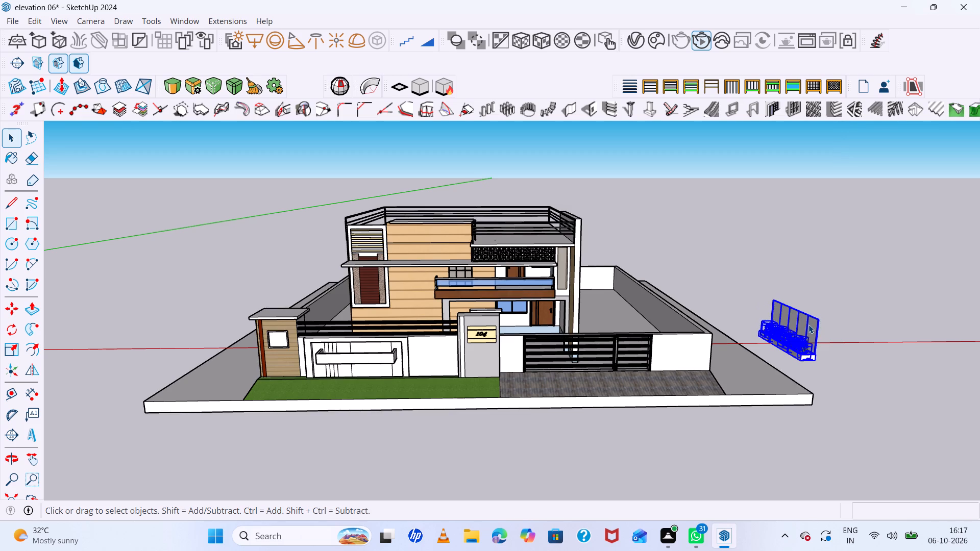
scroll(808, 325, "up", 5)
left_click(810, 325)
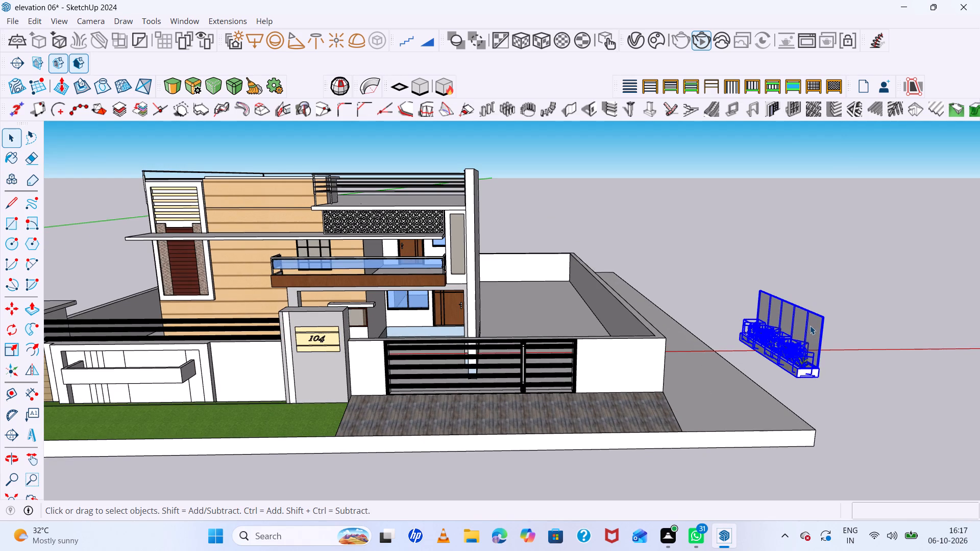
key("Delete")
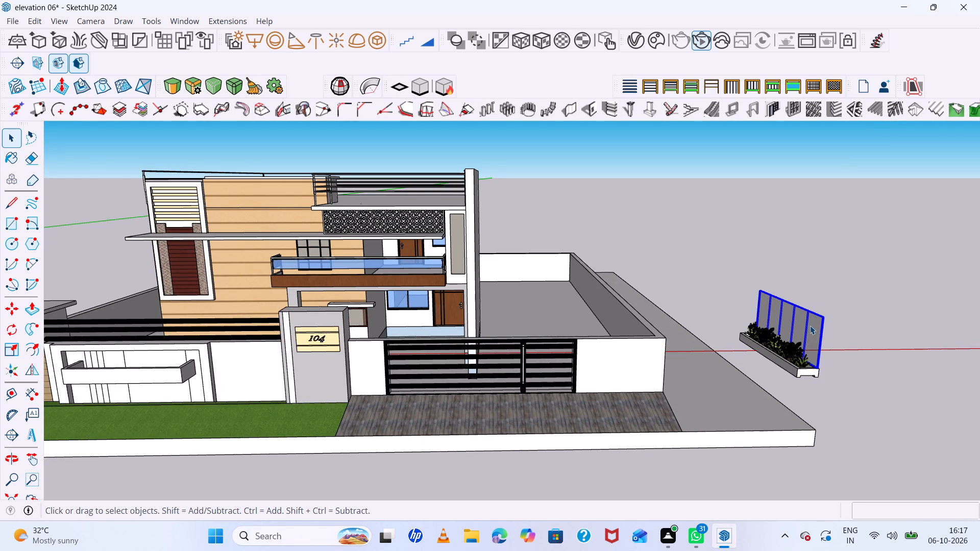
Examine how the planter box, soil and front plant are grouped by opening and leaving their groups.
scroll(799, 355, "up", 4)
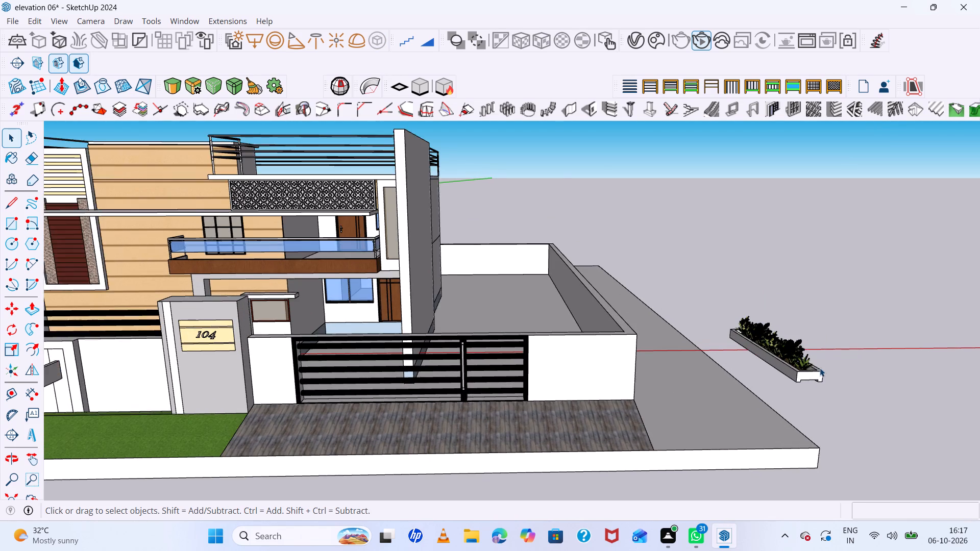
middle_click_drag(816, 369, 558, 331)
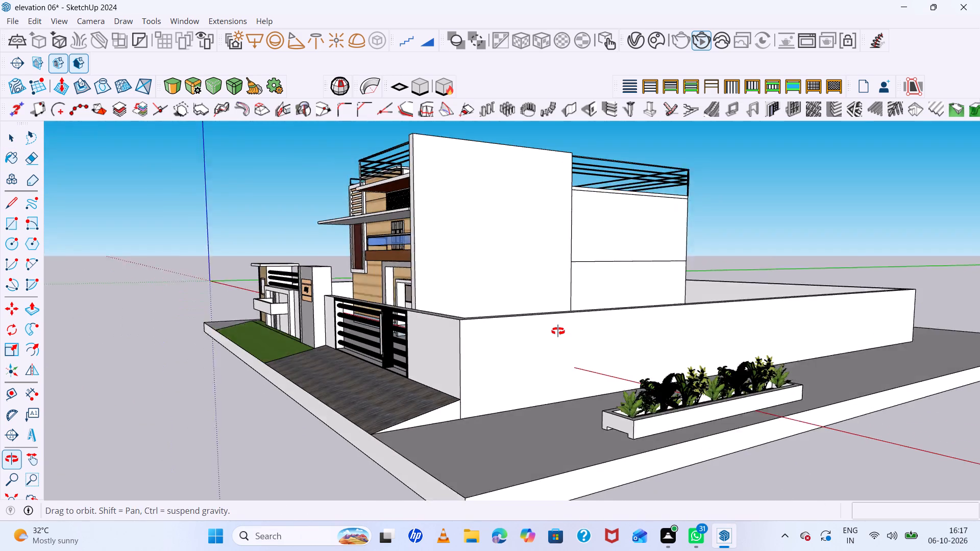
middle_click_drag(558, 331, 684, 375)
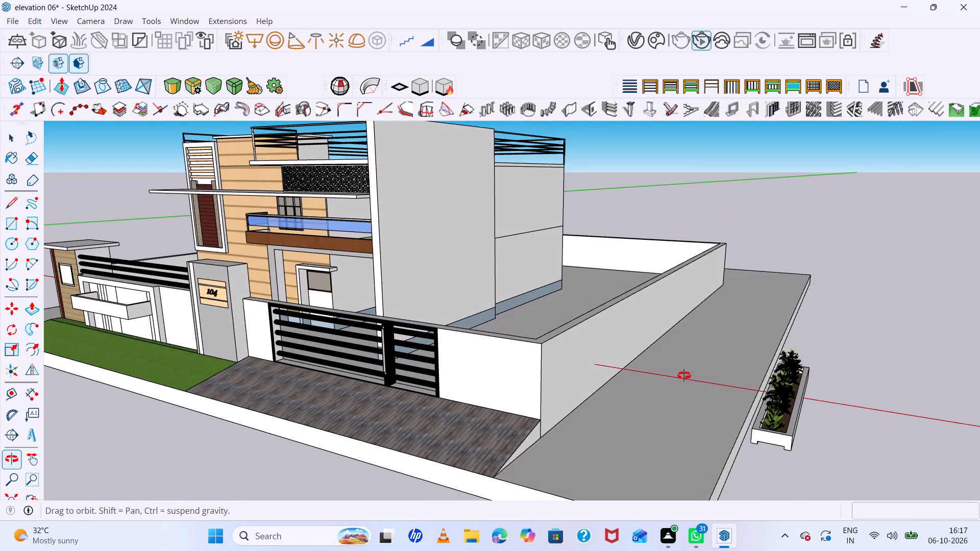
left_click(785, 421)
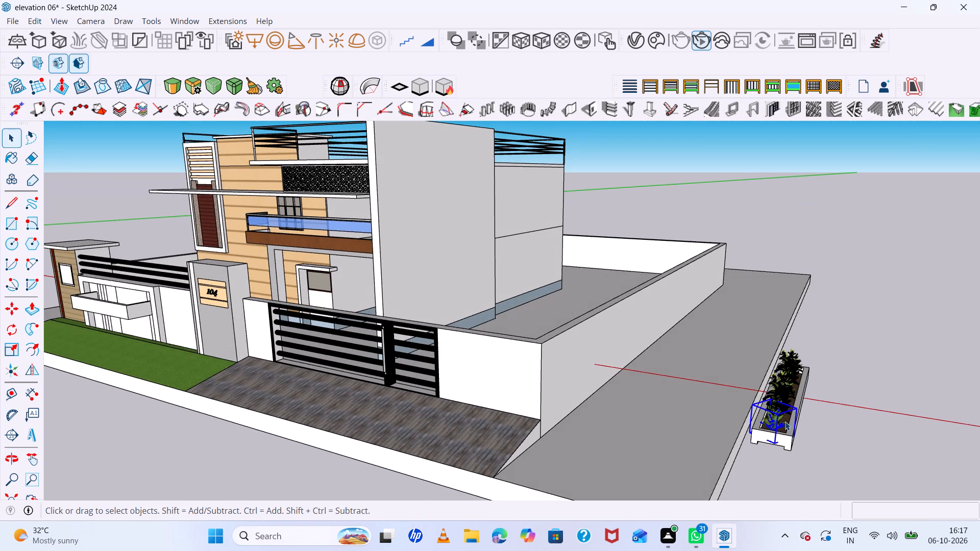
scroll(782, 423, "up", 7)
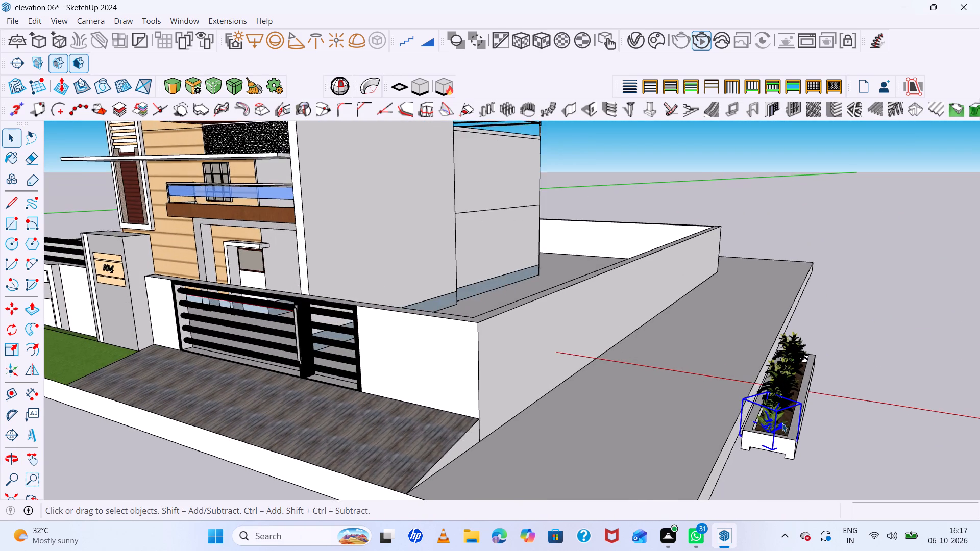
scroll(782, 422, "up", 16)
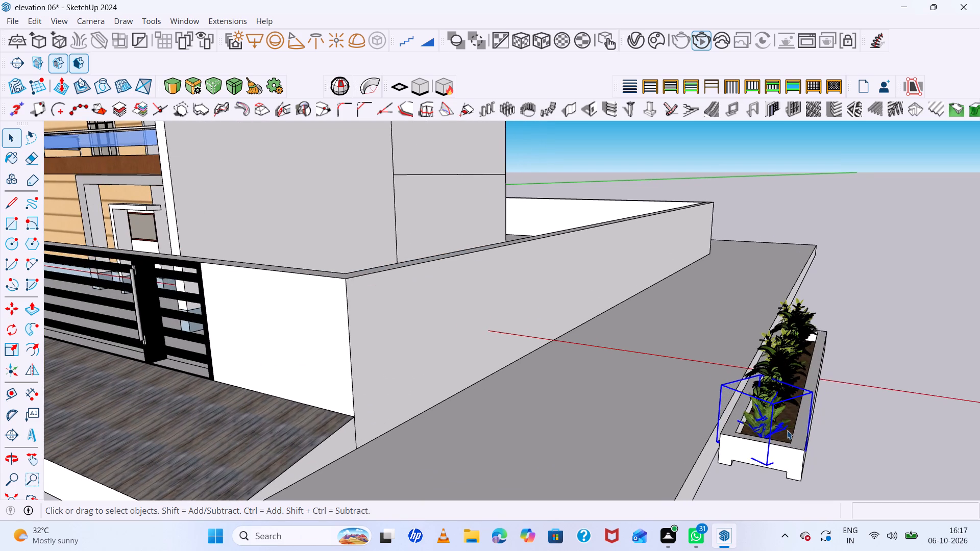
triple_click(786, 432)
scroll(786, 432, "up", 10)
double_click(786, 432)
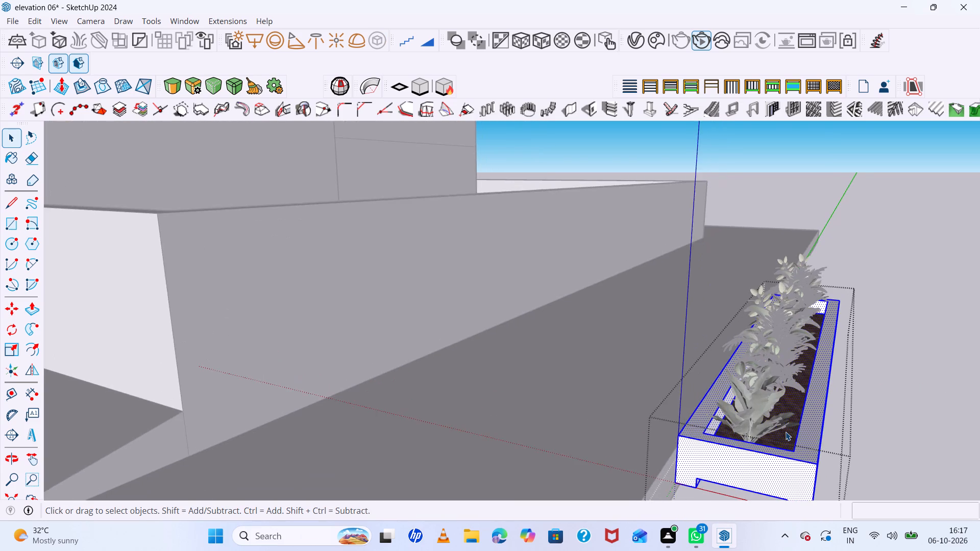
key("comma")
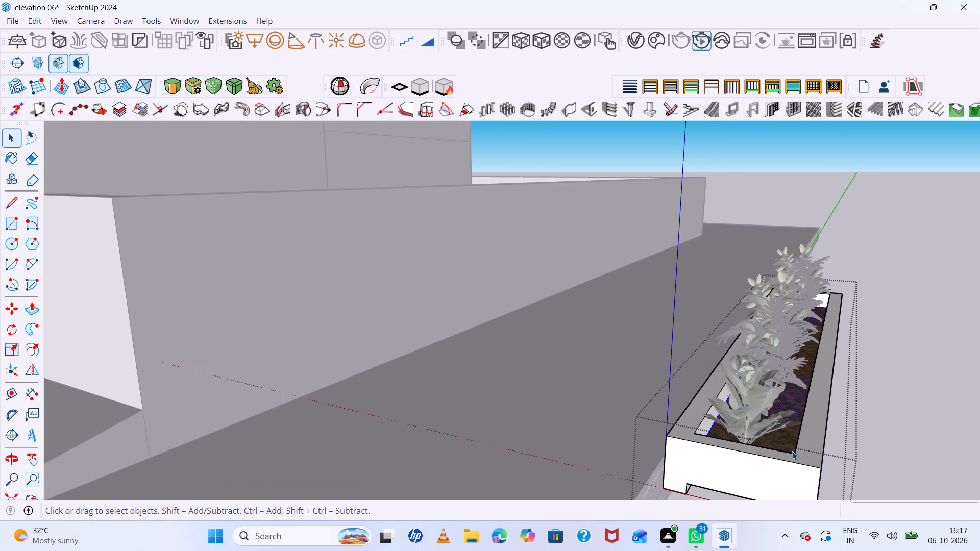
triple_click(790, 442)
double_click(790, 445)
left_click(872, 408)
left_click(774, 435)
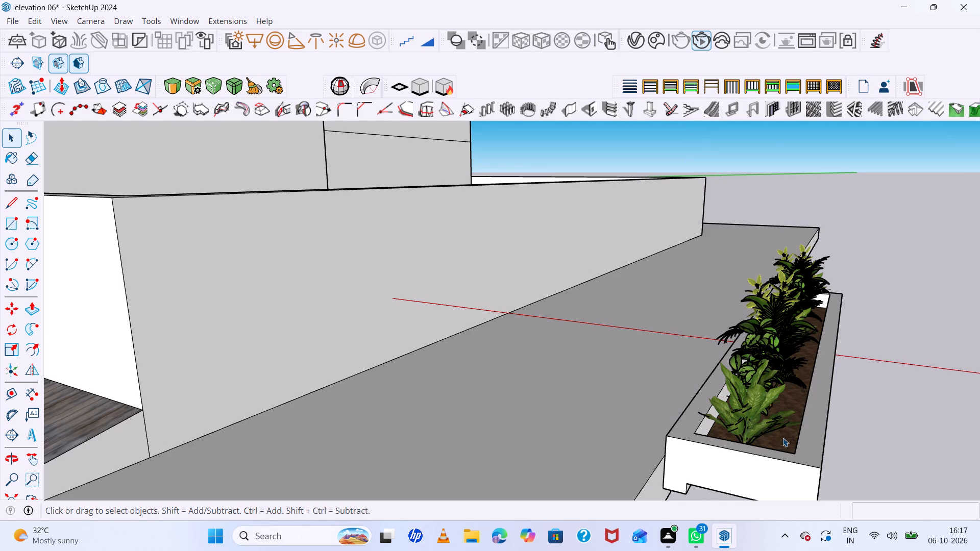
scroll(764, 357, "down", 3)
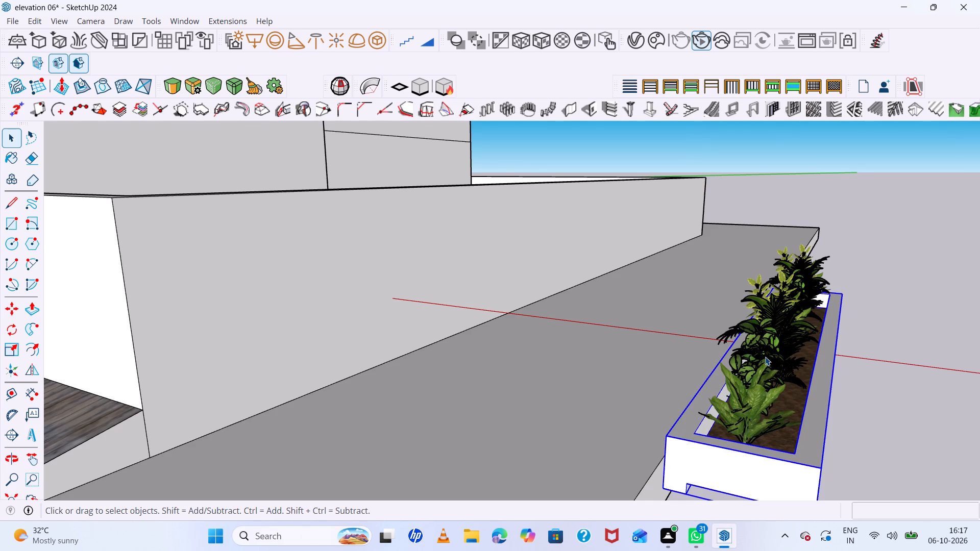
double_click(778, 408)
right_click(778, 416)
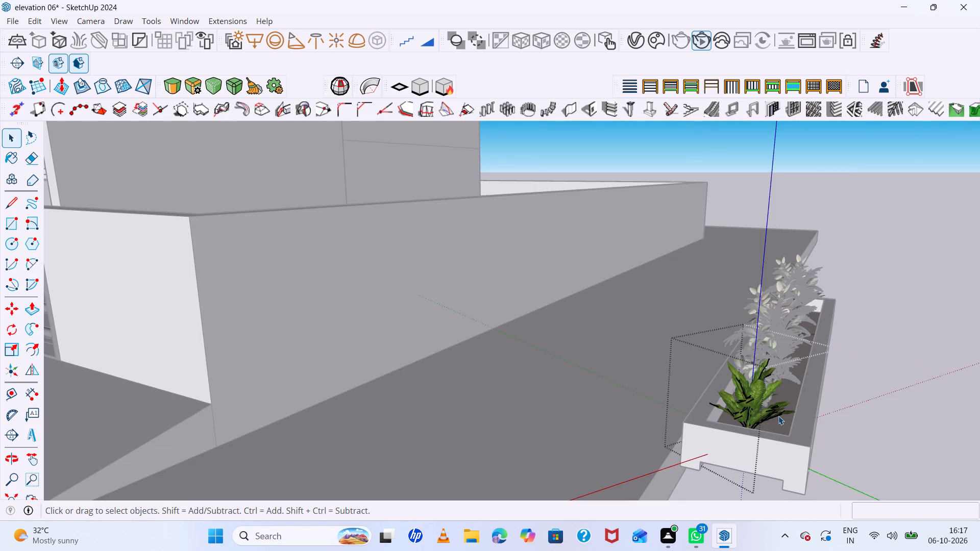
left_click(933, 350)
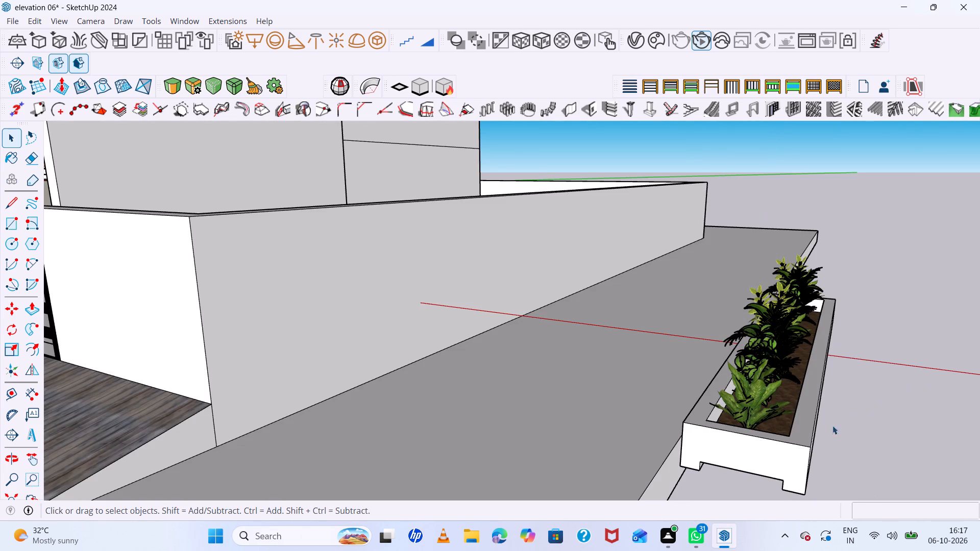
Explode the planter box group that surrounds the soil and plants.
left_click(795, 450)
right_click(795, 450)
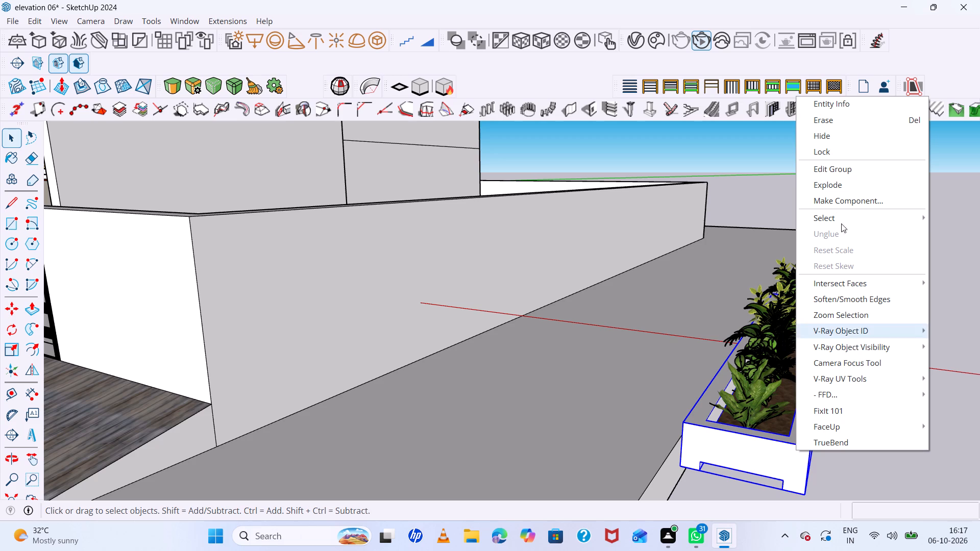
left_click(828, 187)
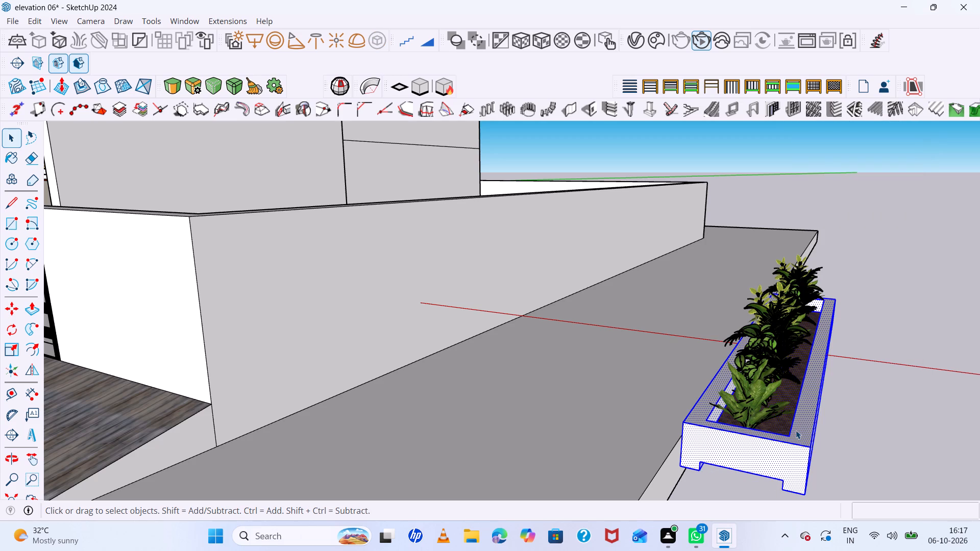
Delete the white end face of the planter box at its near short end.
left_click(799, 454)
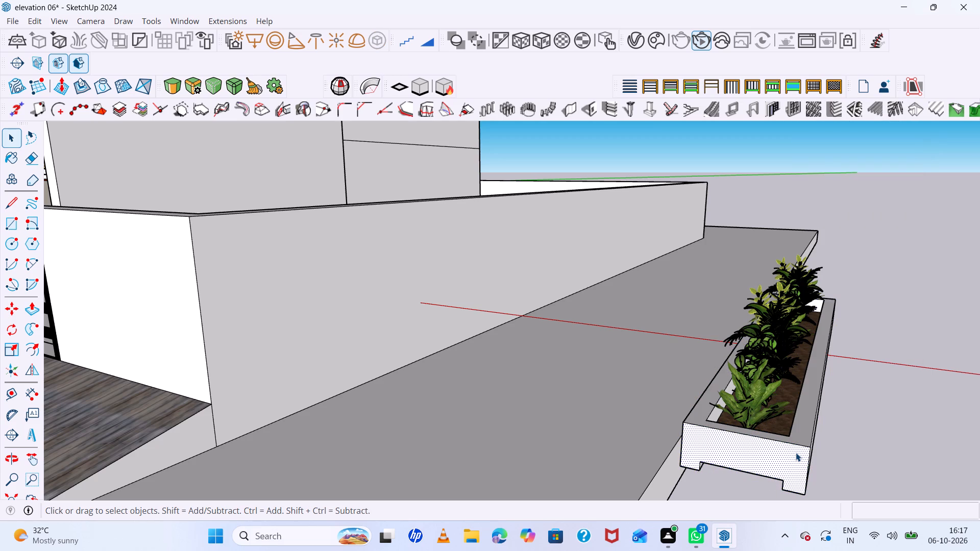
key("e")
left_click_drag(792, 457, 804, 459)
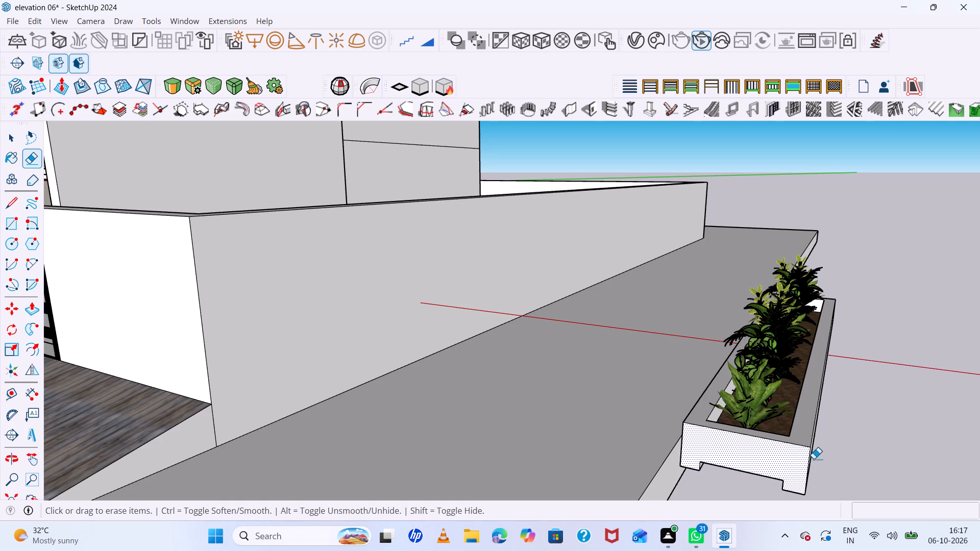
double_click(807, 441)
left_click(802, 449)
left_click(807, 442)
left_click_drag(807, 444, 804, 450)
double_click(803, 451)
key("space")
left_click(792, 459)
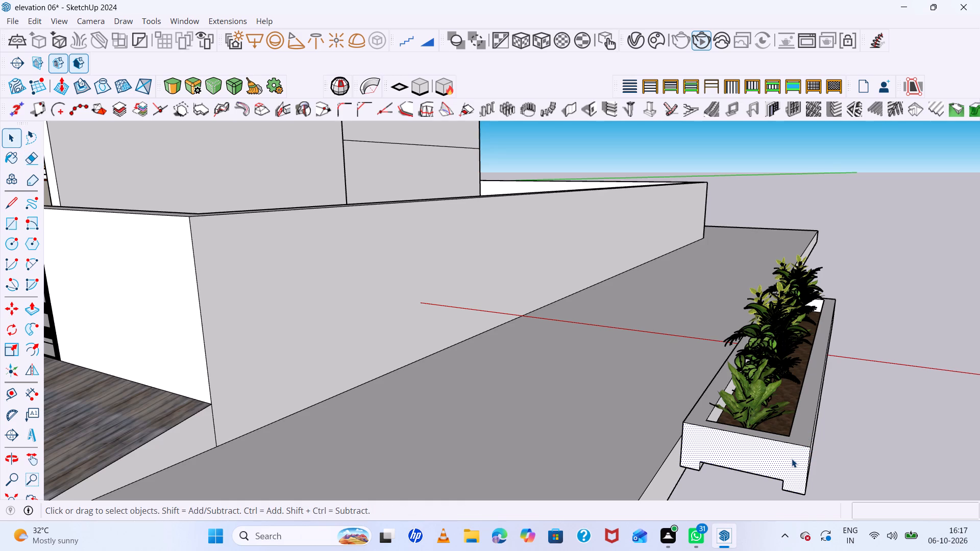
key("Delete")
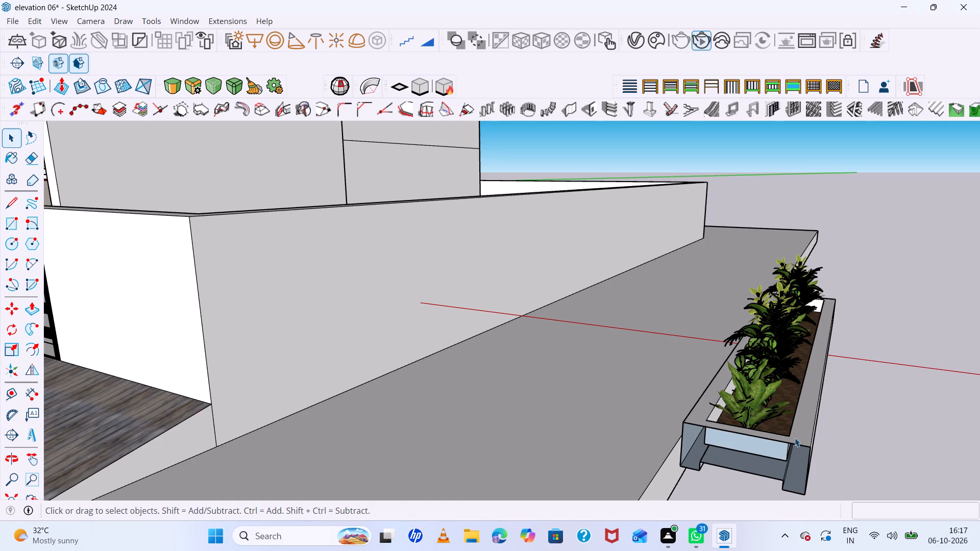
Erase the edges bounding the planter box's top rim and long outer side face, working from the near corner.
middle_click_drag(799, 436, 780, 437)
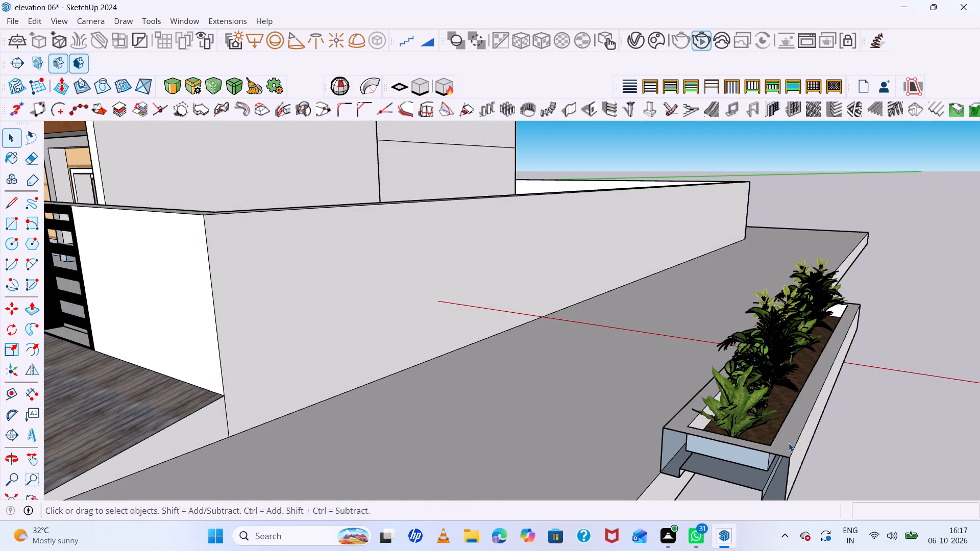
key("e")
left_click(791, 444)
left_click_drag(792, 462, 795, 466)
left_click_drag(783, 445, 793, 464)
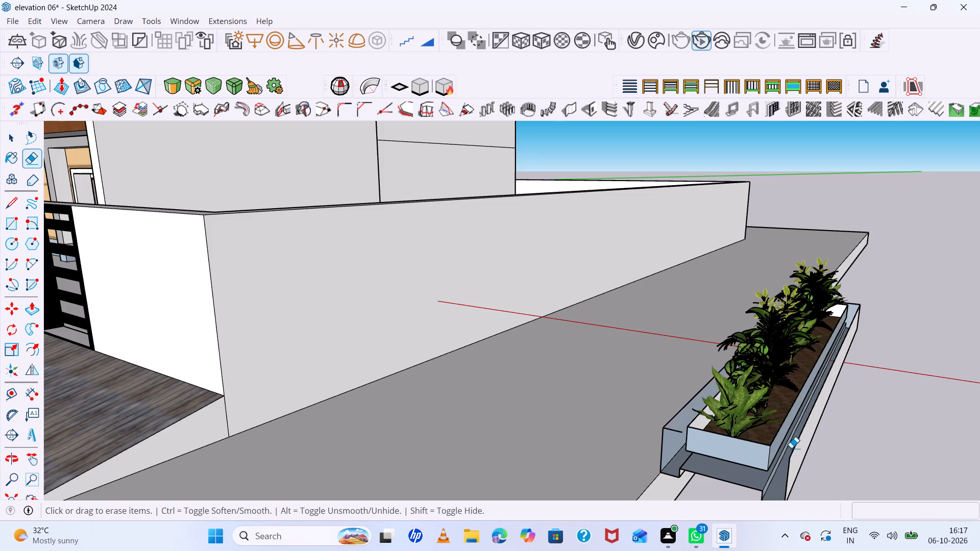
left_click(794, 454)
left_click_drag(794, 456, 801, 469)
left_click(792, 454)
left_click_drag(794, 457, 798, 464)
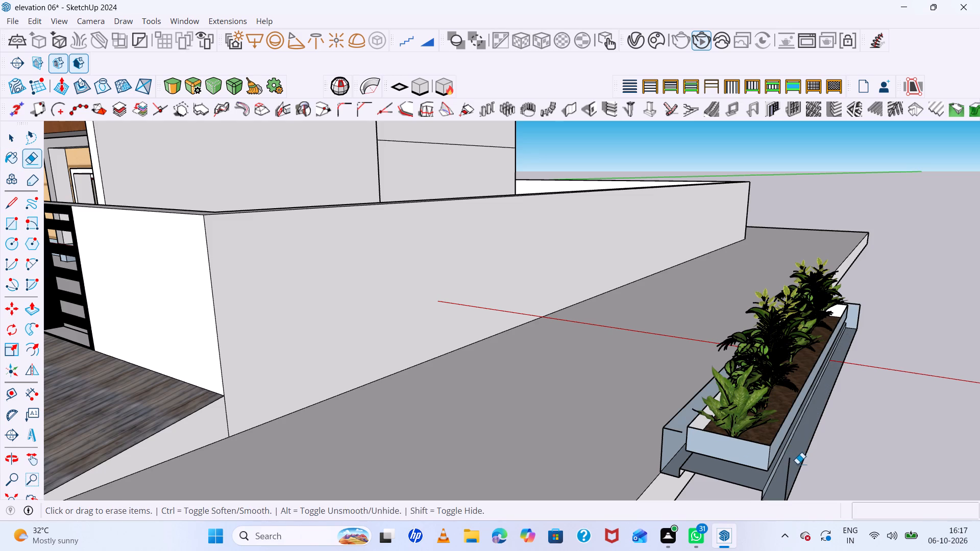
Erase the near outer leg and the remaining lower edges along the long outer side of the planter box.
left_click_drag(716, 470, 733, 483)
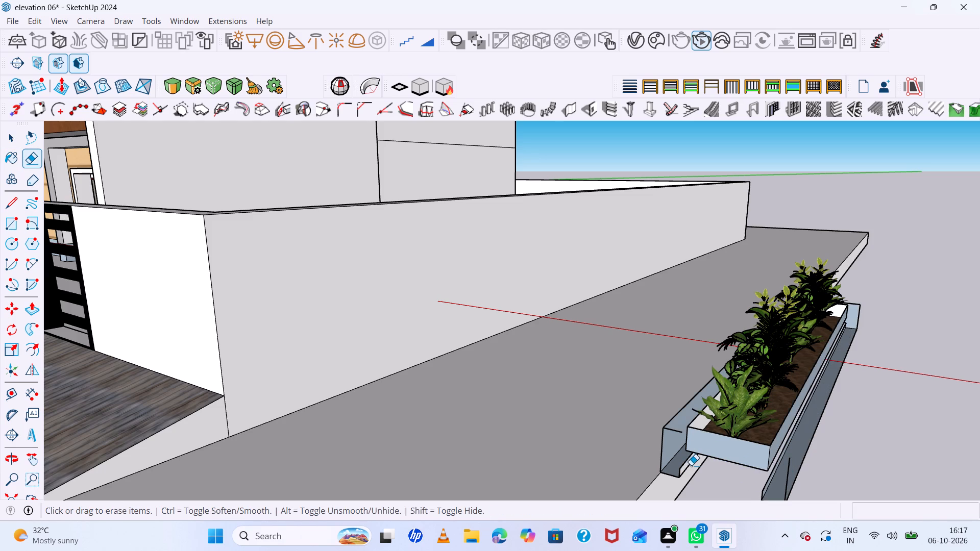
left_click_drag(775, 473, 779, 481)
left_click_drag(780, 481, 790, 485)
left_click(790, 485)
left_click_drag(773, 481, 779, 484)
left_click(765, 482)
left_click_drag(765, 483, 770, 486)
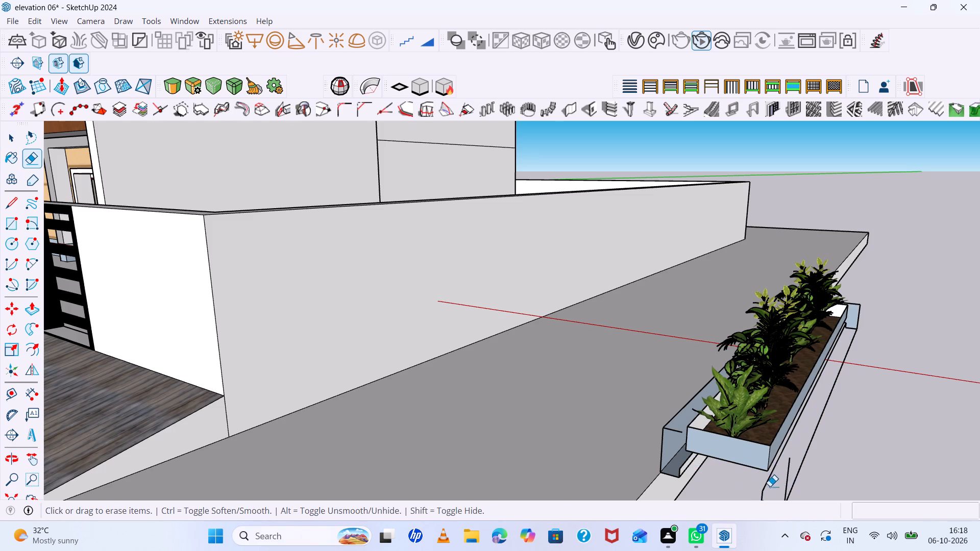
left_click_drag(770, 486, 774, 487)
left_click(768, 483)
left_click_drag(769, 486, 797, 493)
double_click(799, 477)
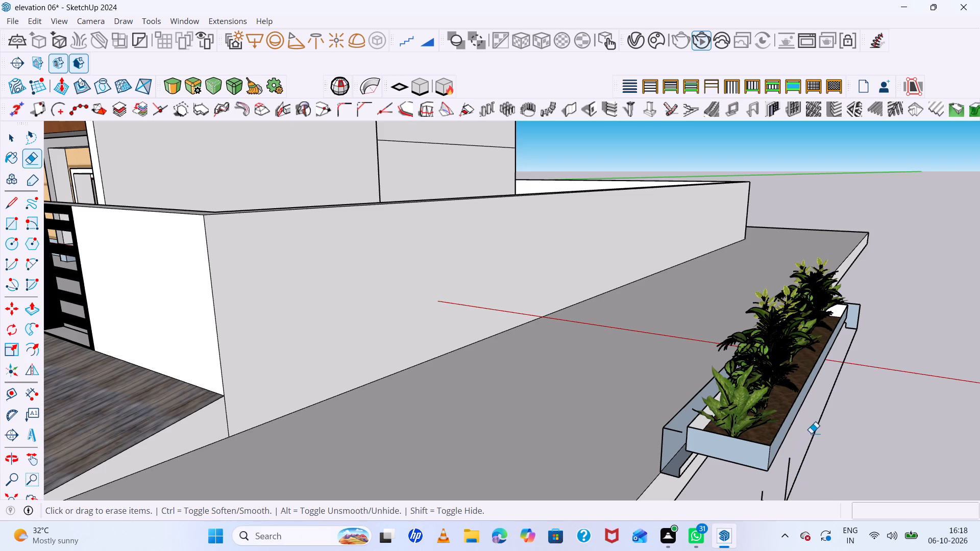
left_click_drag(812, 432, 813, 439)
Erase the planter box's leftover end face and stray edges at the far end of the long outer side.
left_click_drag(854, 304, 850, 323)
left_click_drag(856, 311, 856, 330)
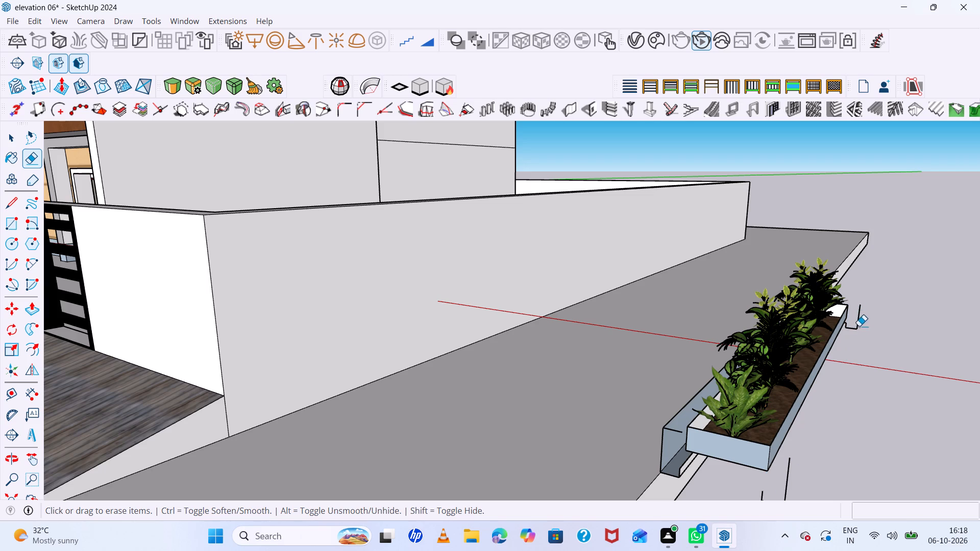
left_click_drag(865, 313, 862, 326)
left_click(850, 333)
scroll(850, 330, "up", 6)
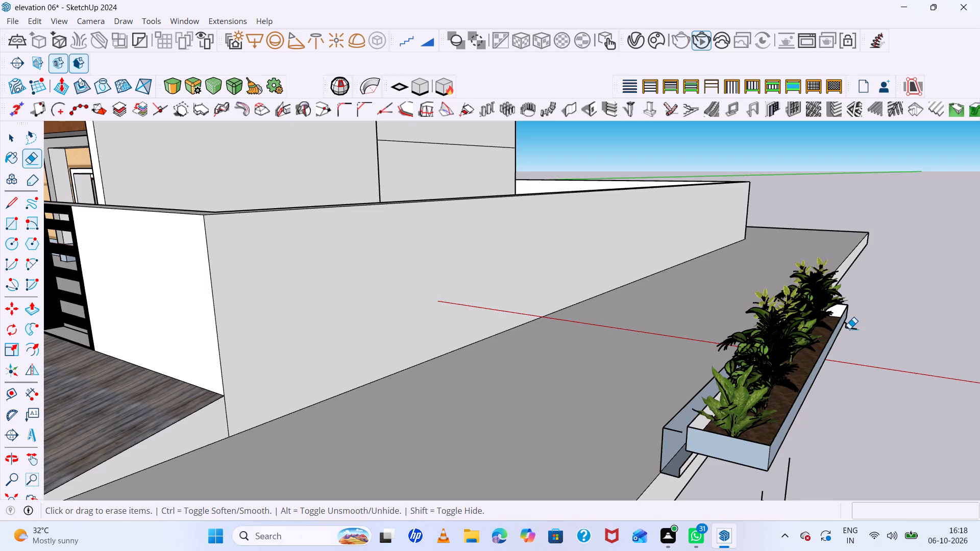
scroll(849, 329, "up", 10)
left_click(843, 320)
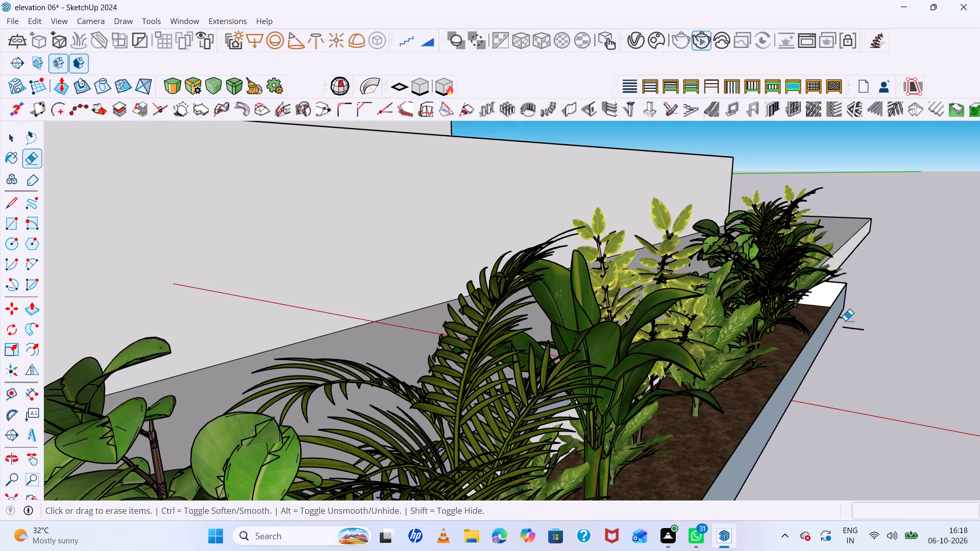
left_click(850, 326)
left_click_drag(851, 325, 851, 335)
left_click(851, 336)
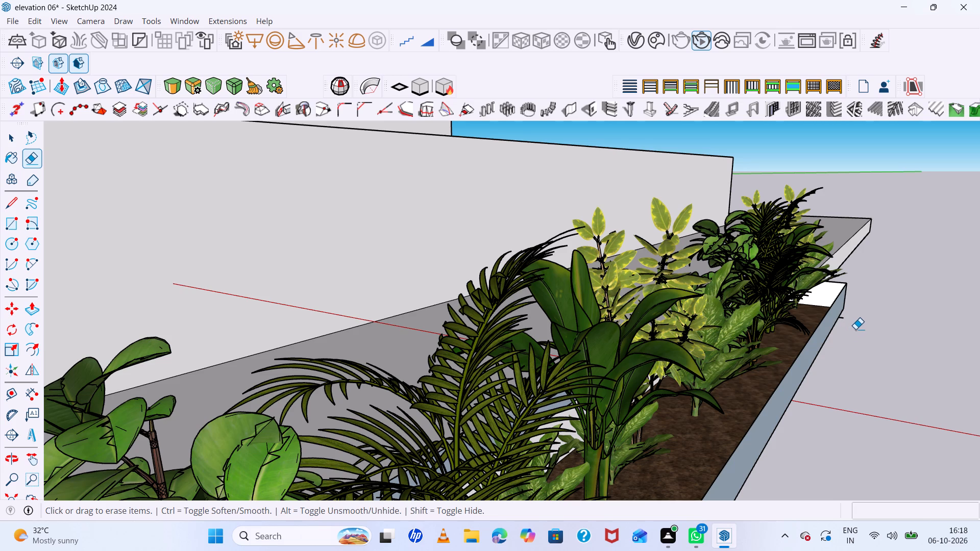
left_click(855, 329)
scroll(843, 314, "up", 5)
left_click(841, 318)
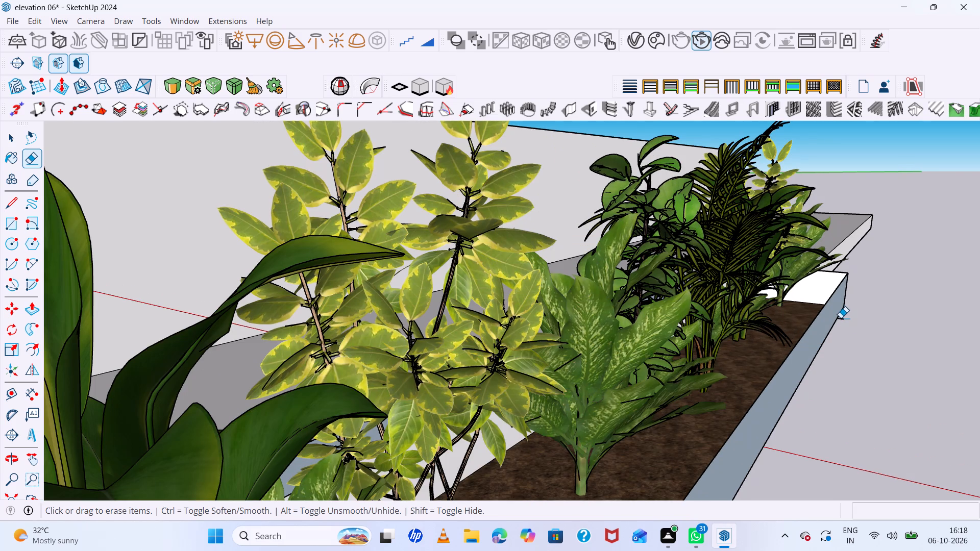
Erase the stray vertical edge left beside the near outer corner of the soil bed.
scroll(865, 329, "down", 13)
scroll(776, 287, "down", 6)
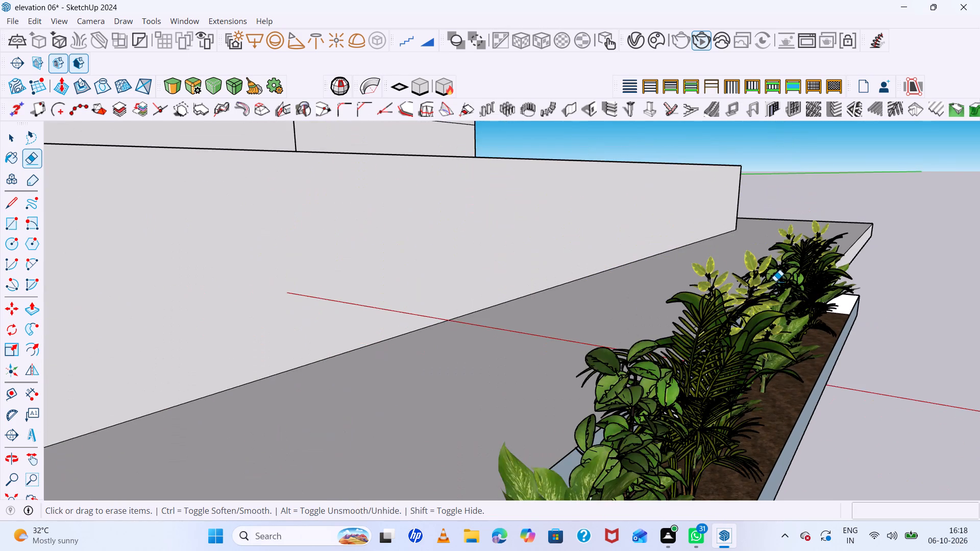
scroll(777, 280, "down", 11)
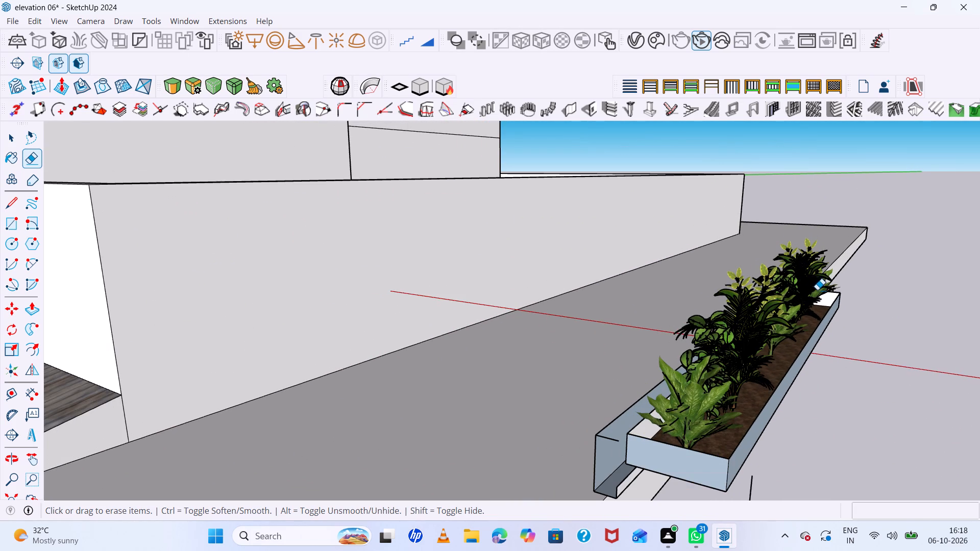
left_click(752, 481)
Erase the planter box's outer face and adjoining edges along the long side facing the boundary wall, working from the near corner.
scroll(866, 322, "down", 4)
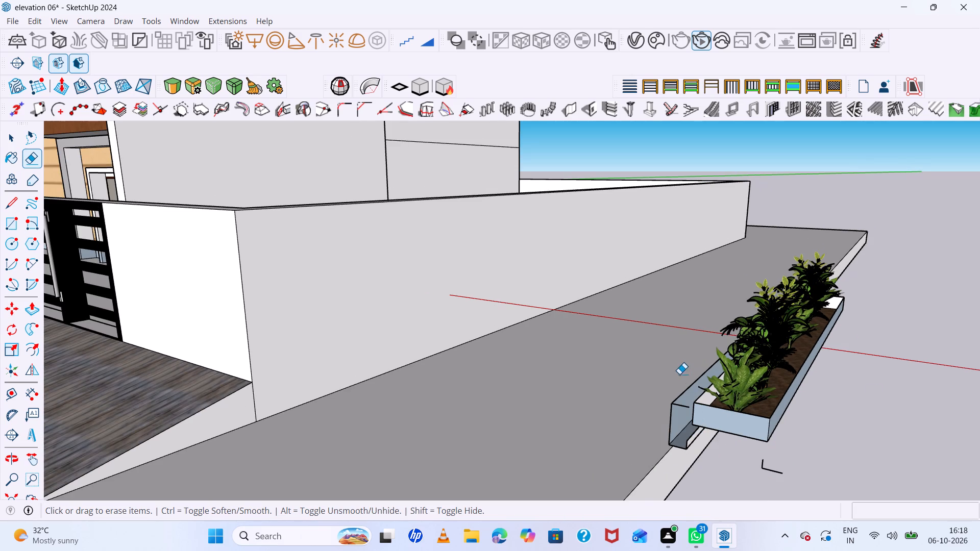
middle_click_drag(679, 374, 793, 362)
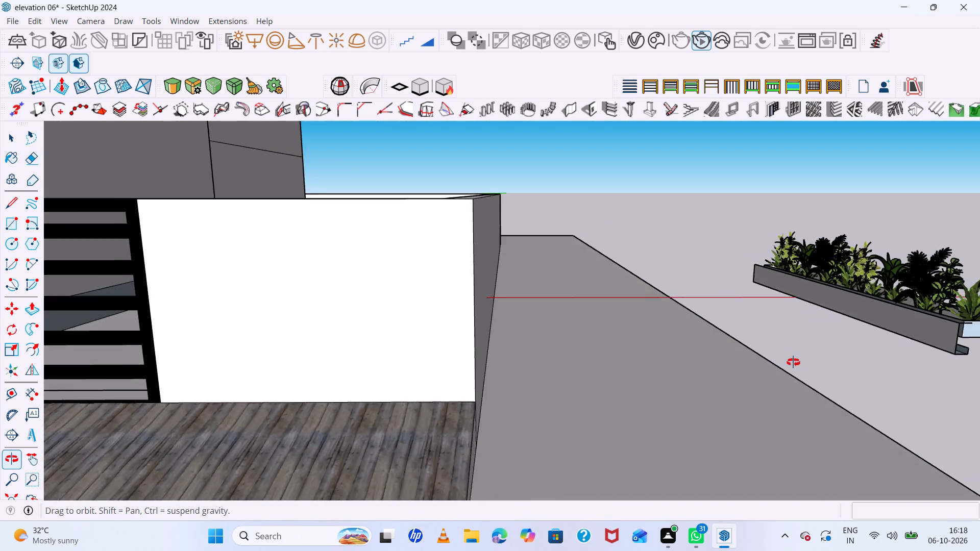
middle_click_drag(793, 362, 757, 351)
left_click_drag(876, 296, 875, 319)
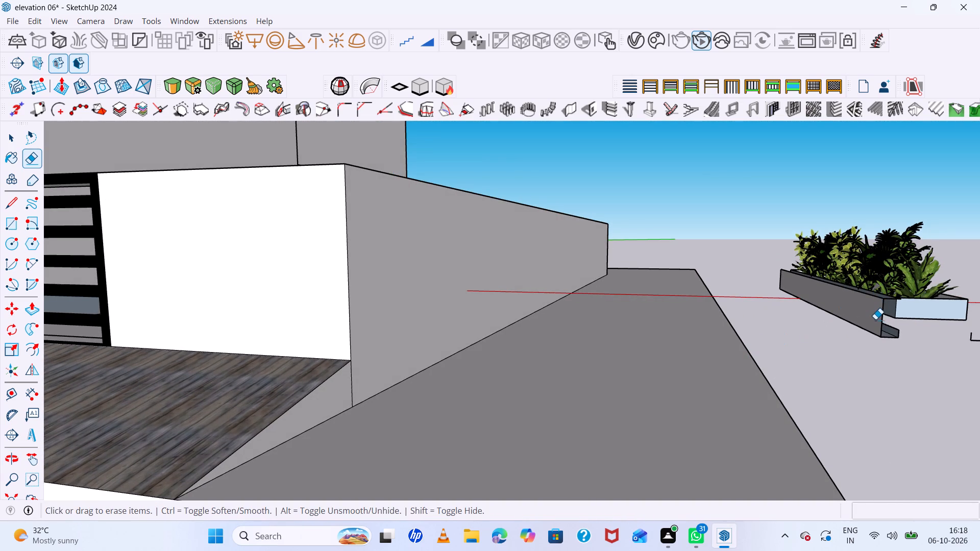
left_click(875, 319)
left_click_drag(875, 319, 875, 316)
left_click_drag(879, 311, 879, 328)
left_click(879, 329)
left_click_drag(879, 341, 879, 346)
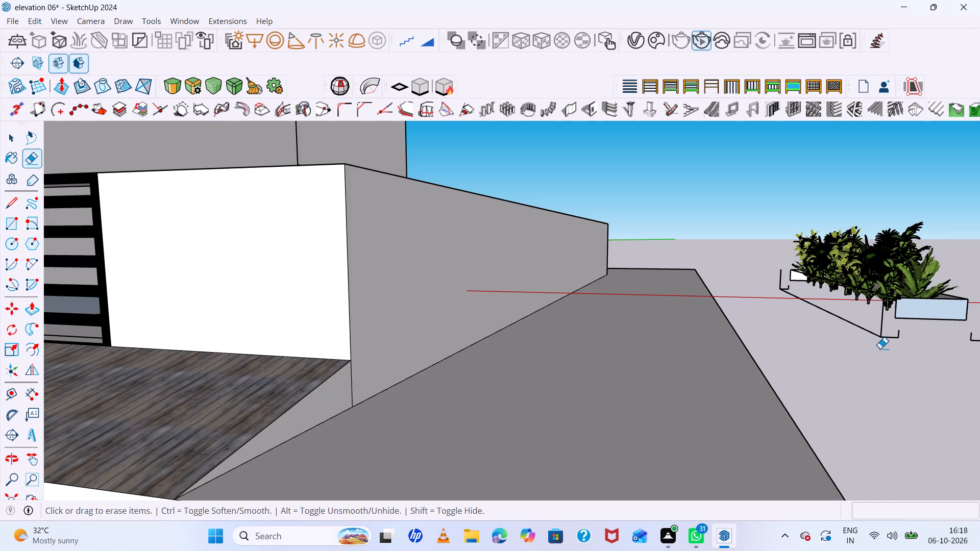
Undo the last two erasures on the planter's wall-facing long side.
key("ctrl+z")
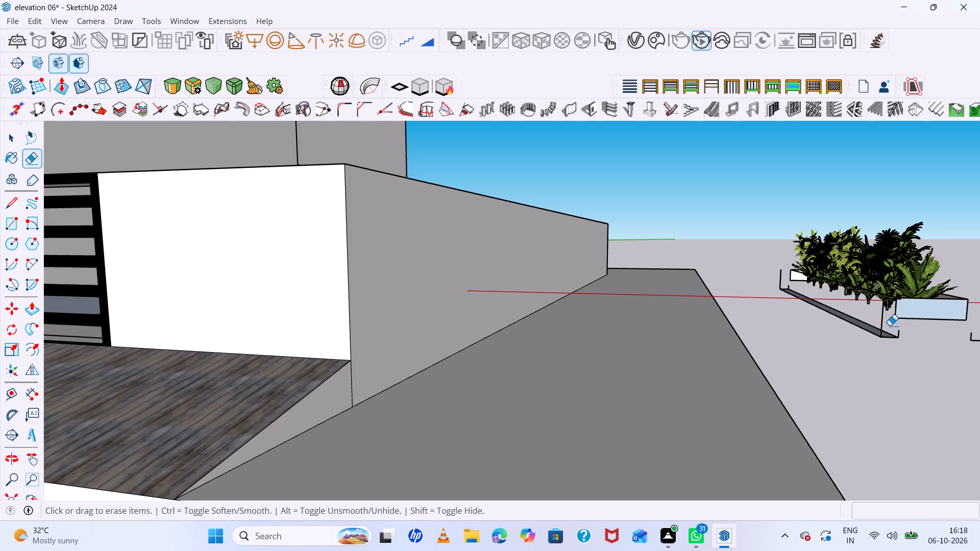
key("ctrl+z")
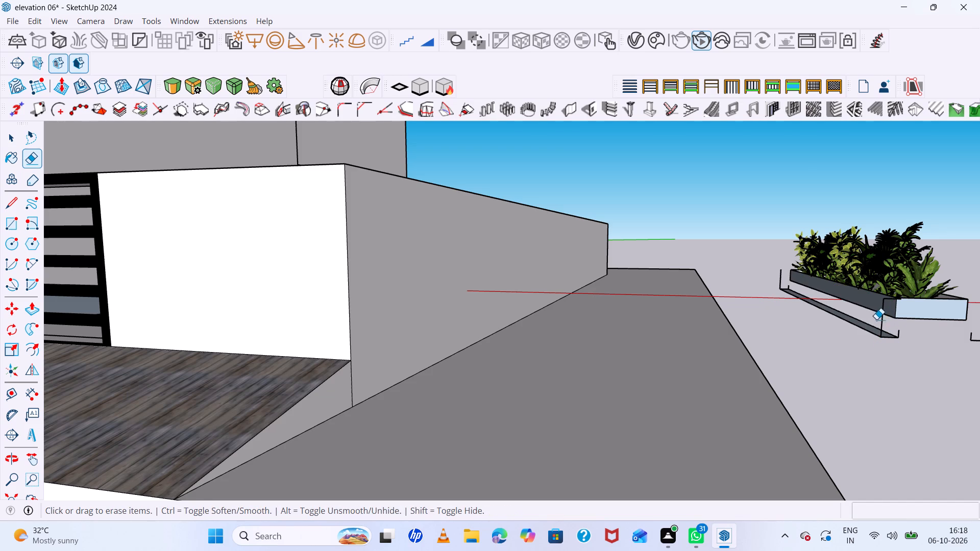
Erase the bottom strip along the planter's wall-facing long side and the leftover leg edges at its near end.
left_click(868, 323)
left_click_drag(869, 329, 873, 341)
left_click(886, 331)
left_click_drag(885, 334, 882, 342)
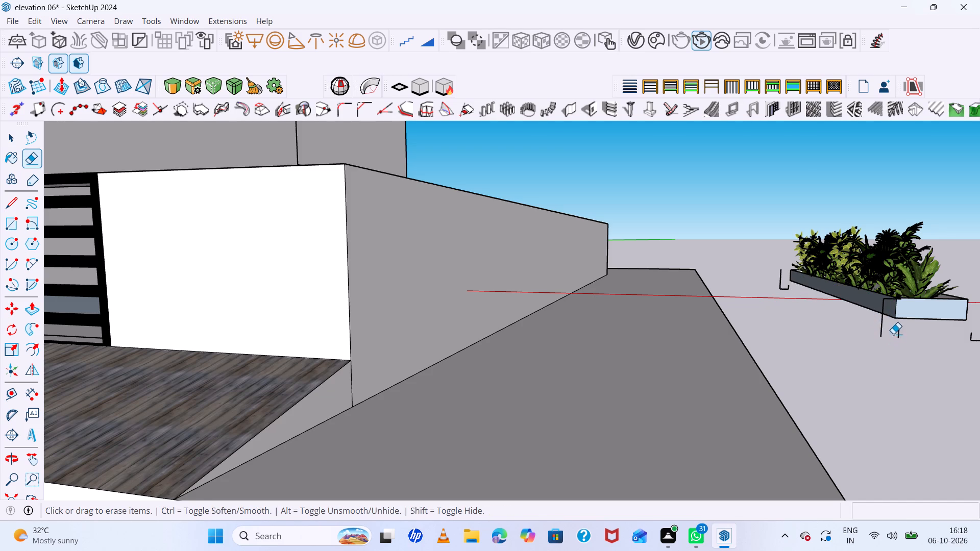
left_click_drag(897, 334, 901, 339)
left_click_drag(880, 315, 879, 321)
left_click(885, 321)
scroll(887, 299, "up", 8)
left_click(892, 298)
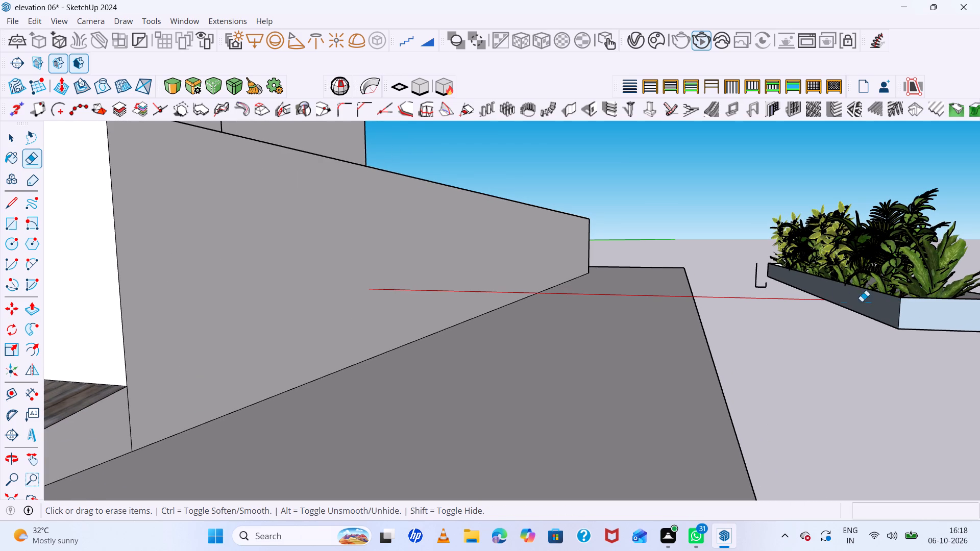
Erase the L-shaped leftover edges at the far end of the planter's wall-facing long side.
double_click(764, 286)
left_click(760, 277)
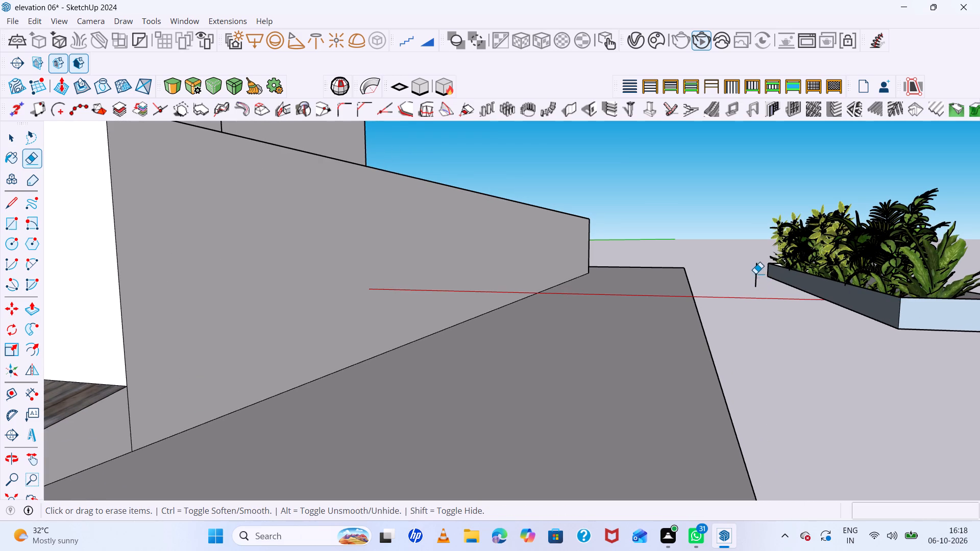
left_click(755, 272)
left_click(752, 275)
Erase the last L-shaped leftover edges beside the near short end of the soil bed.
scroll(727, 251, "down", 7)
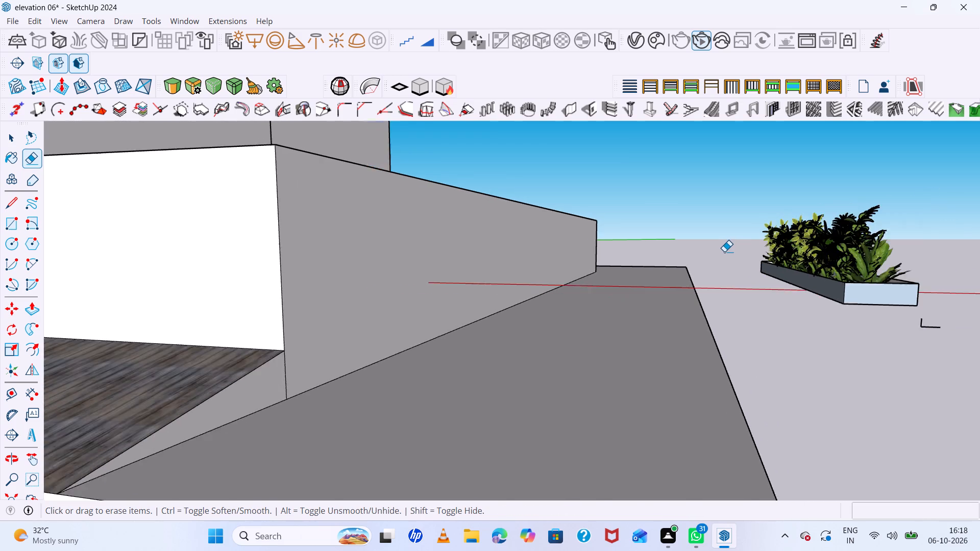
scroll(724, 251, "down", 6)
middle_click_drag(810, 269, 759, 330)
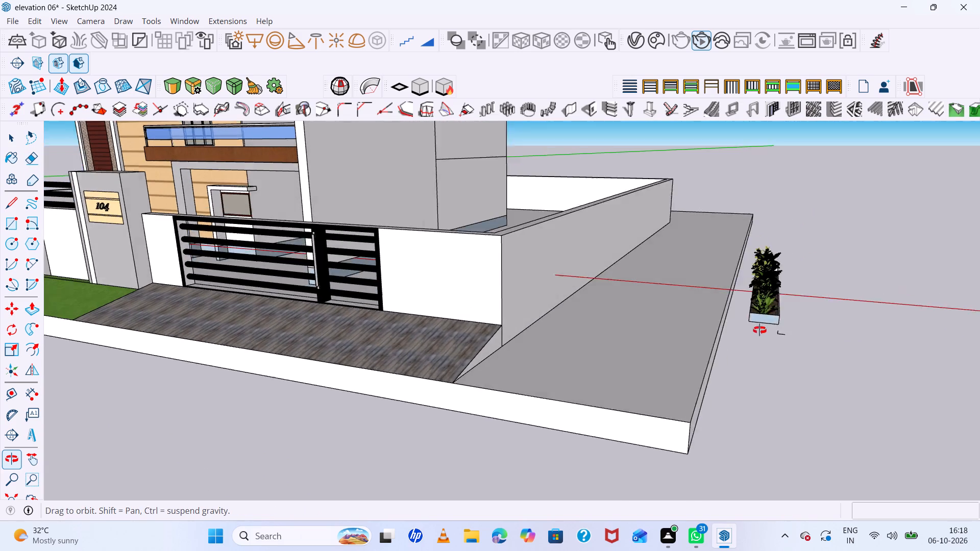
middle_click_drag(759, 330, 759, 331)
scroll(773, 358, "up", 9)
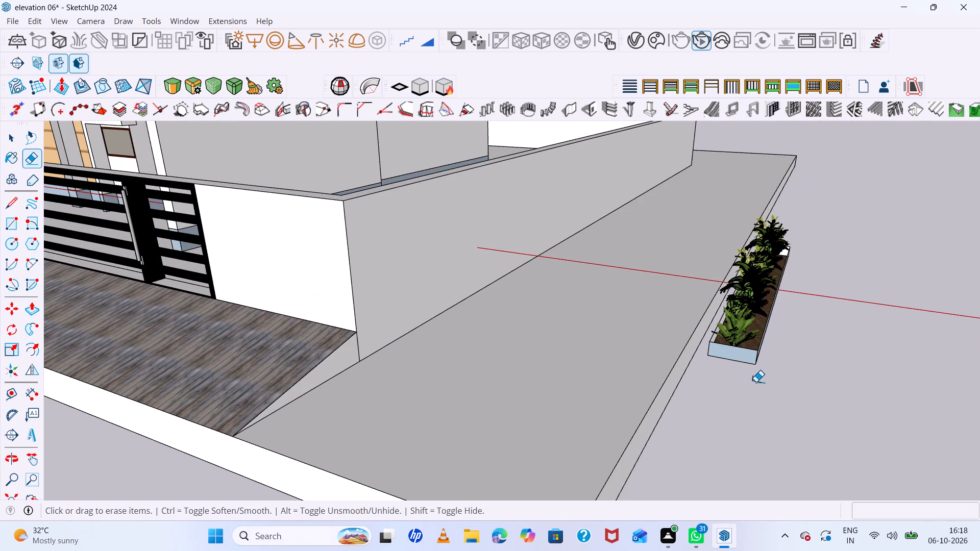
double_click(755, 378)
left_click_drag(753, 379, 749, 386)
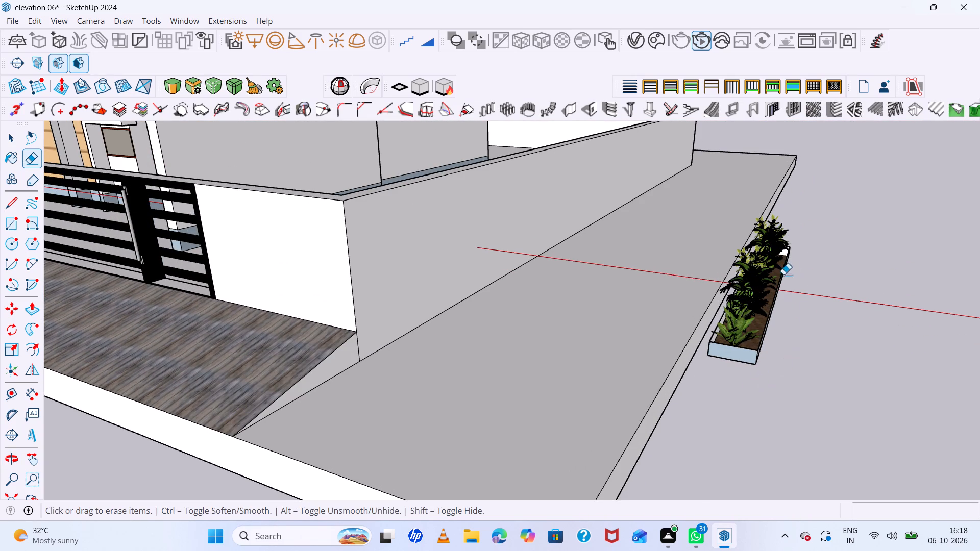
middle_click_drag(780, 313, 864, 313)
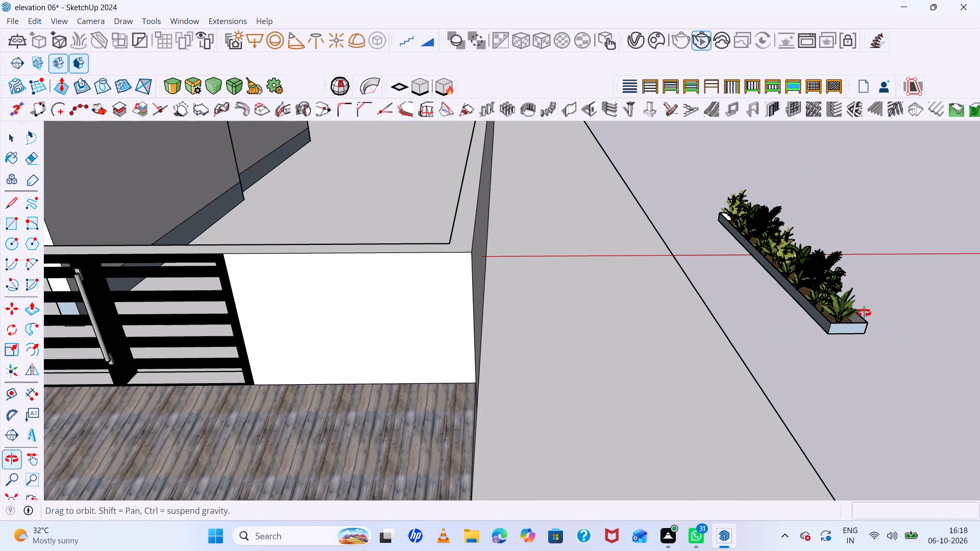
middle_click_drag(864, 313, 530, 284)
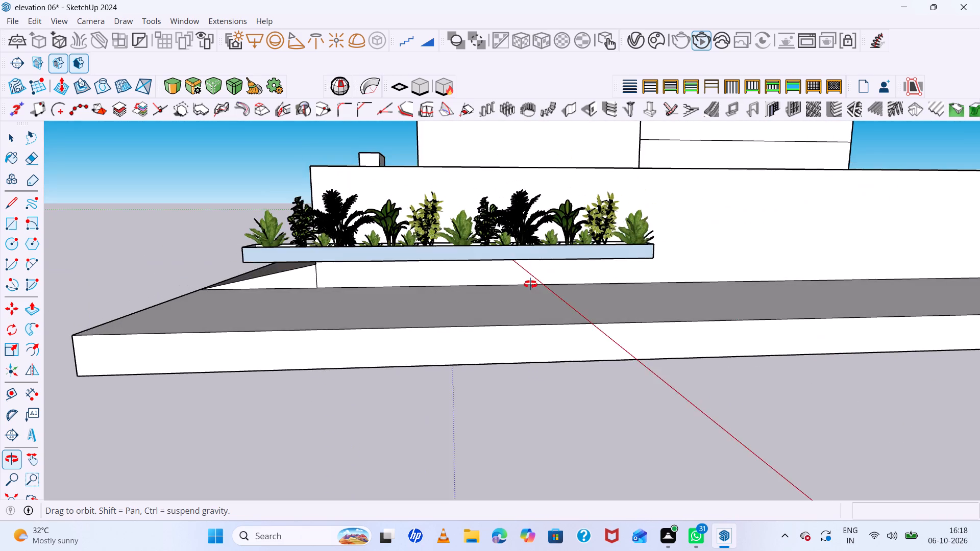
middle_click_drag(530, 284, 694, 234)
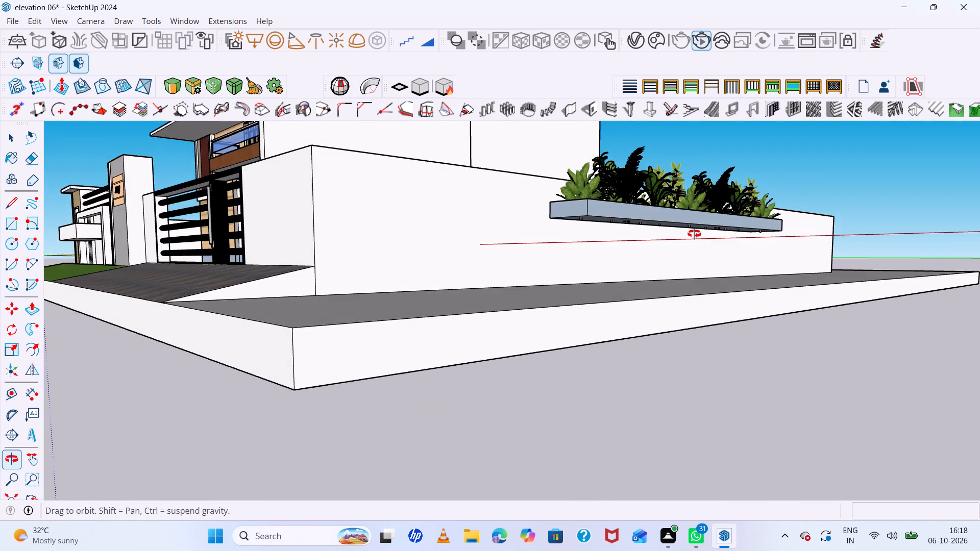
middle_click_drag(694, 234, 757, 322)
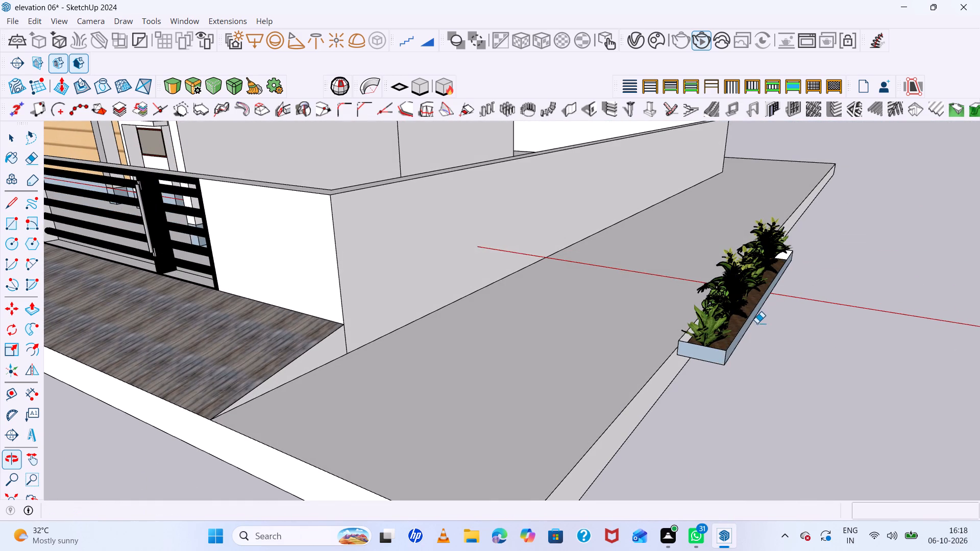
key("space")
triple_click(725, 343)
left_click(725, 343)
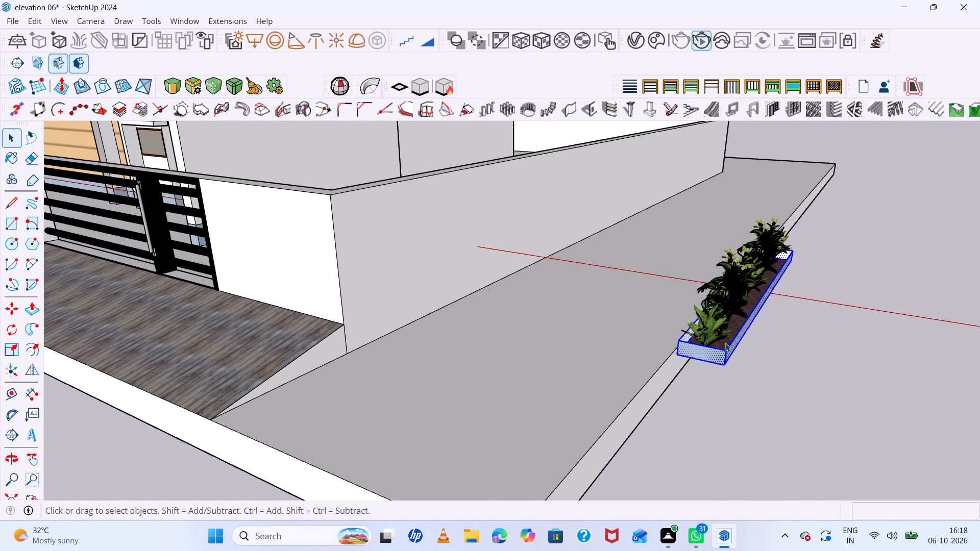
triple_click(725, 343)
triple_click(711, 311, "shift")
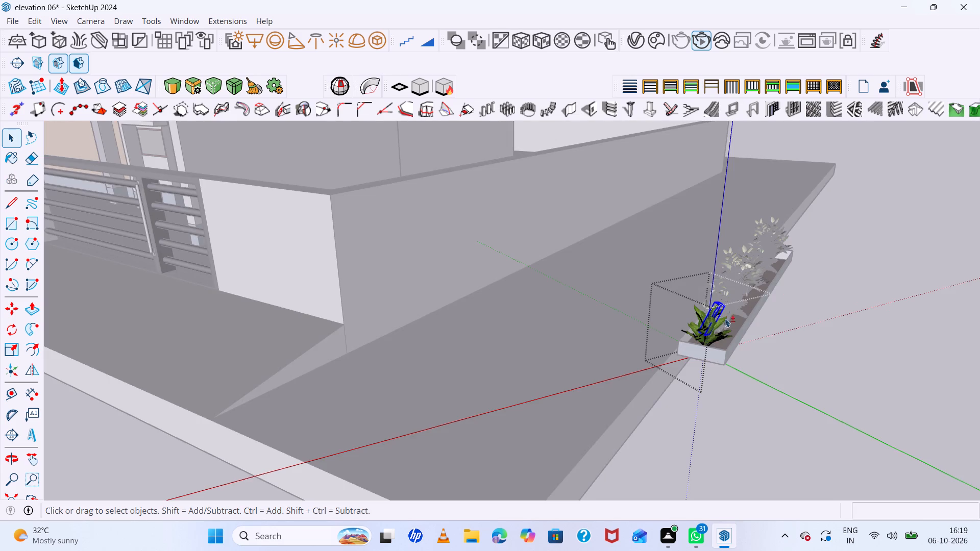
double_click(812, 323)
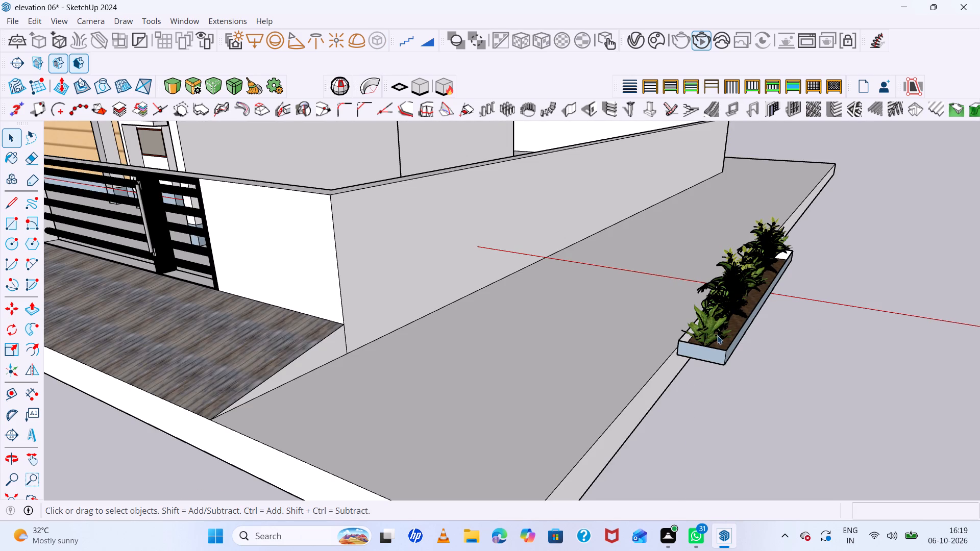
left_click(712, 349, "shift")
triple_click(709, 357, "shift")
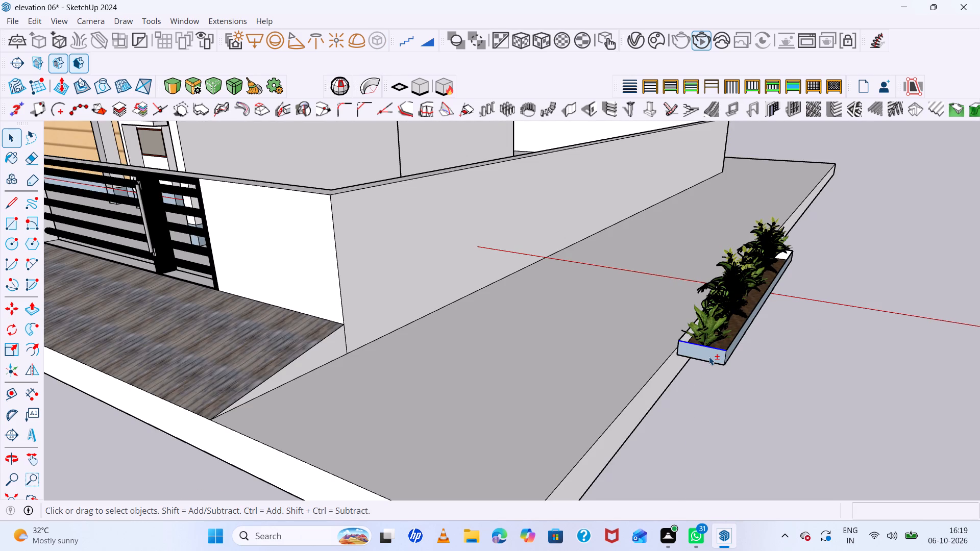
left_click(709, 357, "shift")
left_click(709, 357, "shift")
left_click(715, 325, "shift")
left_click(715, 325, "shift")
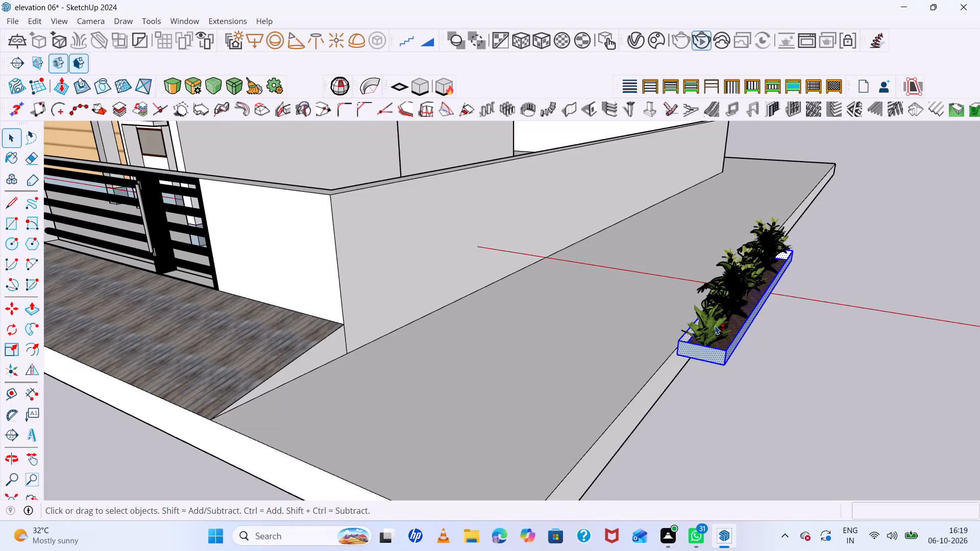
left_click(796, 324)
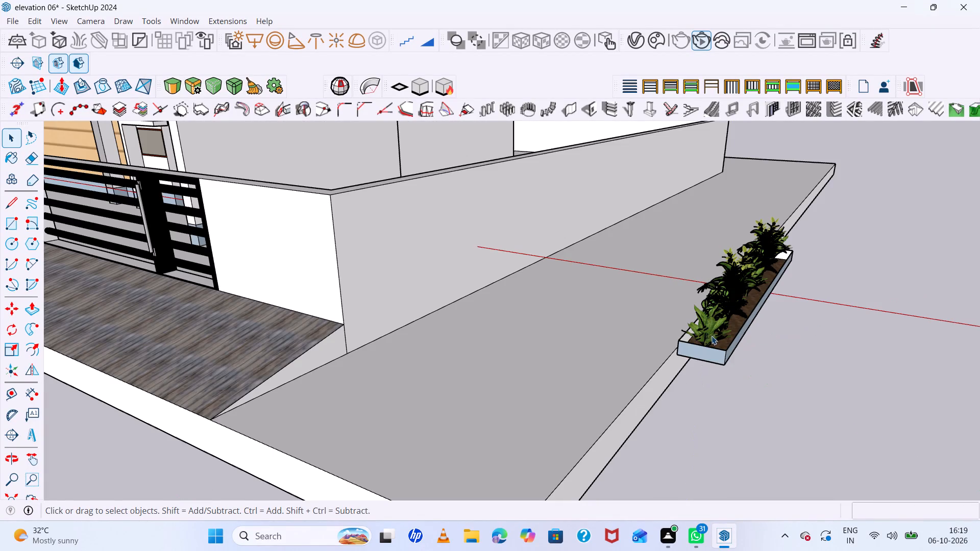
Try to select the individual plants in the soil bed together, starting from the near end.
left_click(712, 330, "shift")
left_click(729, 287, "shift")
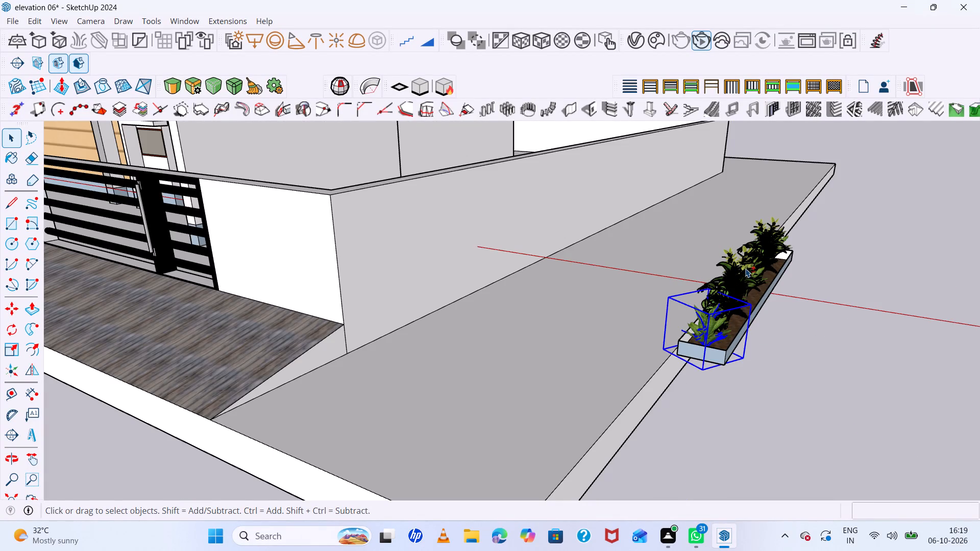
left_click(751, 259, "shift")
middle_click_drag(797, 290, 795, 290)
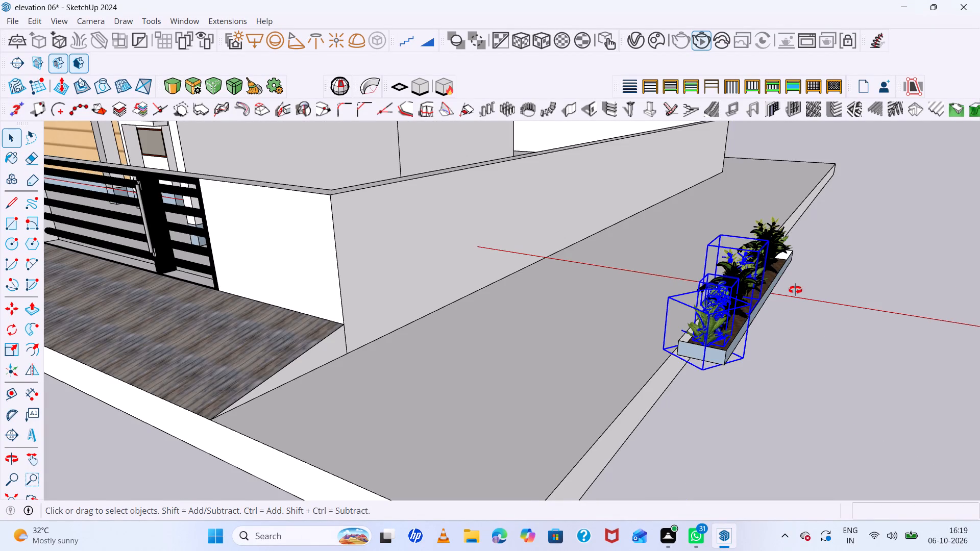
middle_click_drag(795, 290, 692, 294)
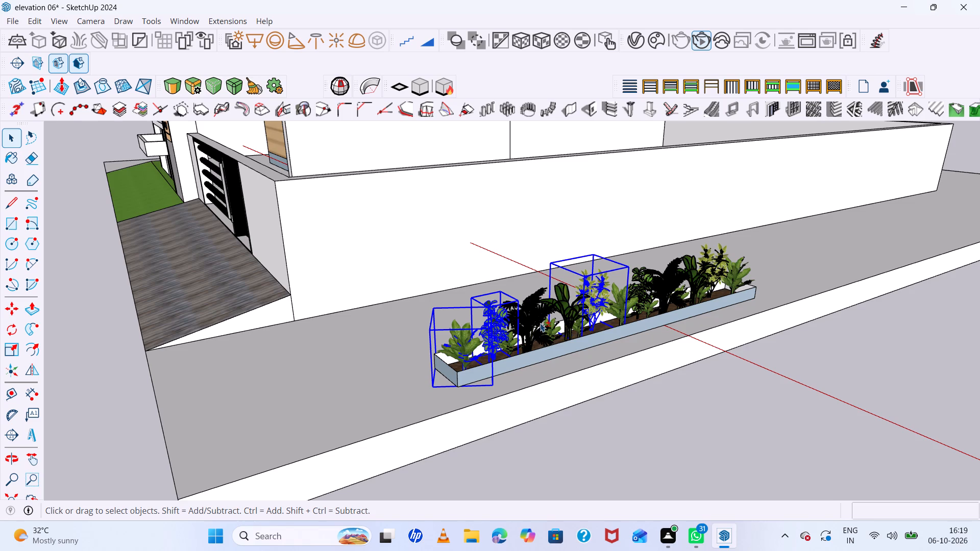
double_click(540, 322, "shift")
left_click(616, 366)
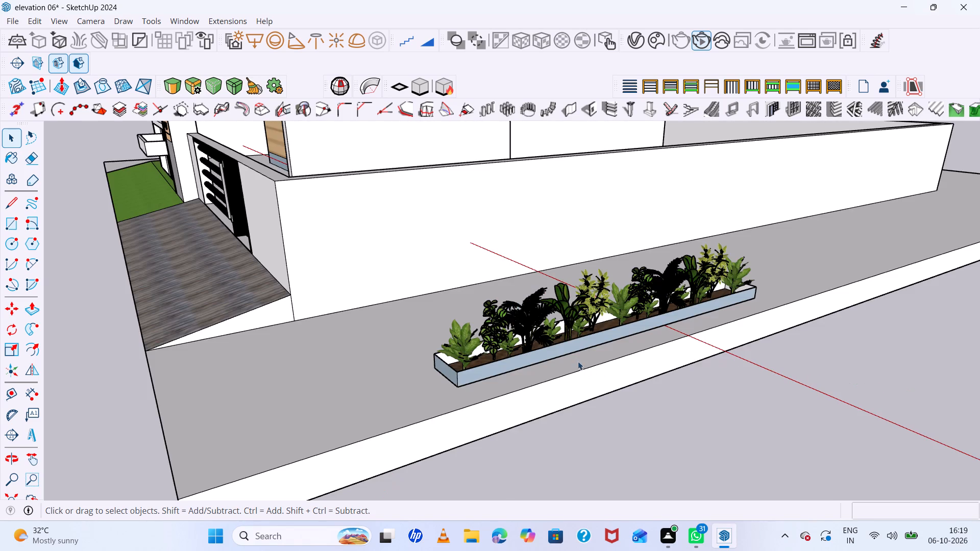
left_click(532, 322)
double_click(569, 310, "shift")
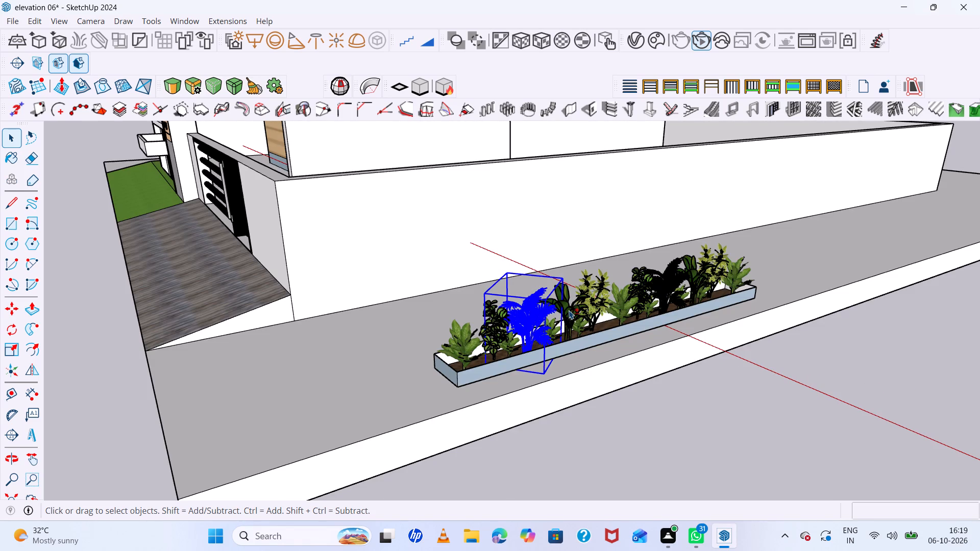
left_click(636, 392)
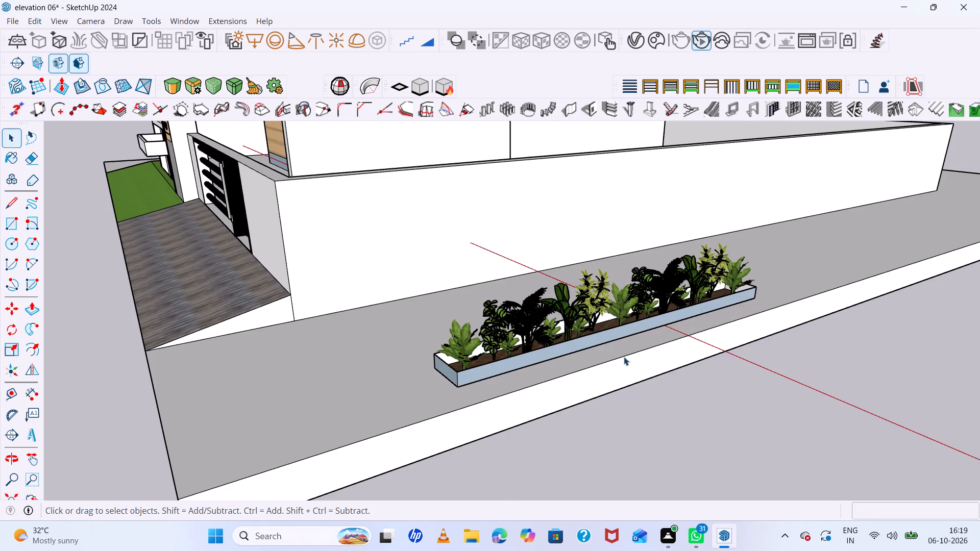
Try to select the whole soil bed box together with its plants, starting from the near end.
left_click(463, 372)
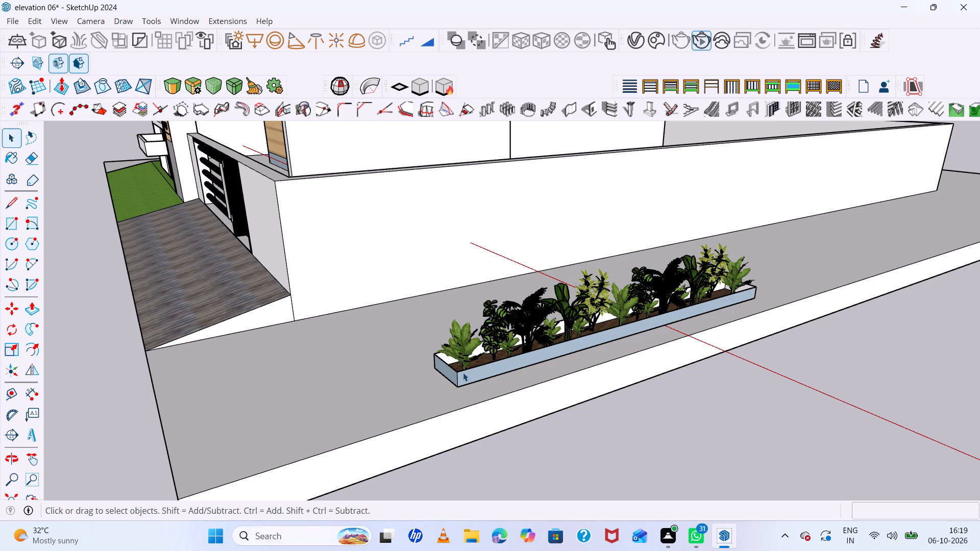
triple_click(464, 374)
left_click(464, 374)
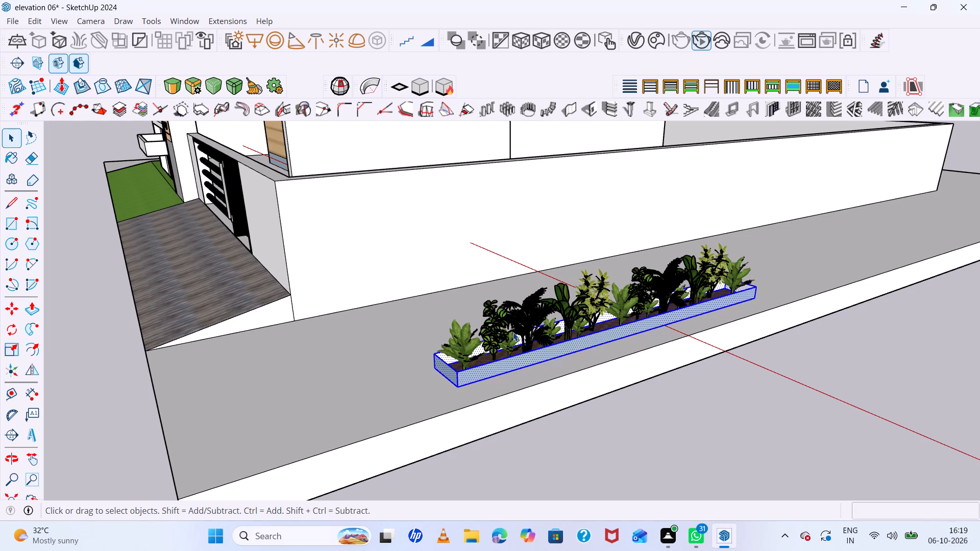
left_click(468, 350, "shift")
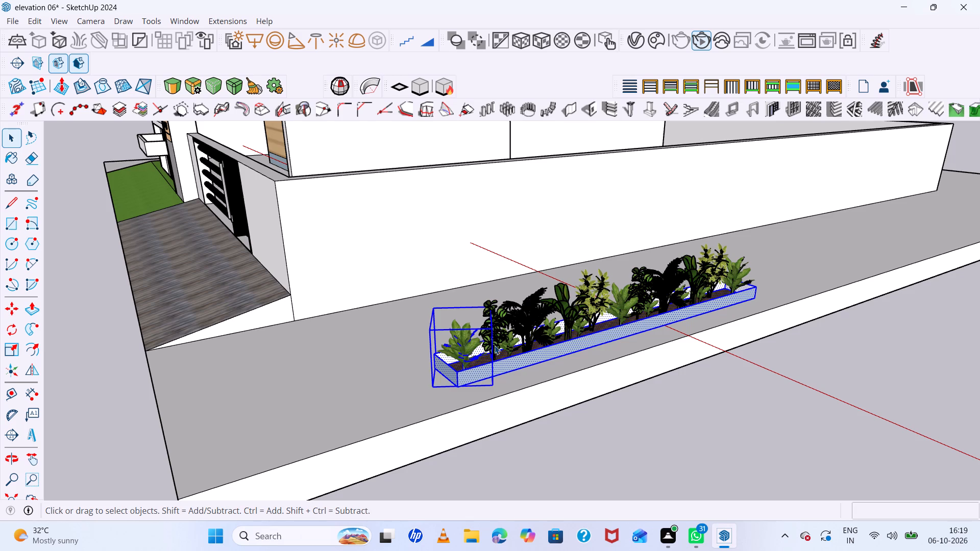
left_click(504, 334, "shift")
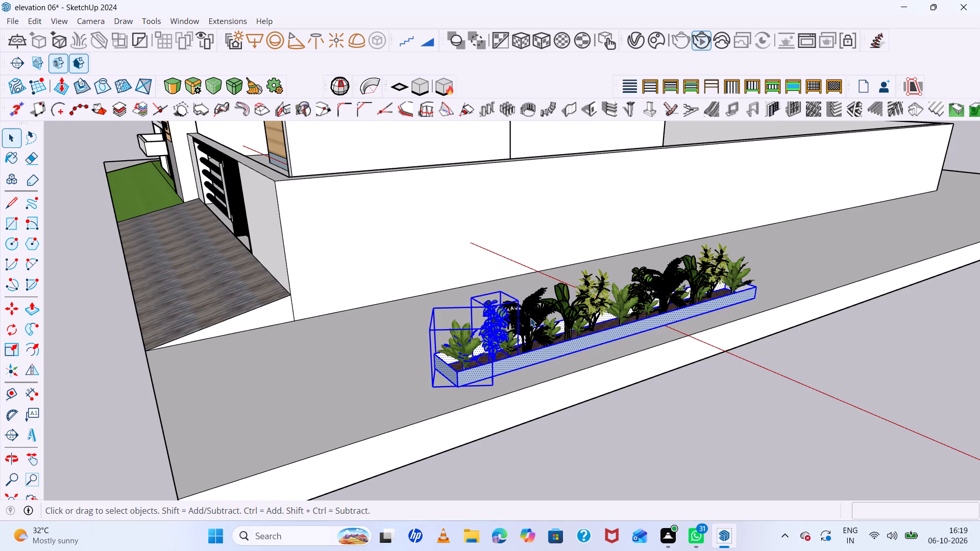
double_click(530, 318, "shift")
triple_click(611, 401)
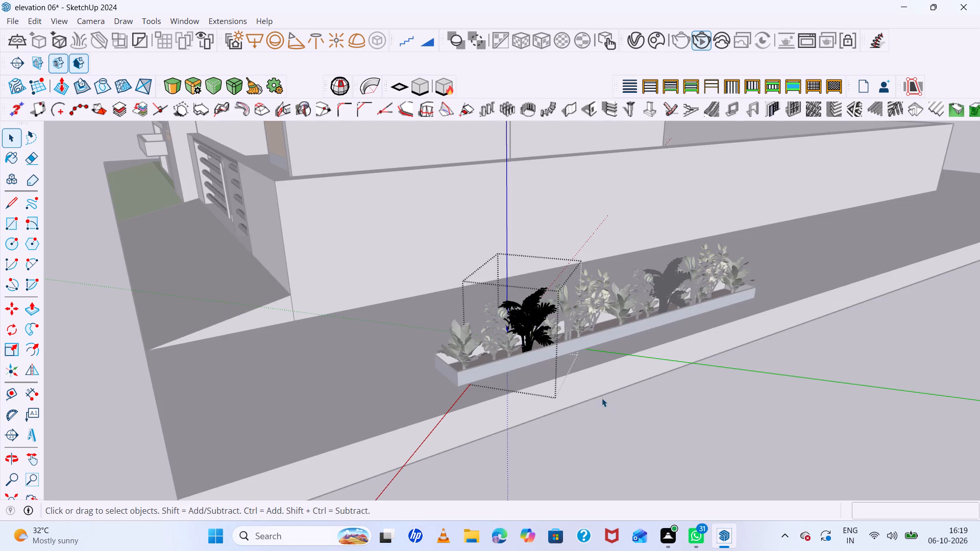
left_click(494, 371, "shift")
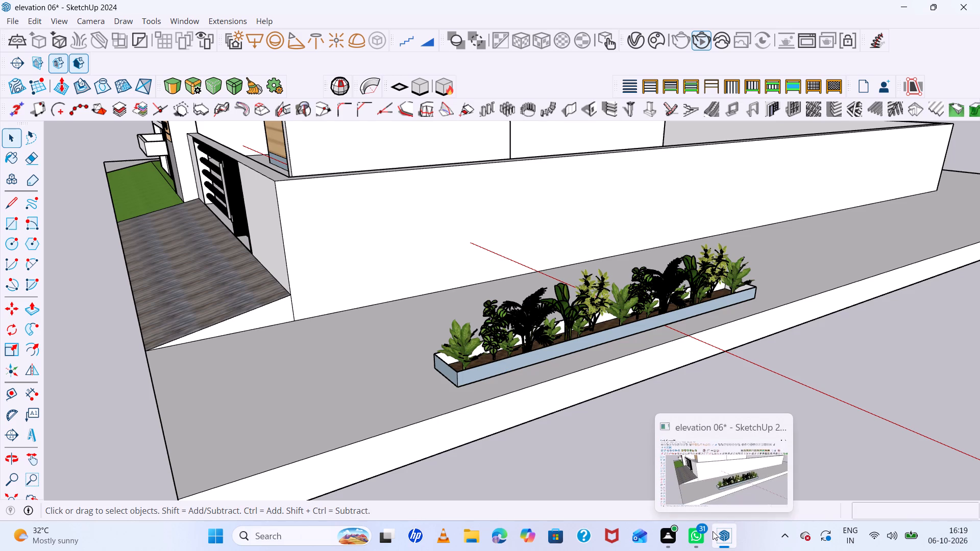
Save the elevation 06 model.
key("ctrl+s")
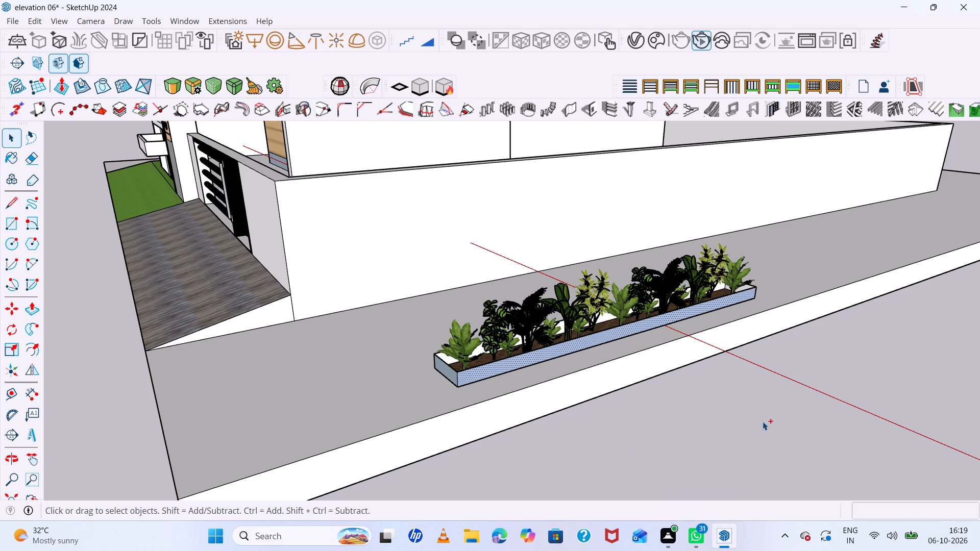
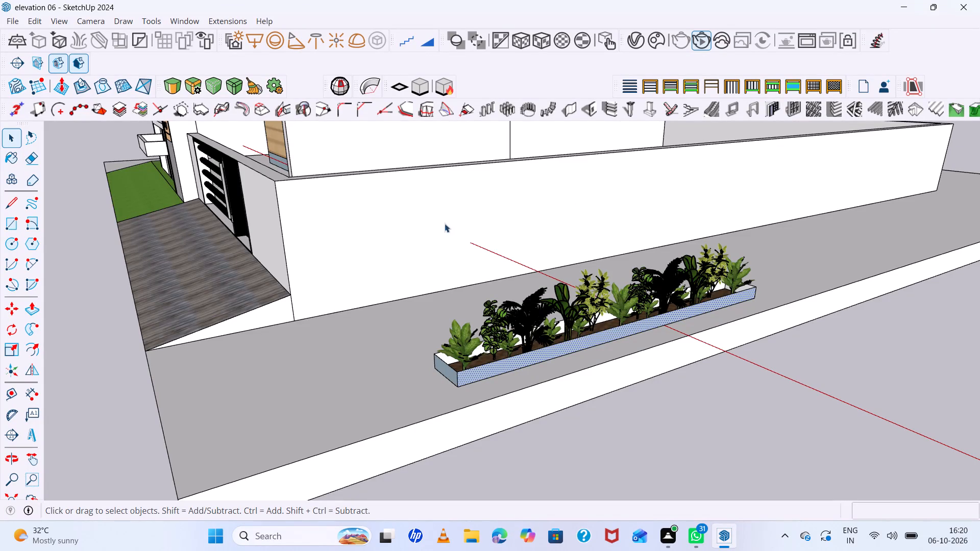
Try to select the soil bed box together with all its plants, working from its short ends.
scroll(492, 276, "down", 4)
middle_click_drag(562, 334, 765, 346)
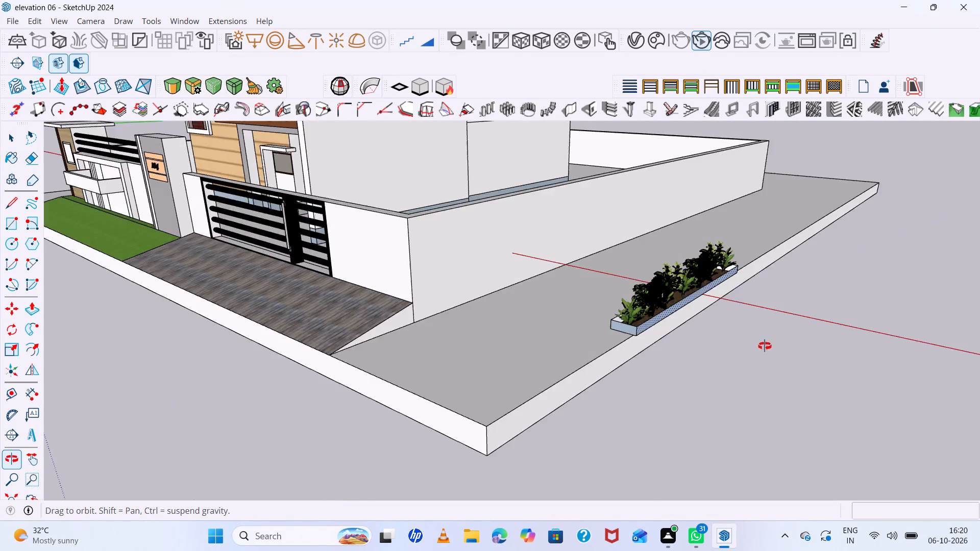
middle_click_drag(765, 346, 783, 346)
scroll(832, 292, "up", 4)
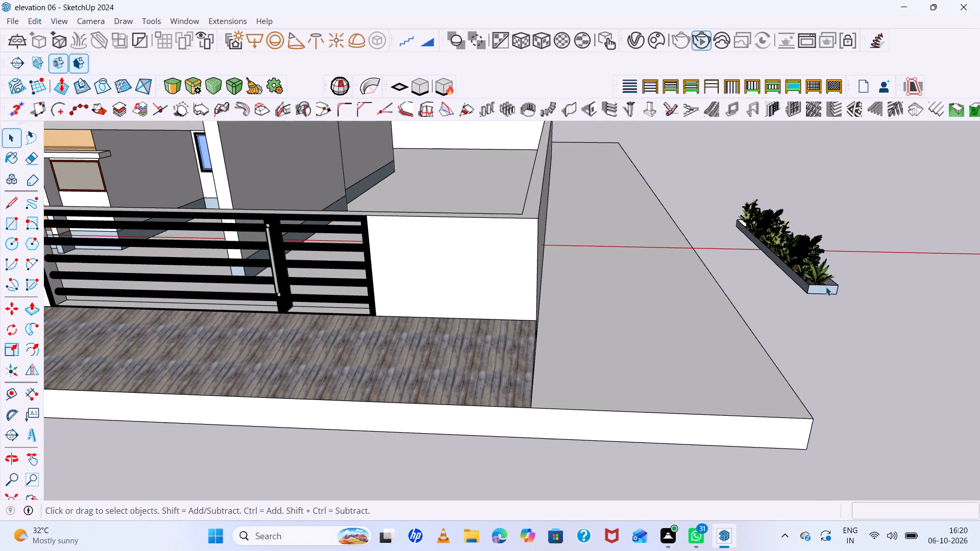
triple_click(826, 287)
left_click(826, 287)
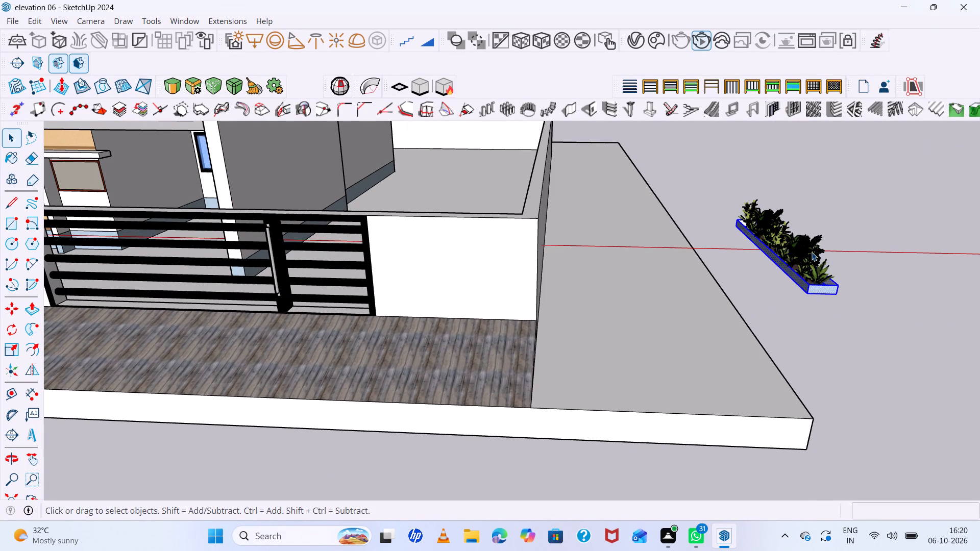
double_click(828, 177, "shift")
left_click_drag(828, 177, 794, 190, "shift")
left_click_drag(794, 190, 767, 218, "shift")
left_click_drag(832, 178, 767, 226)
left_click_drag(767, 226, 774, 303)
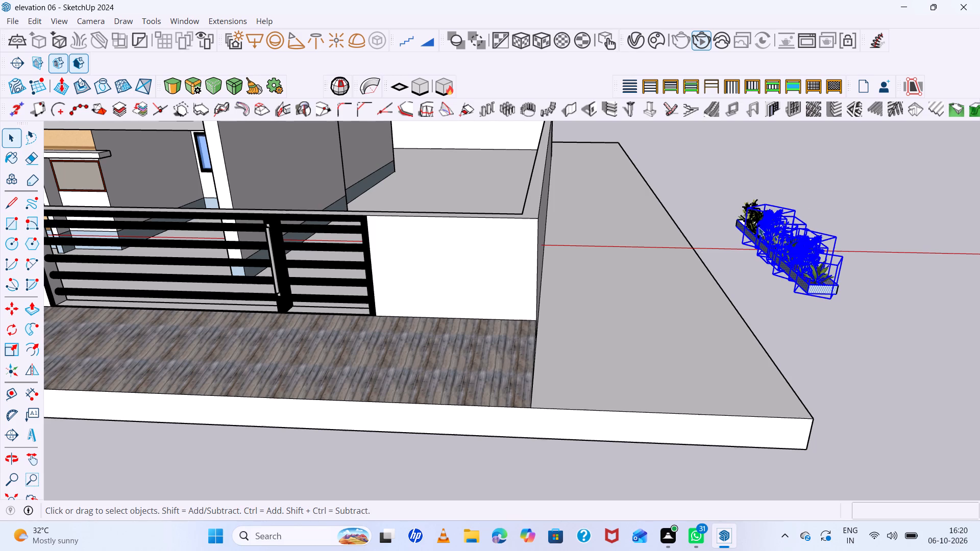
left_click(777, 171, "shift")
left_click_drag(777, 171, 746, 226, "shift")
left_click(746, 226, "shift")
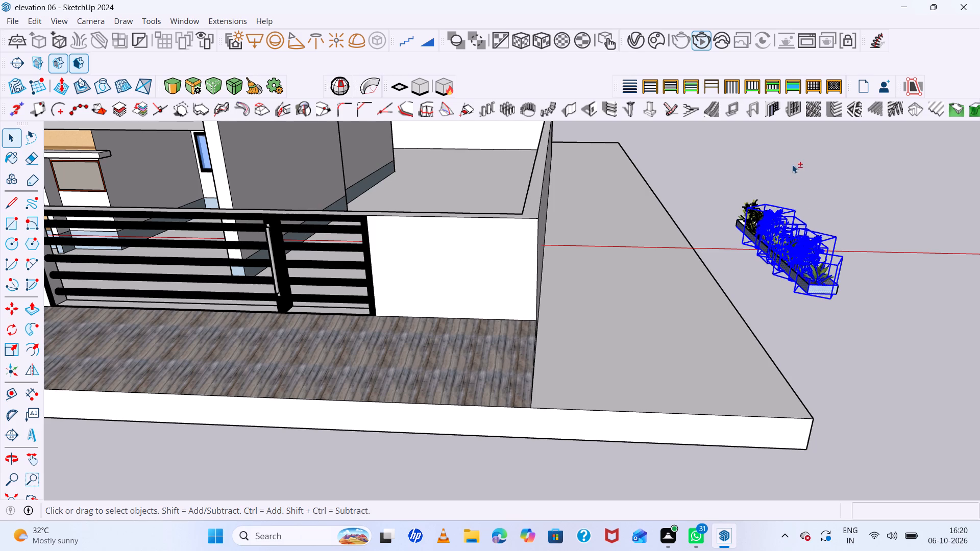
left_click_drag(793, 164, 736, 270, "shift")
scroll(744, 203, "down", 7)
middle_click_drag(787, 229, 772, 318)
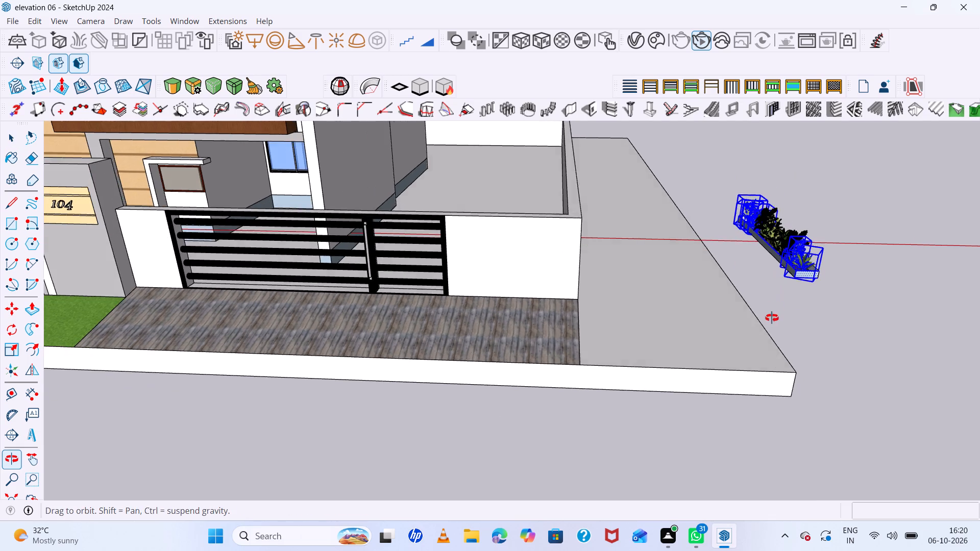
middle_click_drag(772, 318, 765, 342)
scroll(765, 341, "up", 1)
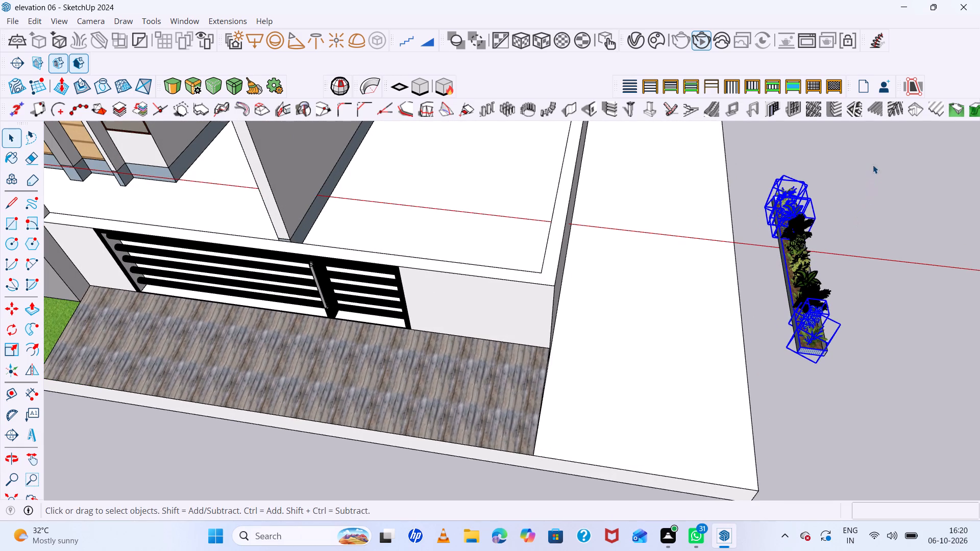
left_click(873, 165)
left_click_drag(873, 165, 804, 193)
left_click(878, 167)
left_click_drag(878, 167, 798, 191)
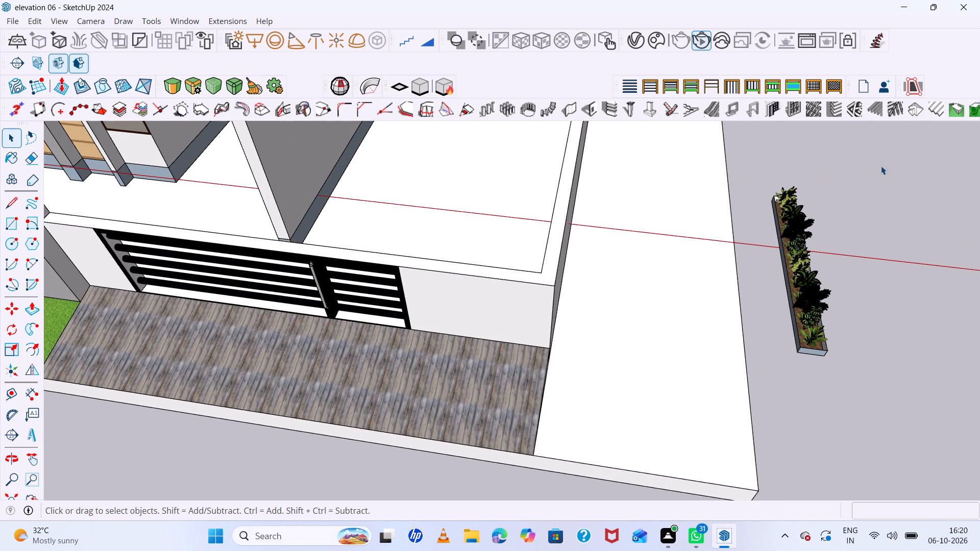
Select the soil bed together with all its plants and make them into one group.
key("space")
scroll(818, 230, "down", 4)
scroll(847, 250, "up", 5)
left_click_drag(860, 156, 800, 184)
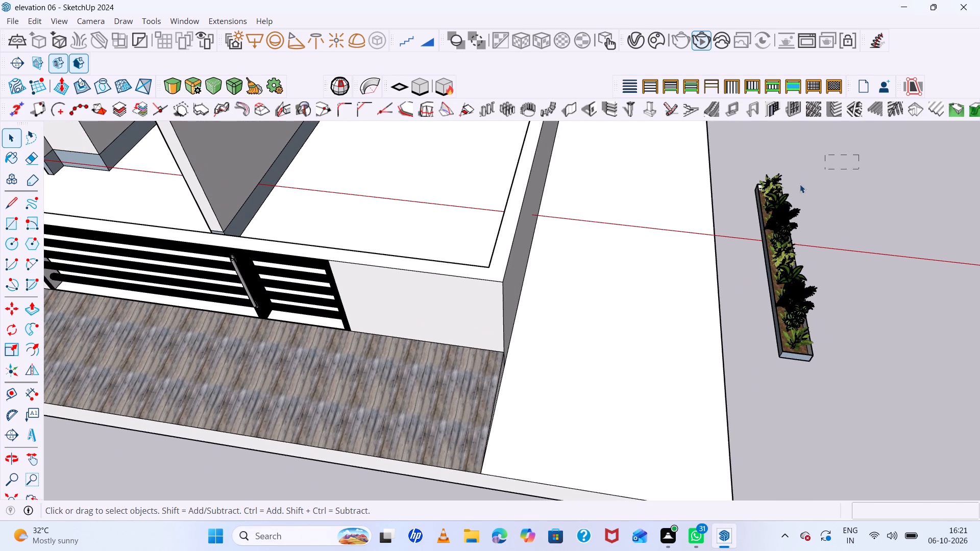
left_click_drag(800, 184, 748, 347)
left_click_drag(748, 347, 749, 372)
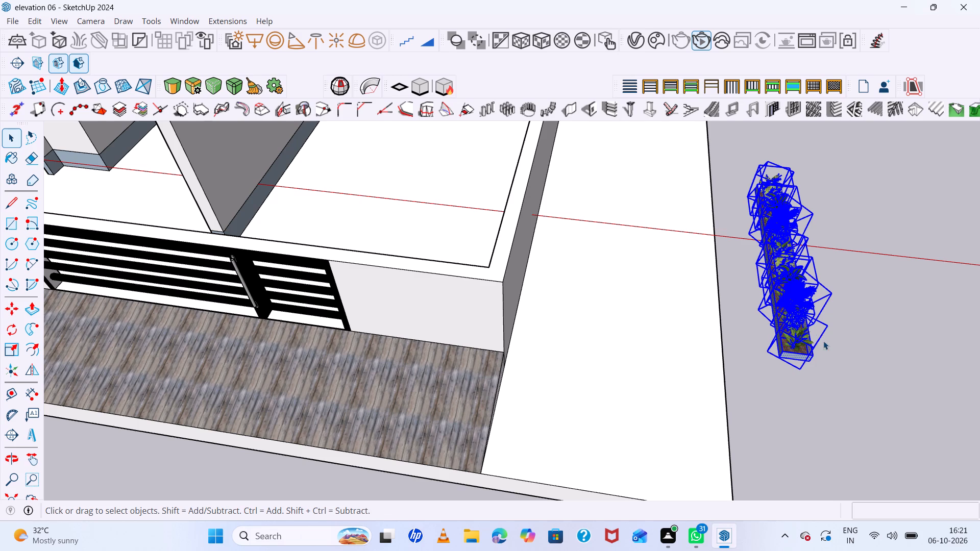
right_click(805, 310)
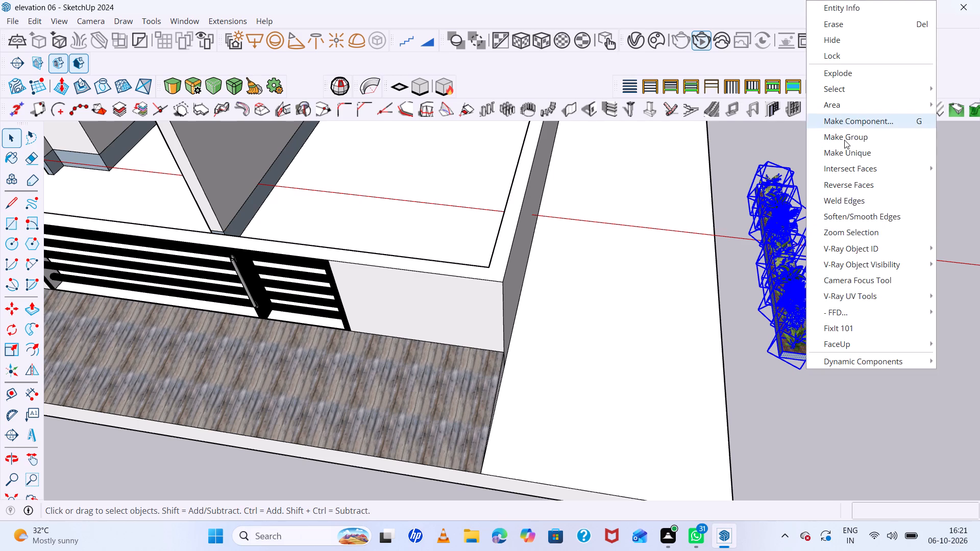
left_click(843, 140)
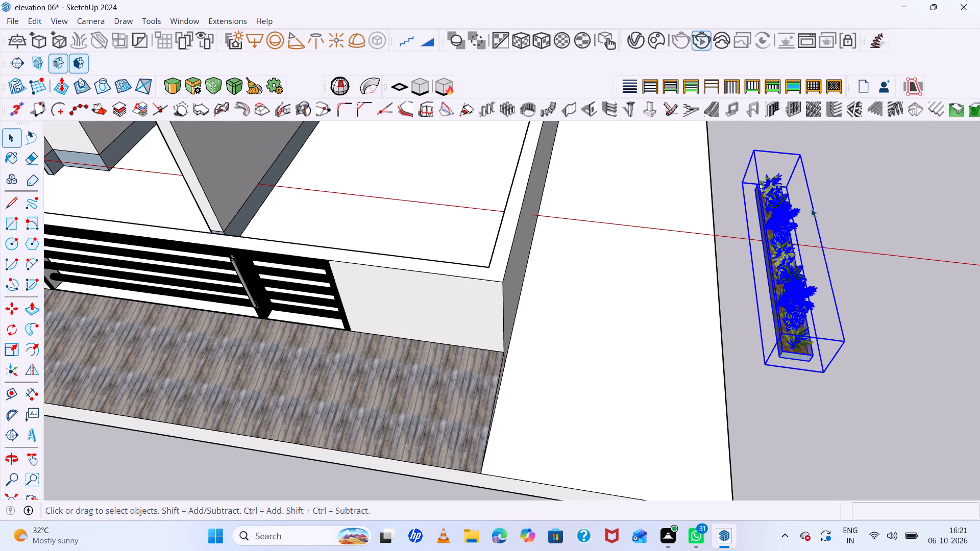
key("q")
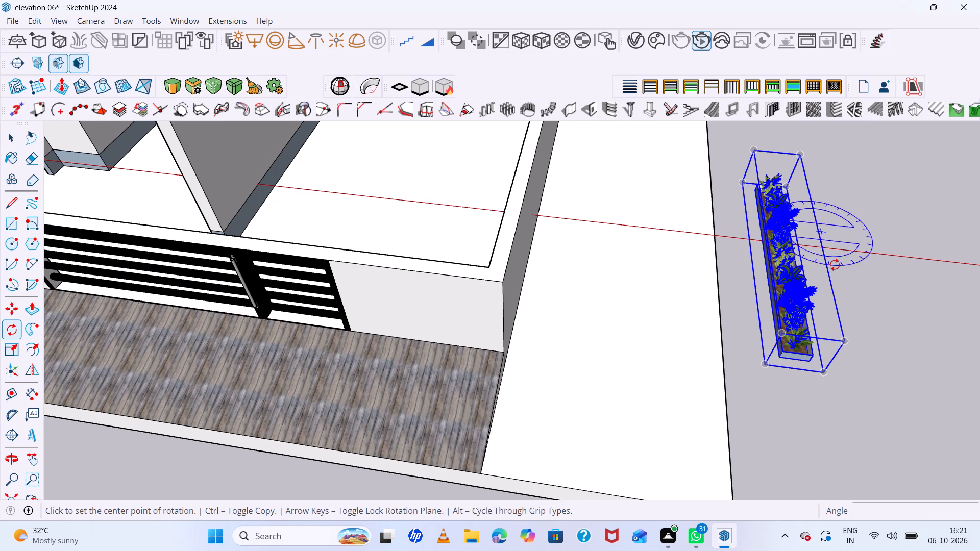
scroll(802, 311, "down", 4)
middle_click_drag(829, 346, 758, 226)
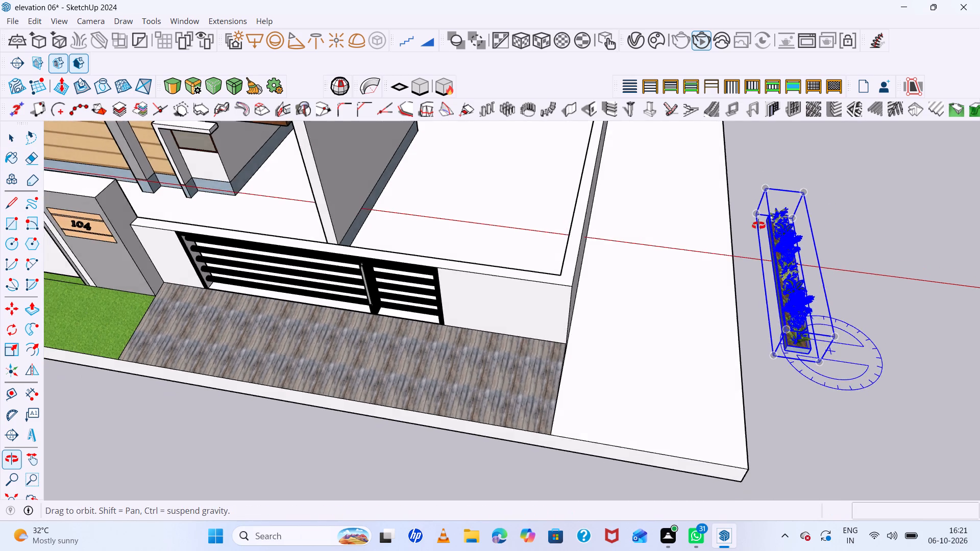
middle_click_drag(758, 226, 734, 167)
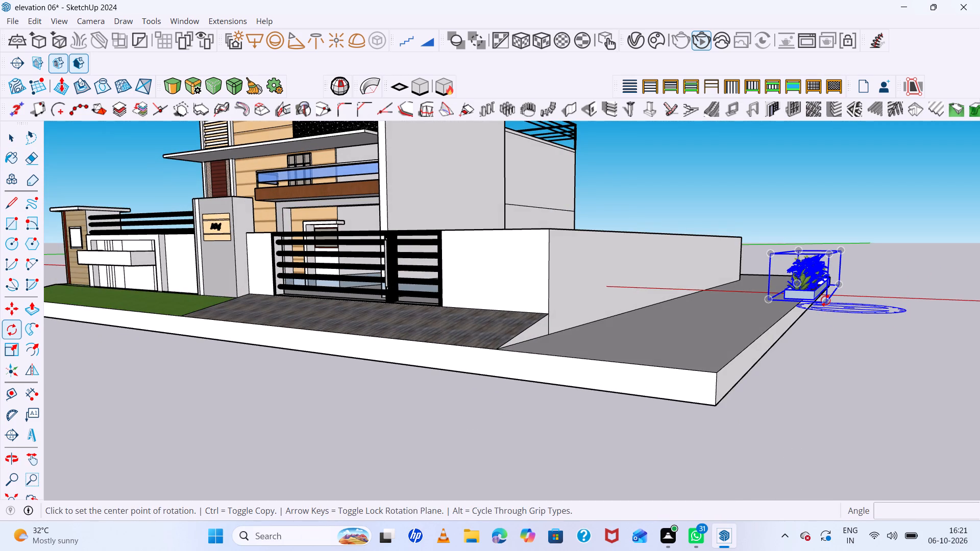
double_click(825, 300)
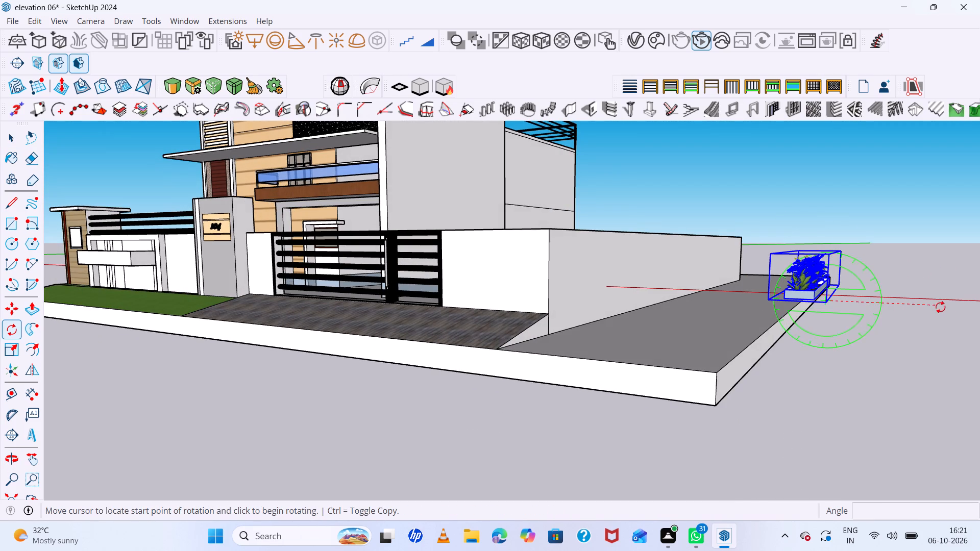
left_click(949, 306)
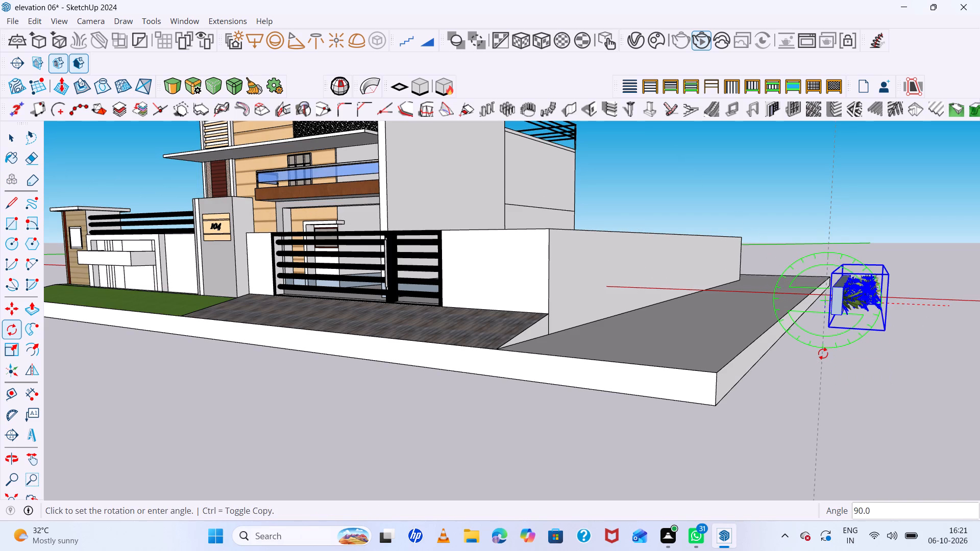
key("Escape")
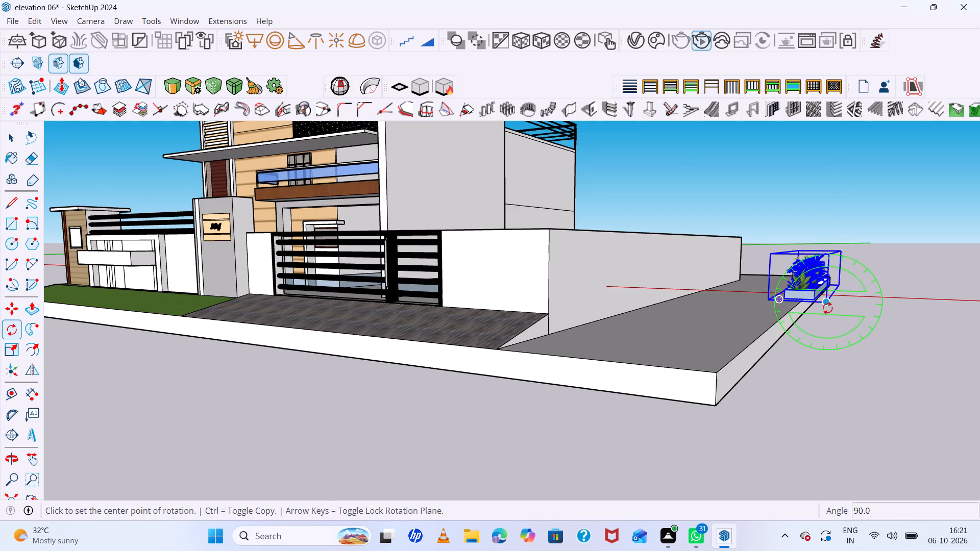
Rotate the planter group 90 degrees about the vertical axis through its bottom corner, making it parallel to the house front.
key("Up")
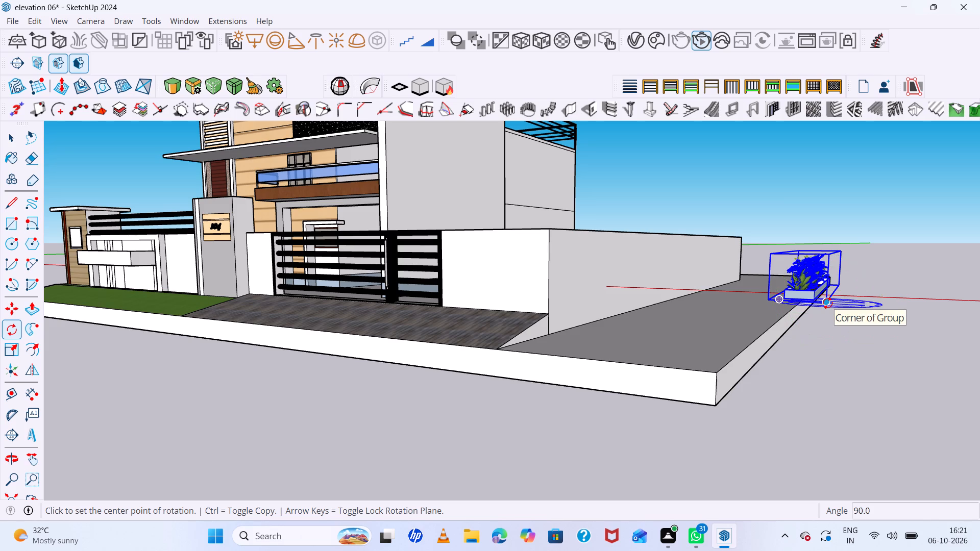
double_click(827, 303)
left_click(921, 306)
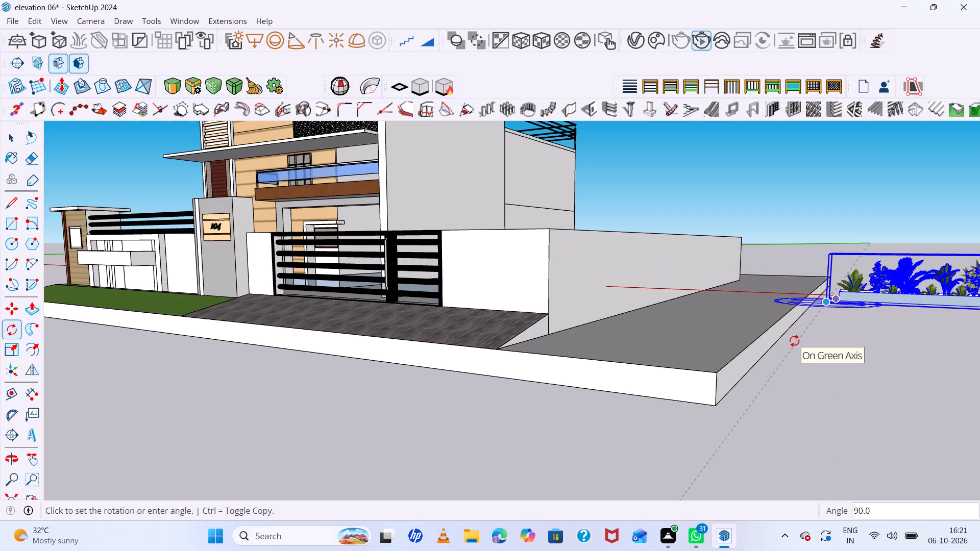
left_click(794, 341)
scroll(759, 231, "down", 3)
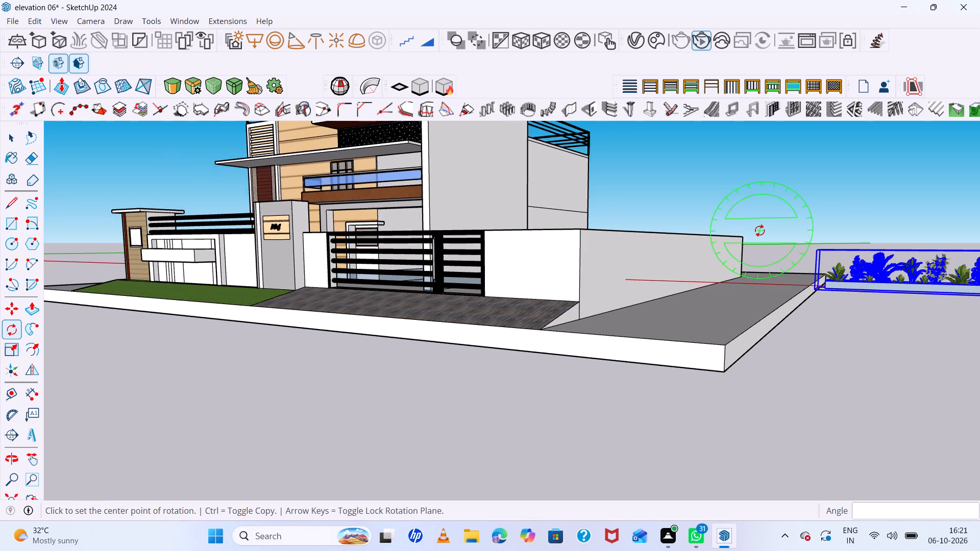
middle_click_drag(869, 267, 883, 328)
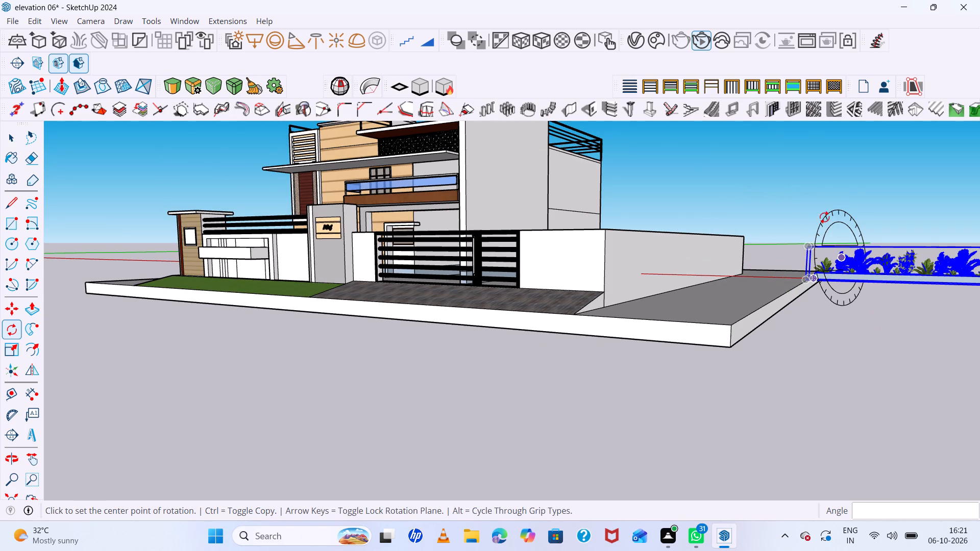
key("space")
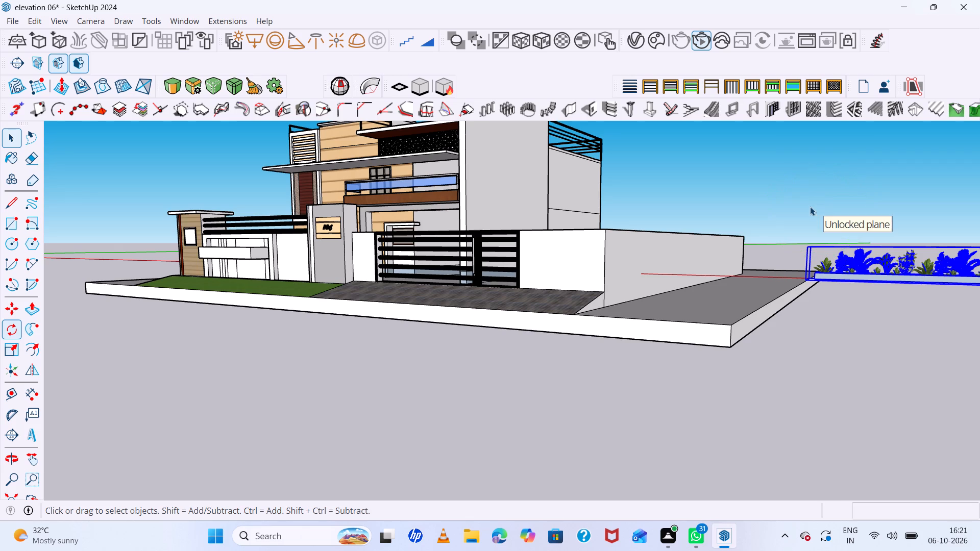
Move the planter group by its bottom corner onto the projecting box on the front boundary wall, at the end near the wood-clad pillar.
scroll(798, 203, "down", 3)
middle_click_drag(879, 229, 909, 309)
scroll(716, 191, "down", 6)
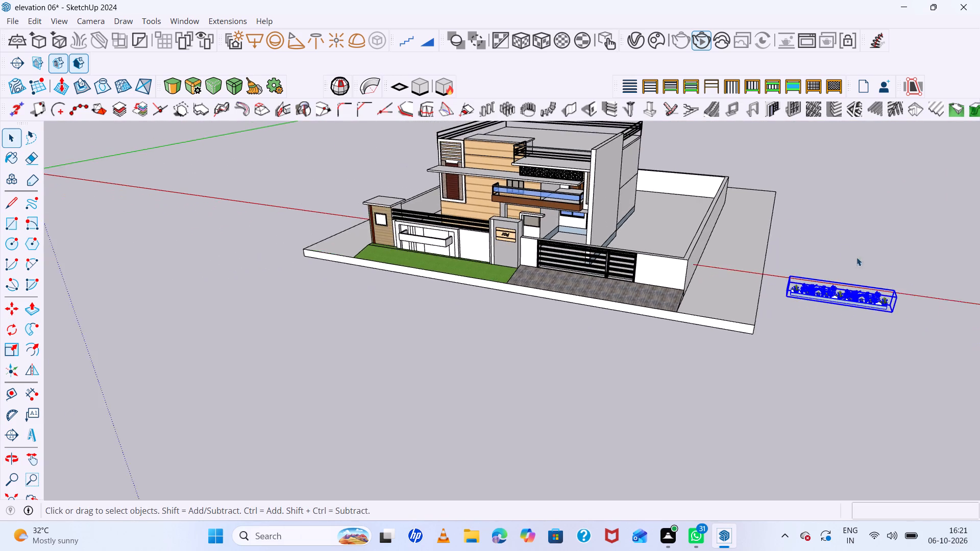
scroll(889, 285, "up", 10)
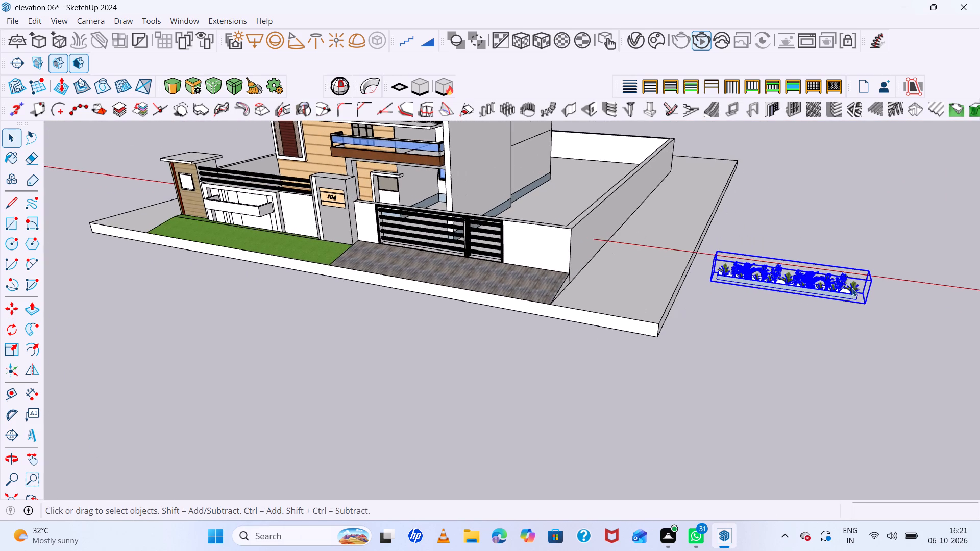
key("m")
left_click(717, 280)
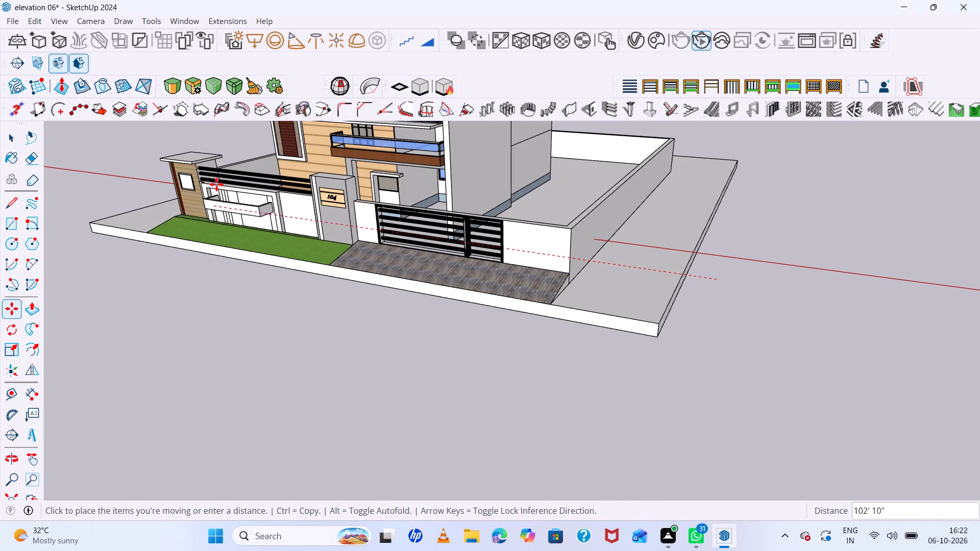
scroll(216, 185, "up", 18)
scroll(212, 200, "up", 11)
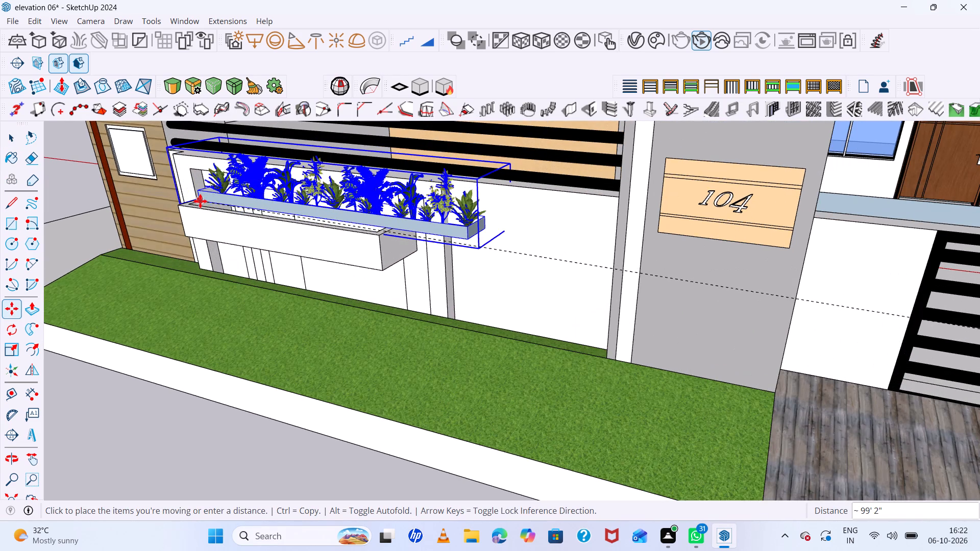
left_click(201, 206)
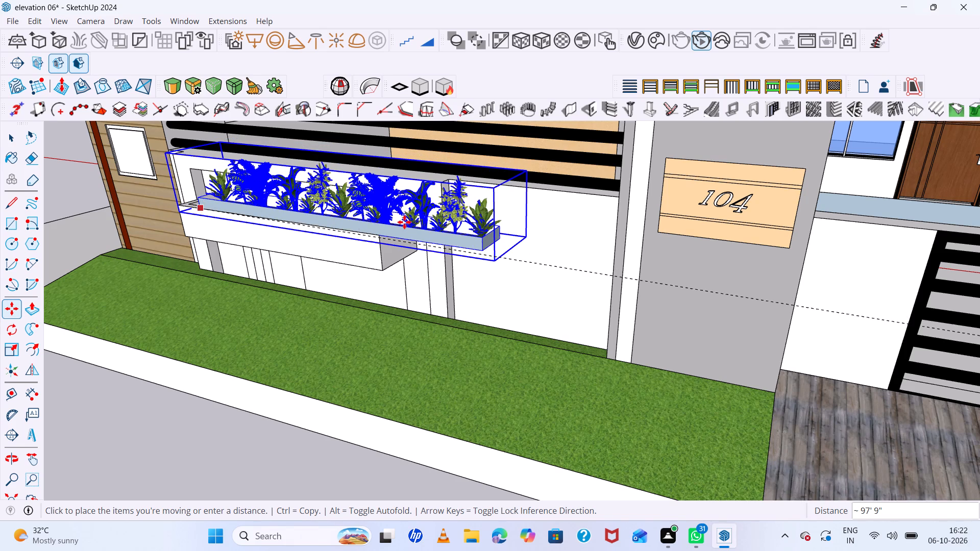
Scale the planter group's length by about 0.66 from its far end so it fits the wall's projecting box.
key("s")
left_click(508, 210)
left_click_drag(508, 210, 507, 210)
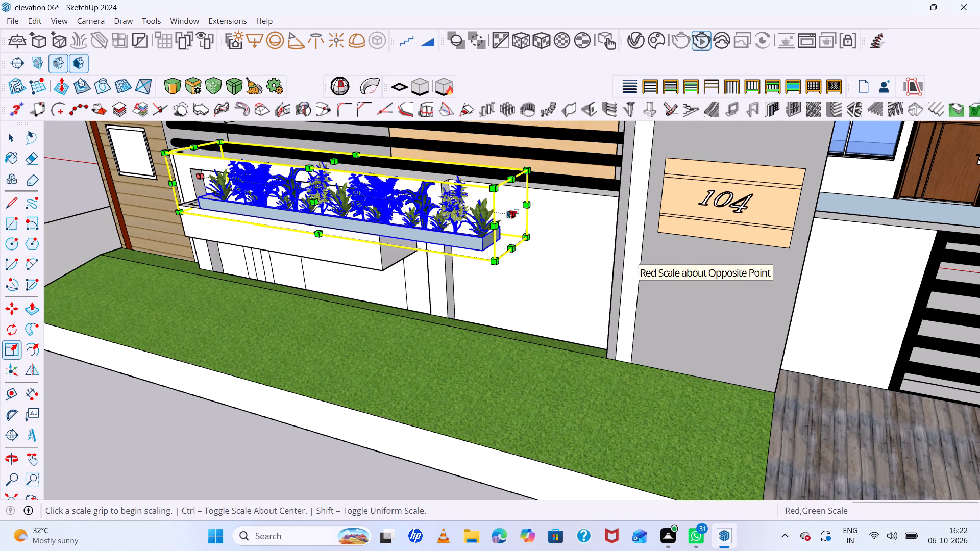
left_click_drag(507, 210, 410, 203)
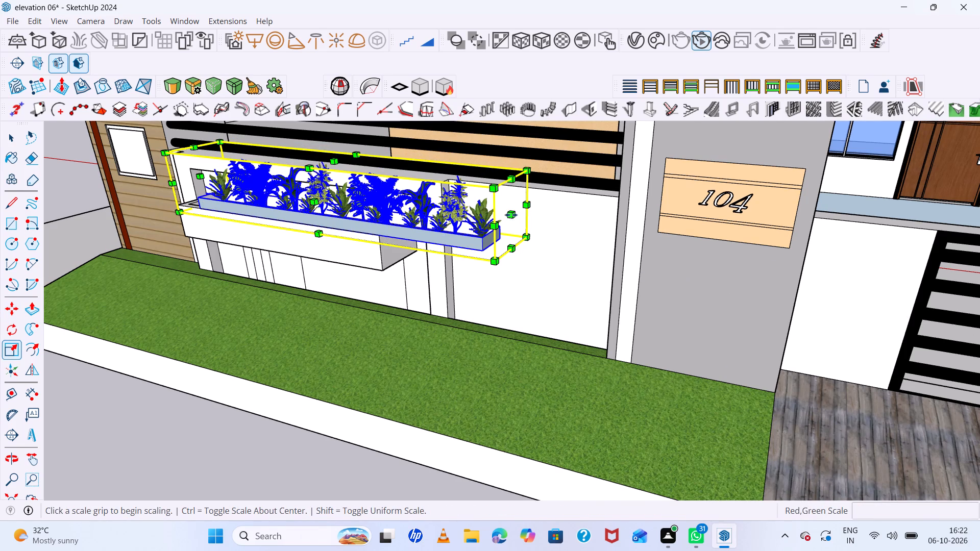
left_click_drag(511, 214, 377, 198)
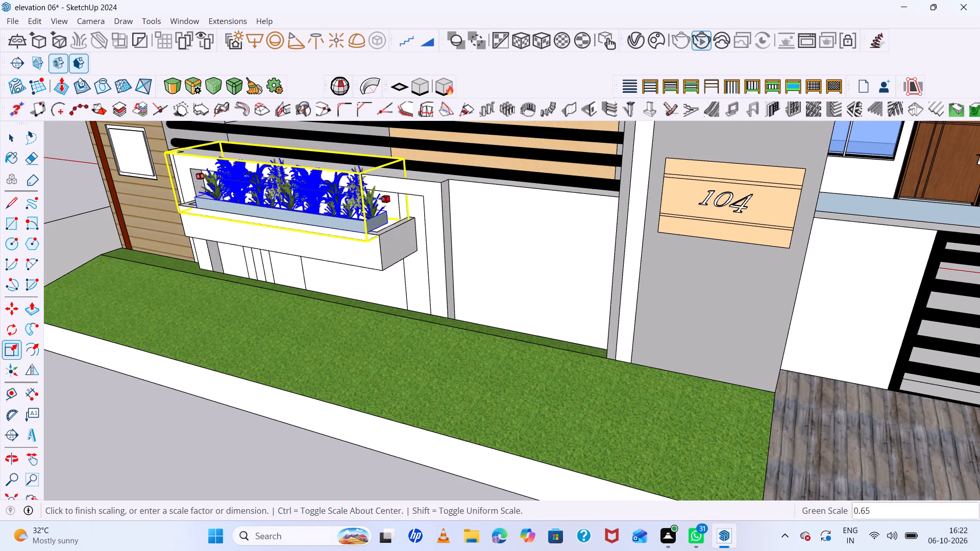
left_click_drag(377, 198, 394, 199)
triple_click(394, 199)
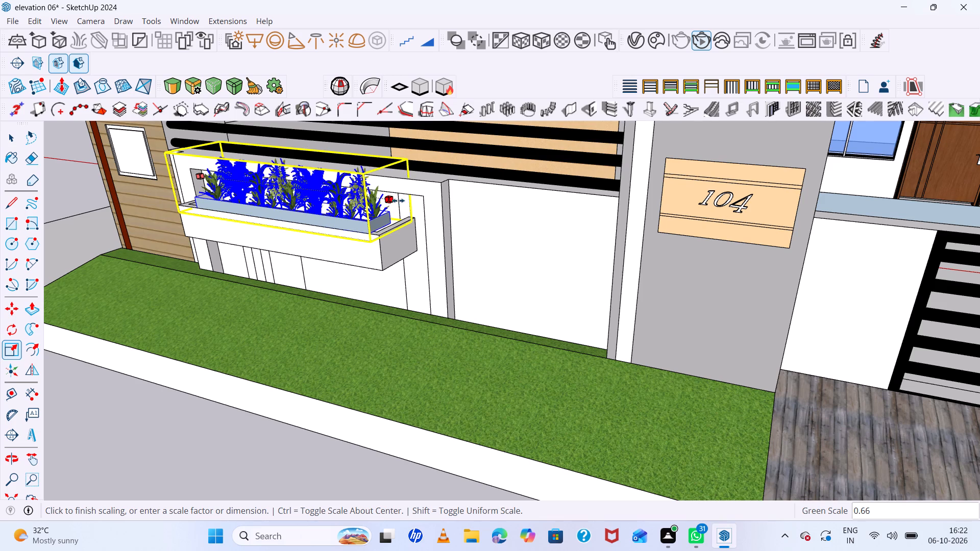
Scale the planter group down in height from its top.
scroll(396, 234, "up", 5)
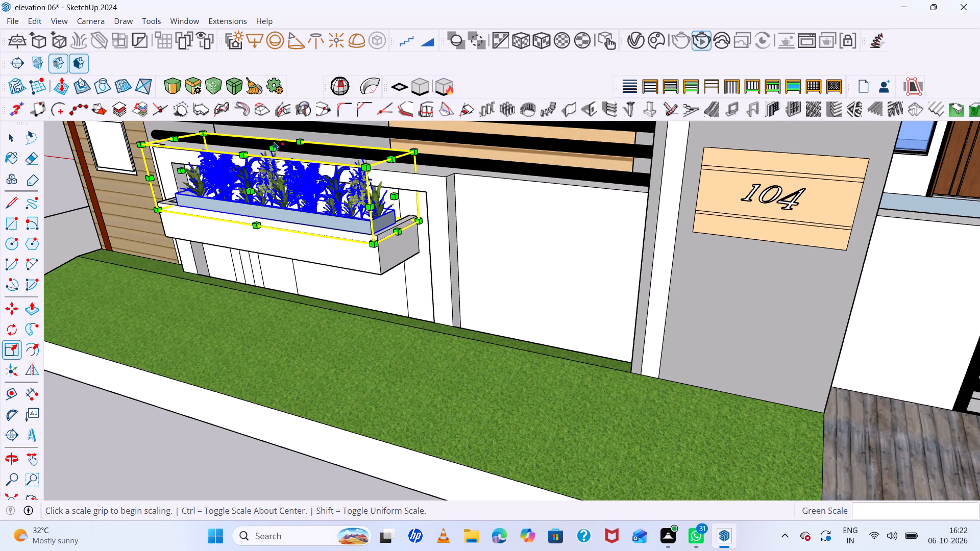
left_click_drag(274, 145, 274, 164)
left_click(274, 164)
scroll(412, 239, "down", 3)
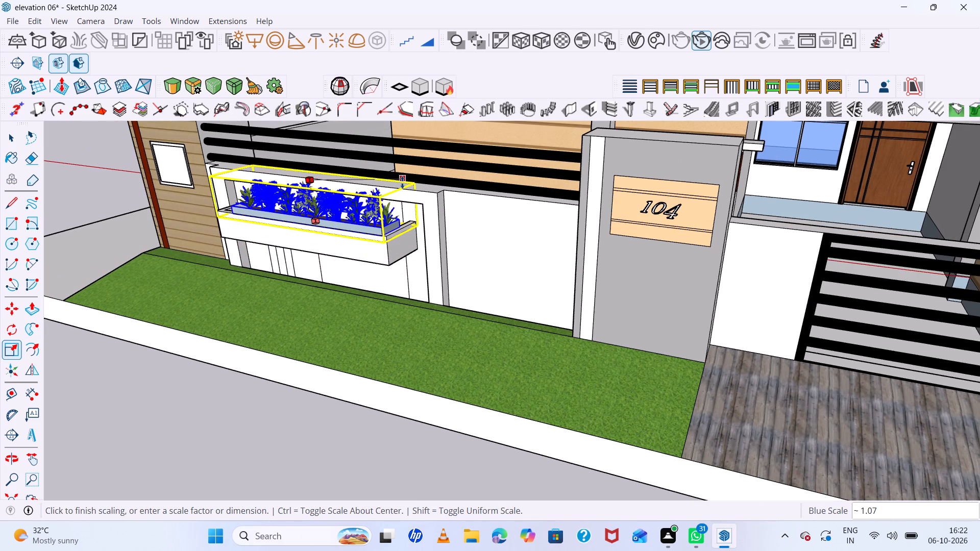
left_click(402, 182)
Stretch the planter group's length by about 1.07 towards the wood-clad pillar end of the projecting box.
middle_click_drag(429, 256, 481, 262)
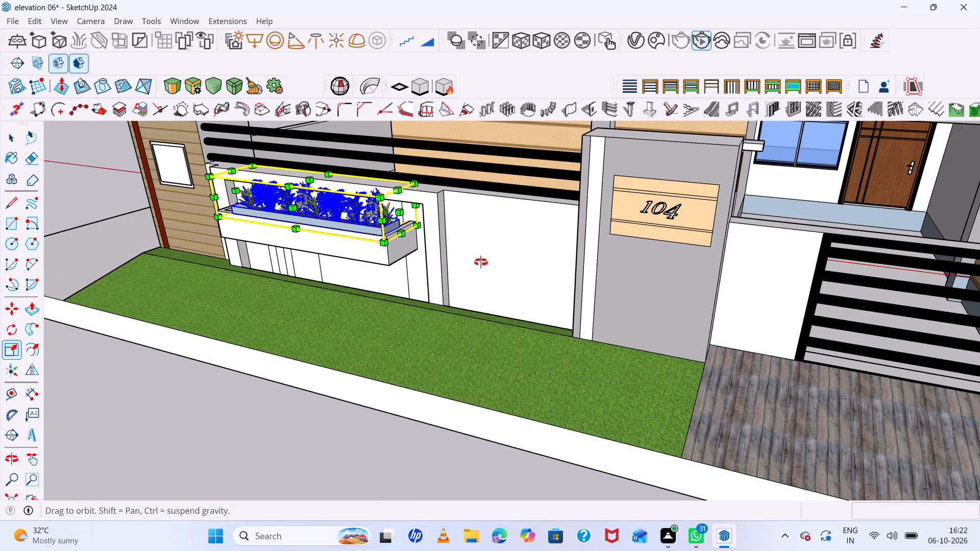
middle_click_drag(481, 262, 552, 257)
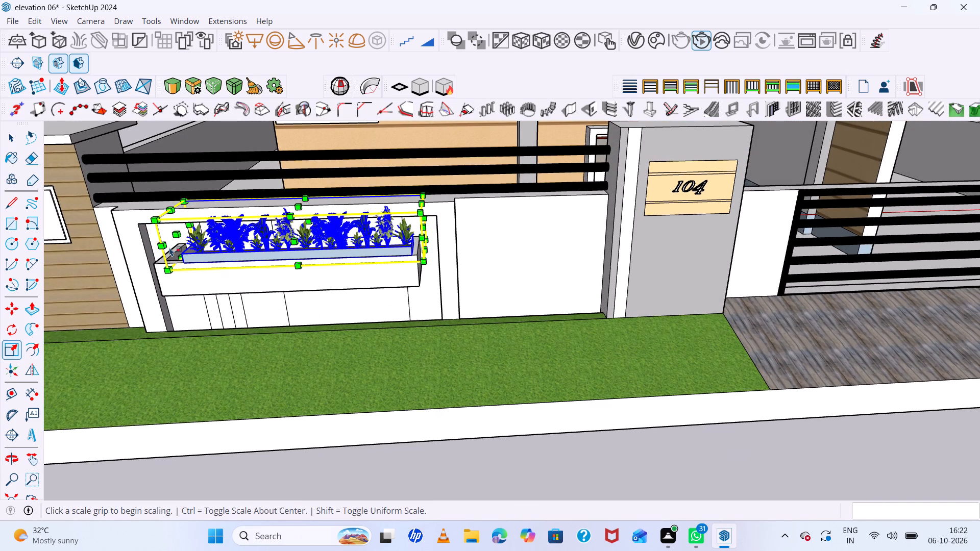
left_click_drag(177, 233, 159, 233)
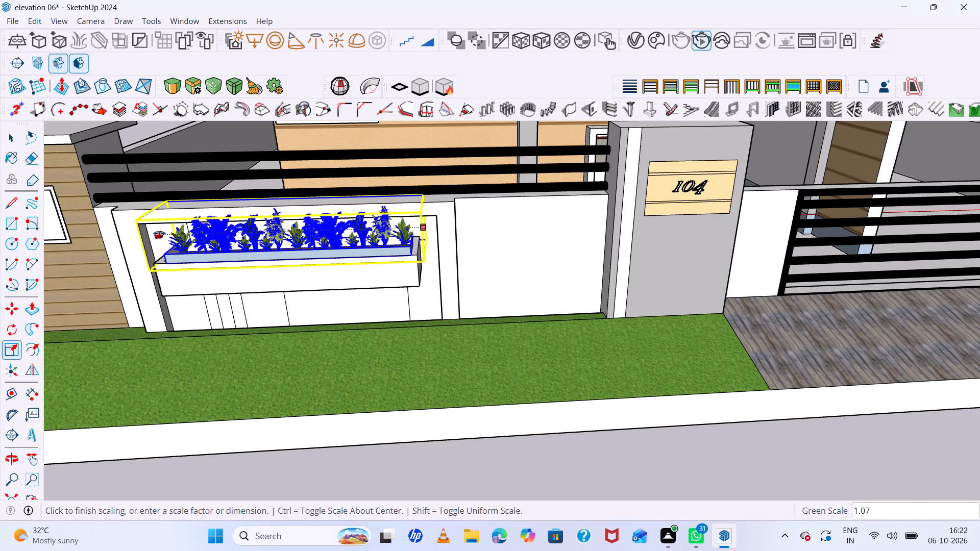
left_click_drag(159, 233, 156, 235)
double_click(156, 235)
key("space")
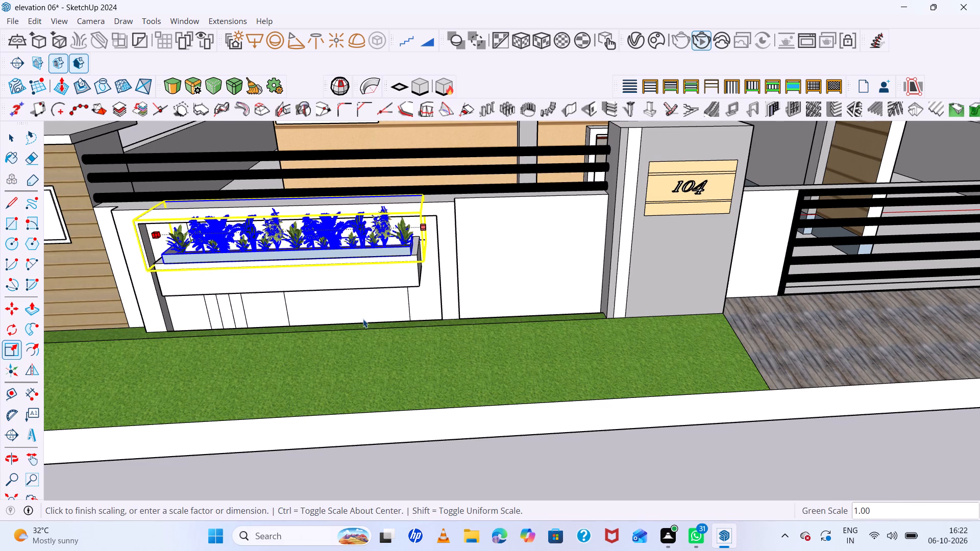
Move the planter group about 5" by its front bottom corner onto the inner rim corner at the box's far end.
key("m")
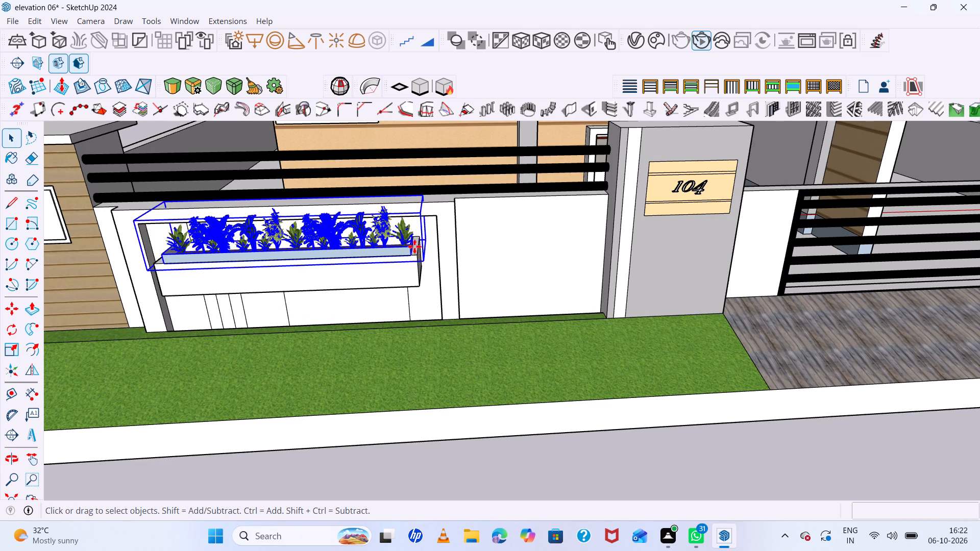
scroll(404, 247, "up", 18)
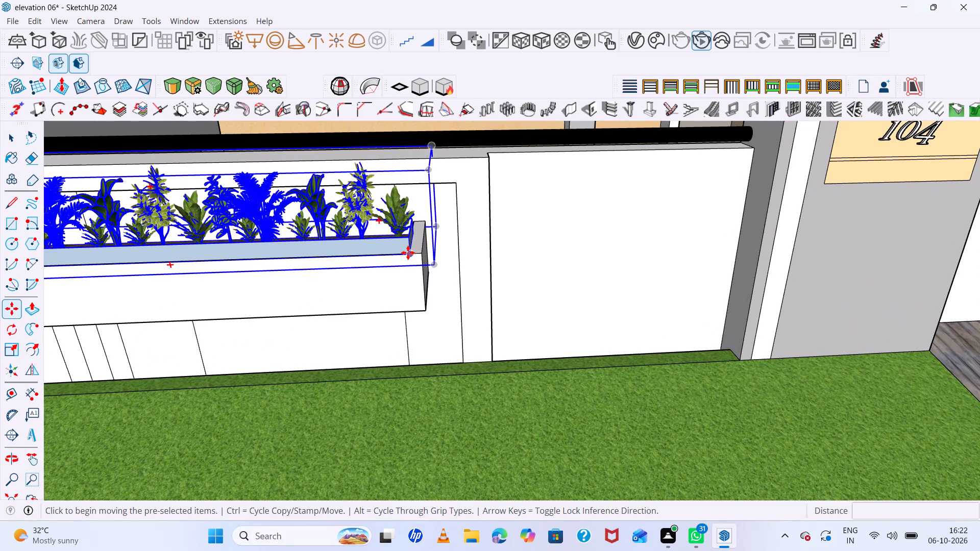
left_click(408, 252)
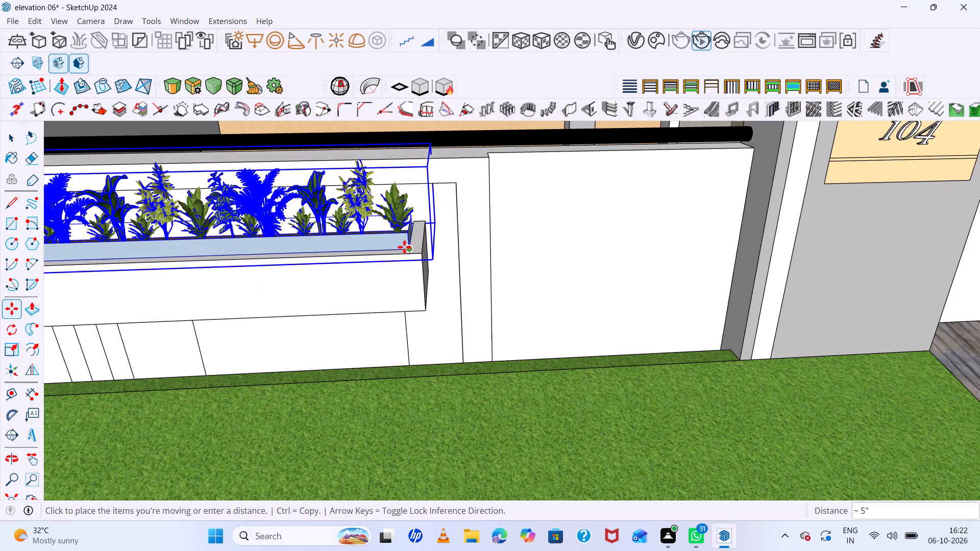
left_click(405, 251)
scroll(427, 252, "down", 6)
Move the planter group about 1' 1" by its rear bottom corner to the box's inner back corner against the wall.
middle_click_drag(431, 280, 390, 347)
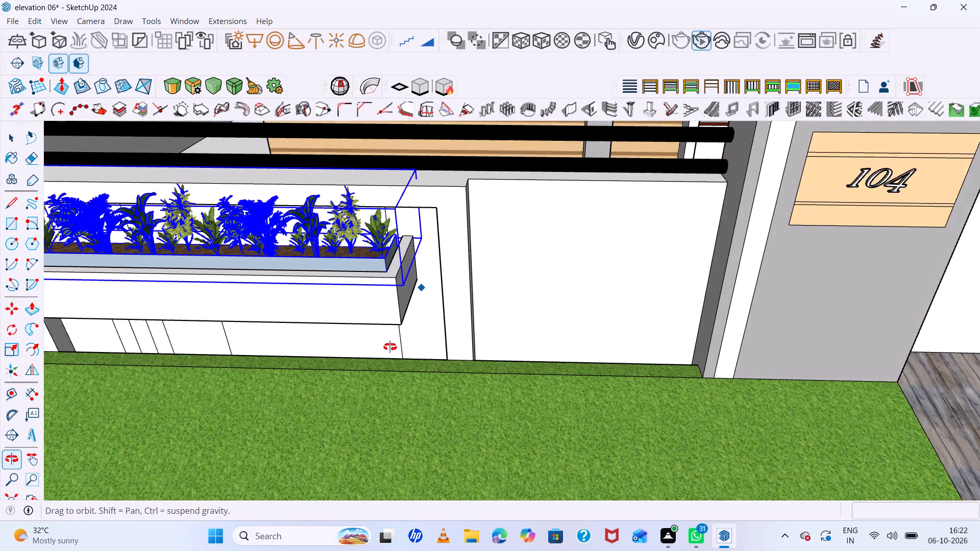
middle_click_drag(390, 347, 390, 353)
scroll(394, 279, "up", 16)
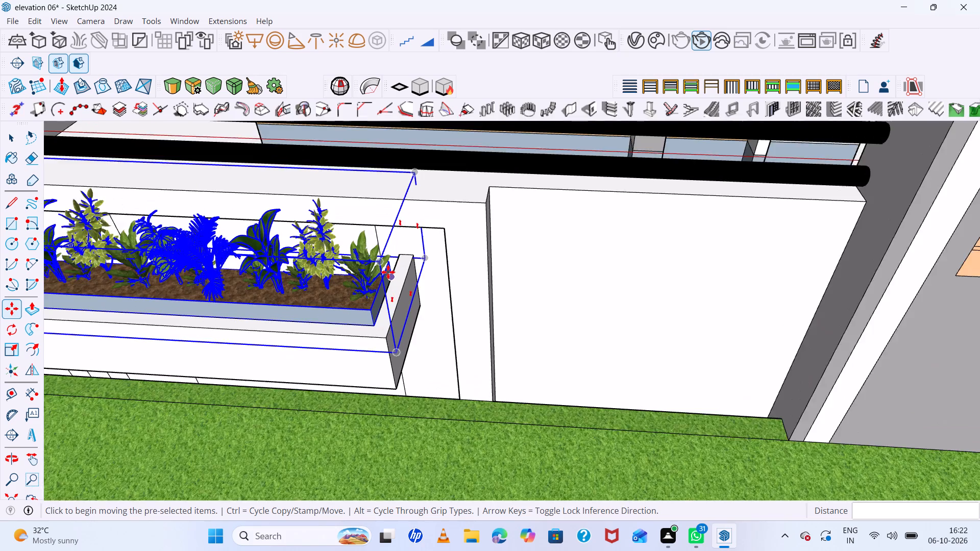
scroll(388, 272, "up", 9)
middle_click_drag(401, 272, 367, 308)
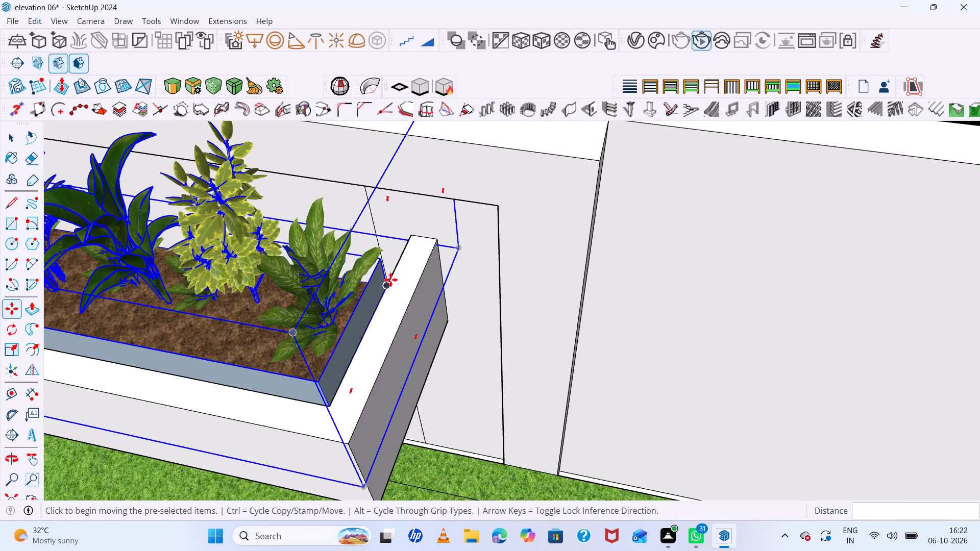
left_click(388, 283)
left_click(406, 239)
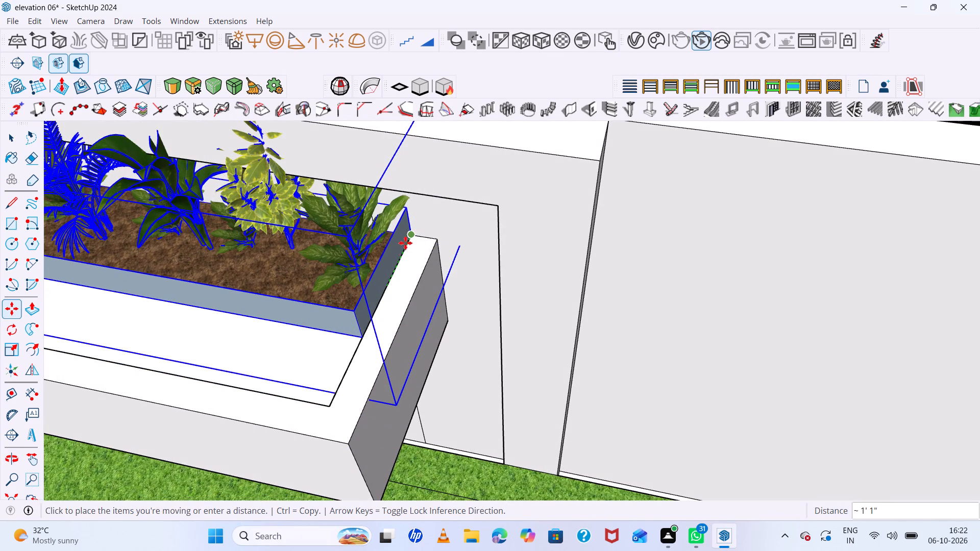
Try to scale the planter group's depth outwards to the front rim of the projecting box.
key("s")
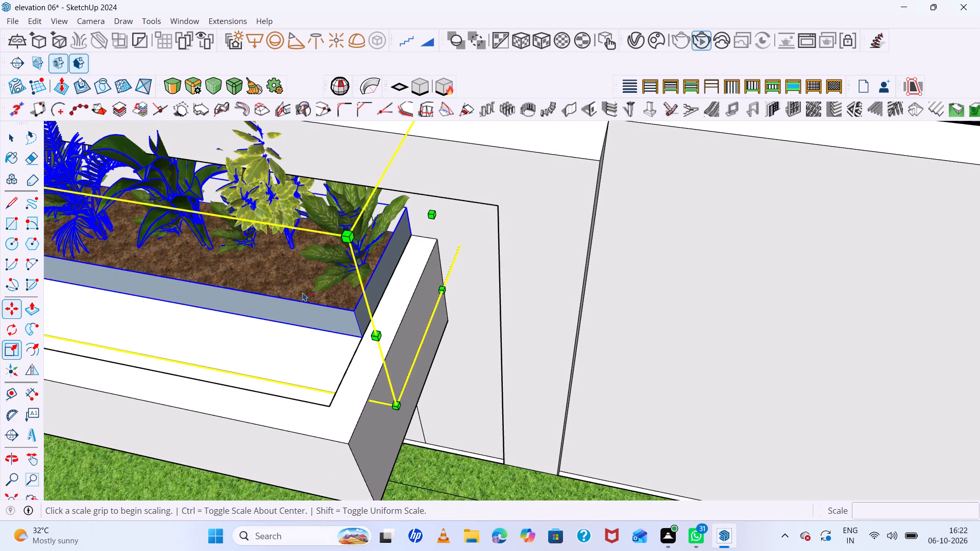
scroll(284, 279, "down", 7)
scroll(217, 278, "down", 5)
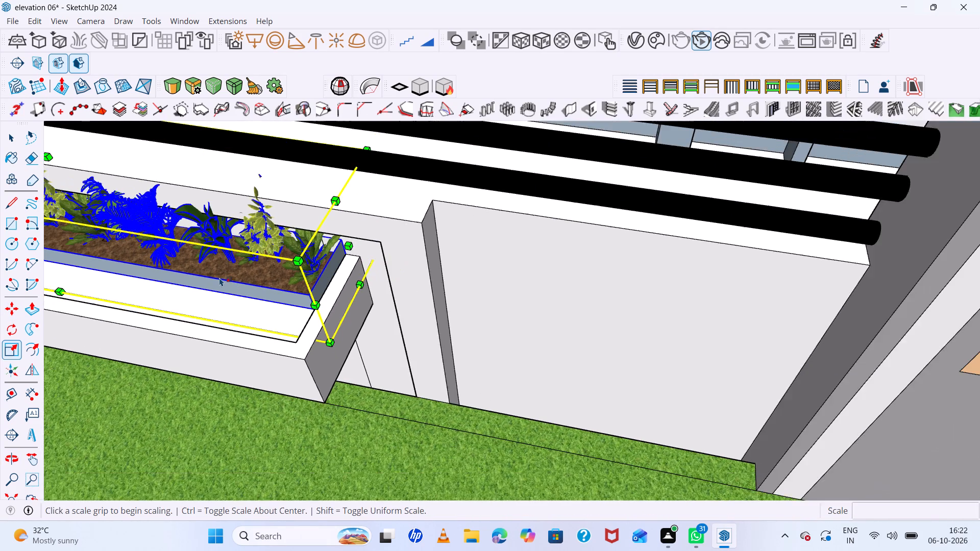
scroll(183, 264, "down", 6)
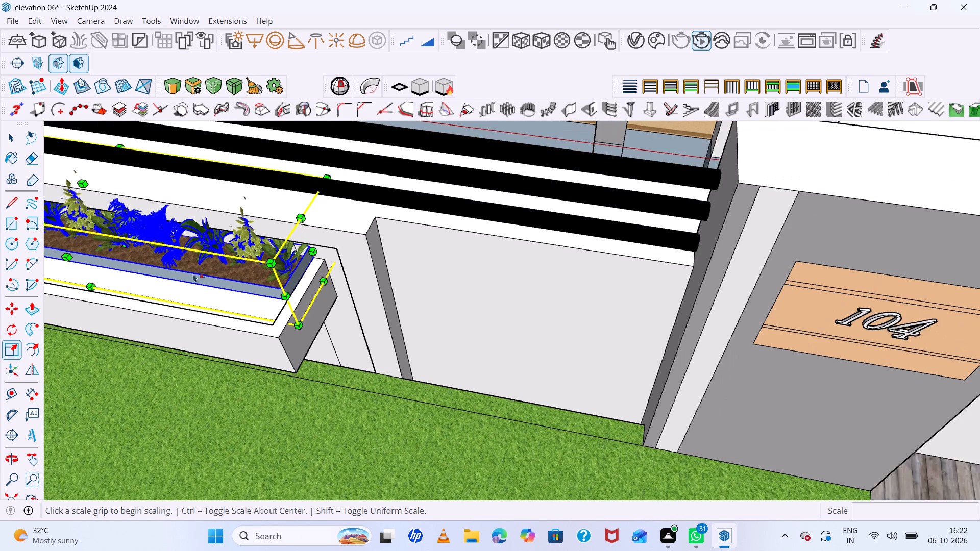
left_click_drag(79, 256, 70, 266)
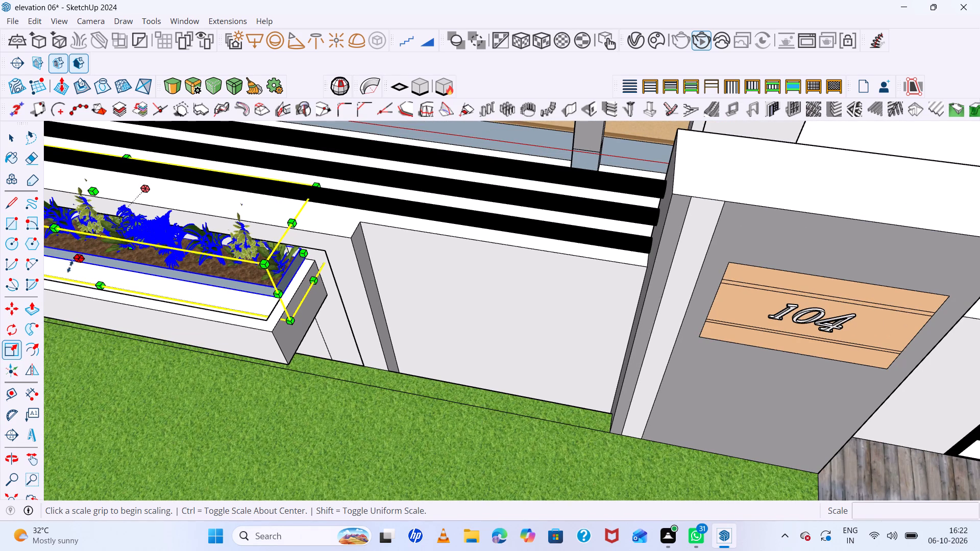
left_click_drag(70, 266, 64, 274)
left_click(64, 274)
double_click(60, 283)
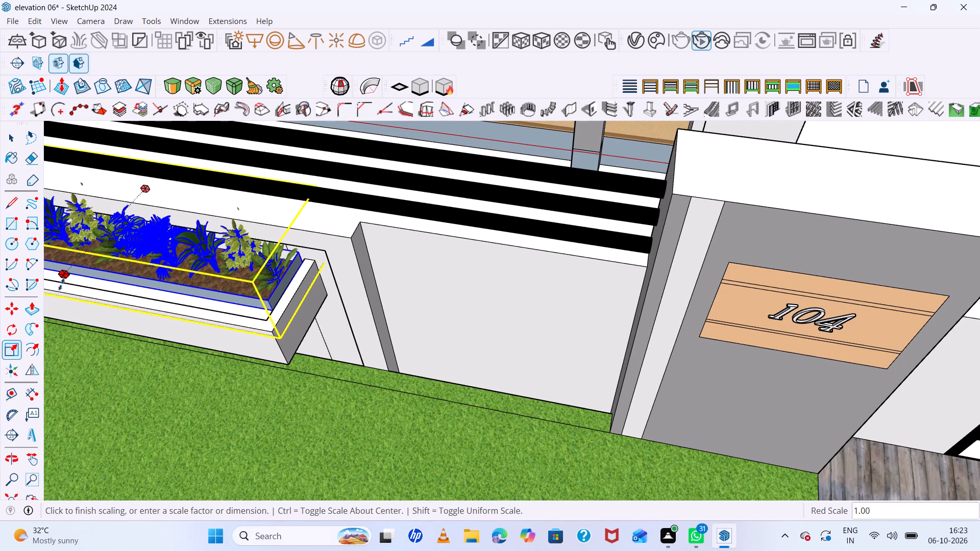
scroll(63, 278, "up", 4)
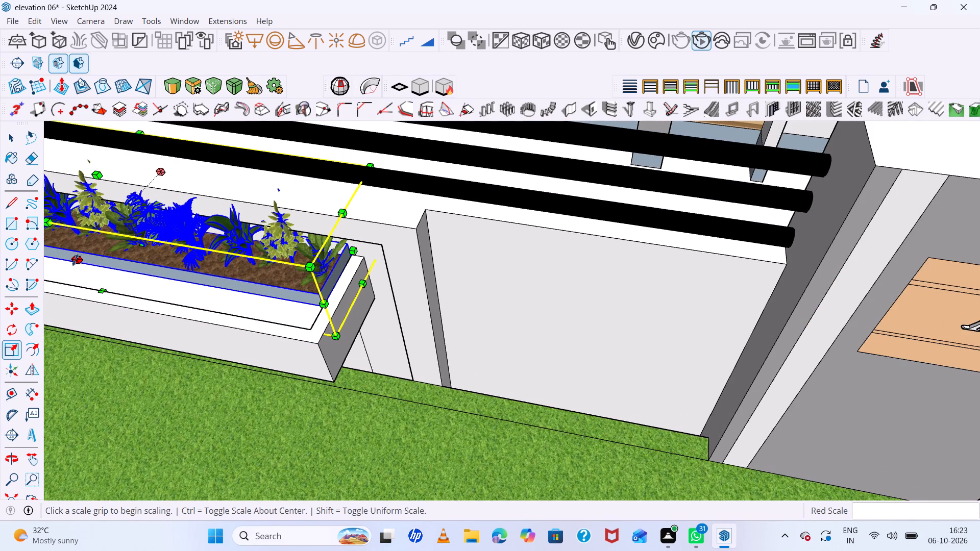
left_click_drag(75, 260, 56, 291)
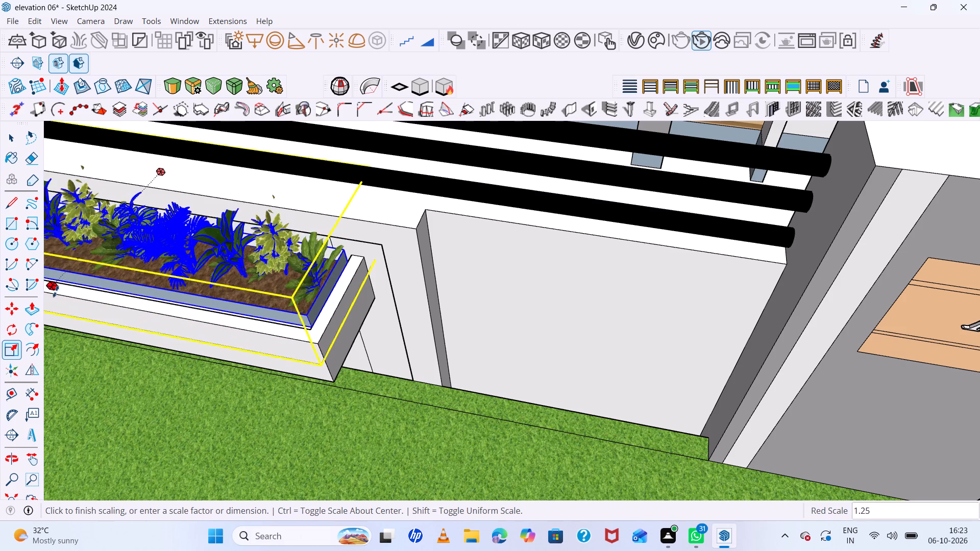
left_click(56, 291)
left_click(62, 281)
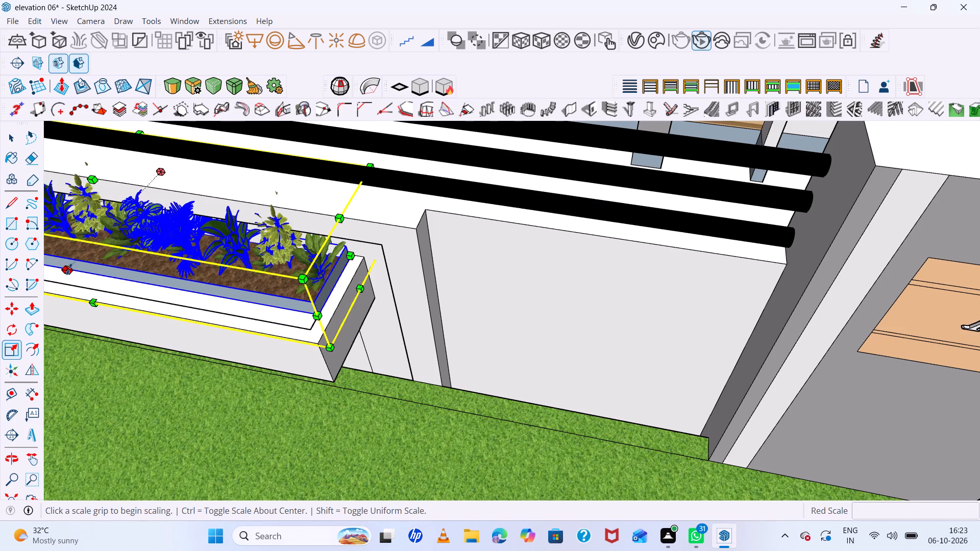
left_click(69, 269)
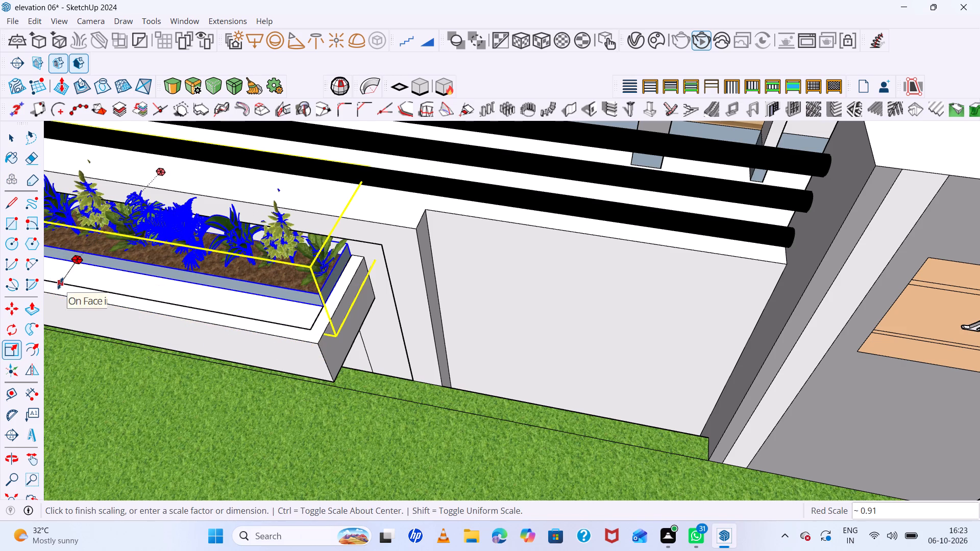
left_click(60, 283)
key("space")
Examine how the planter group sits in the wall box and within the whole front elevation.
scroll(344, 273, "down", 3)
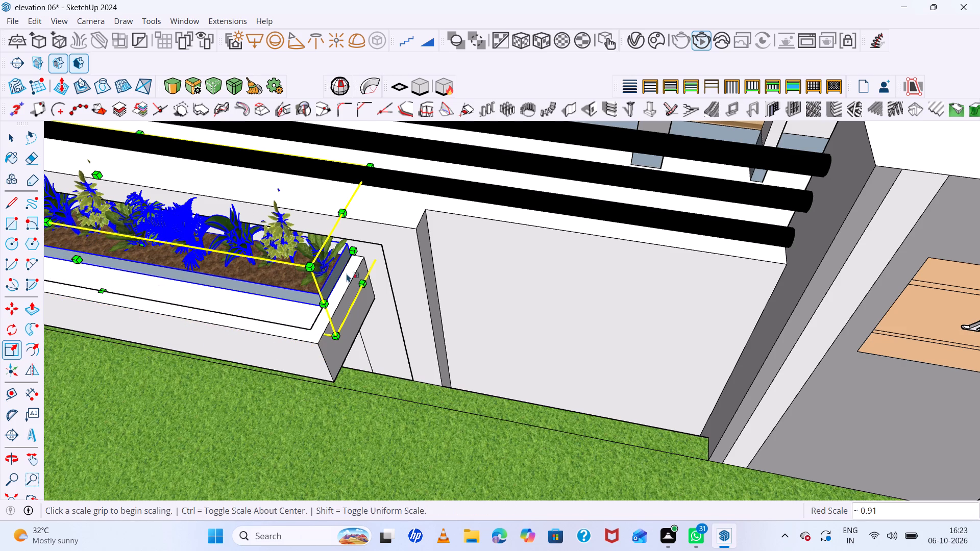
scroll(347, 273, "down", 7)
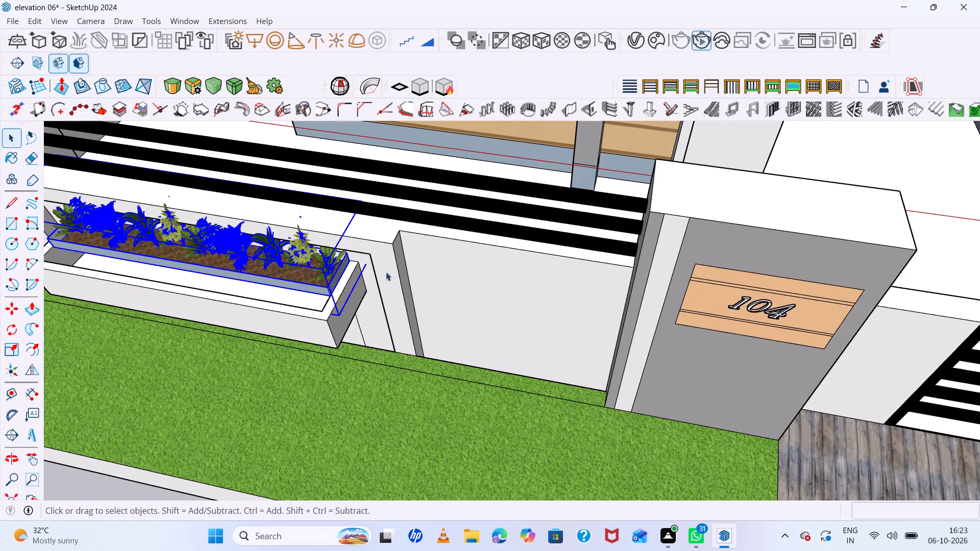
key("Escape")
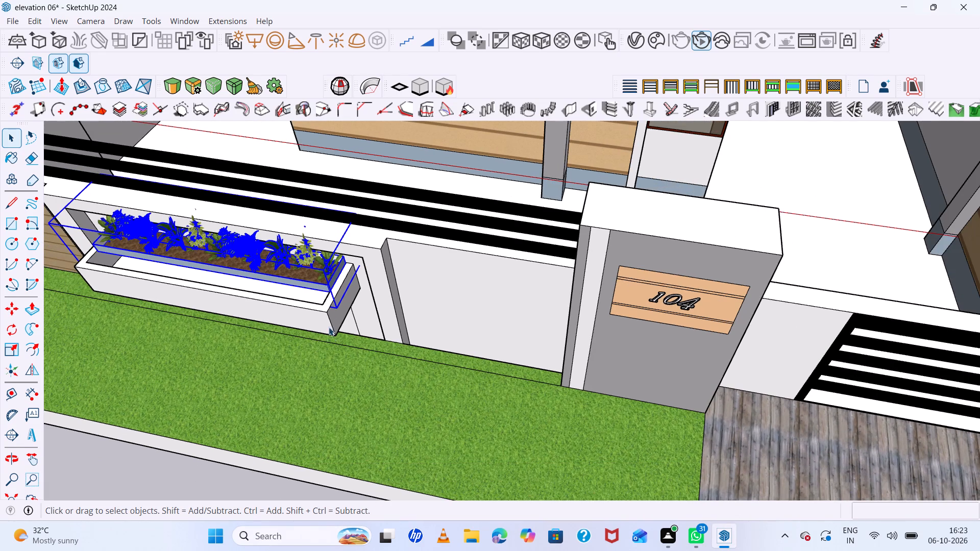
key("space")
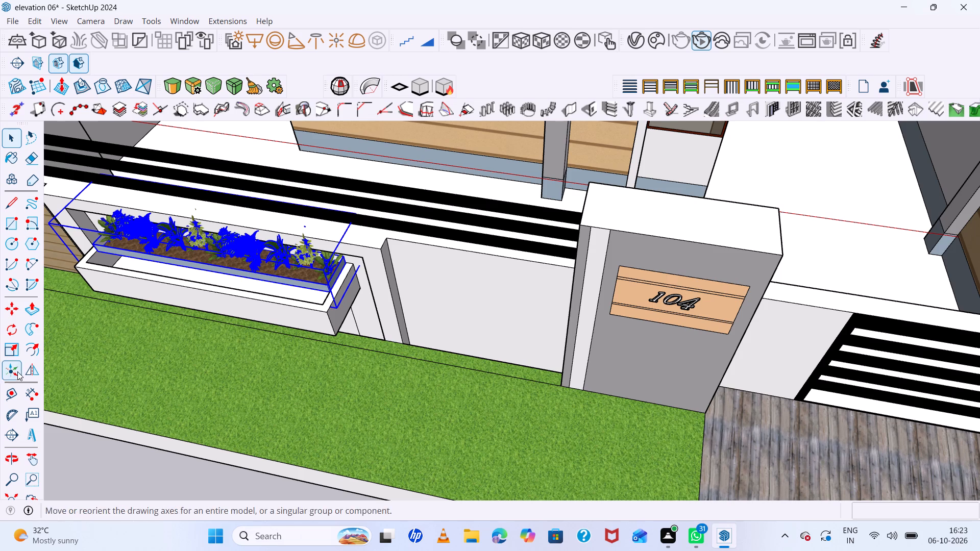
scroll(289, 294, "down", 4)
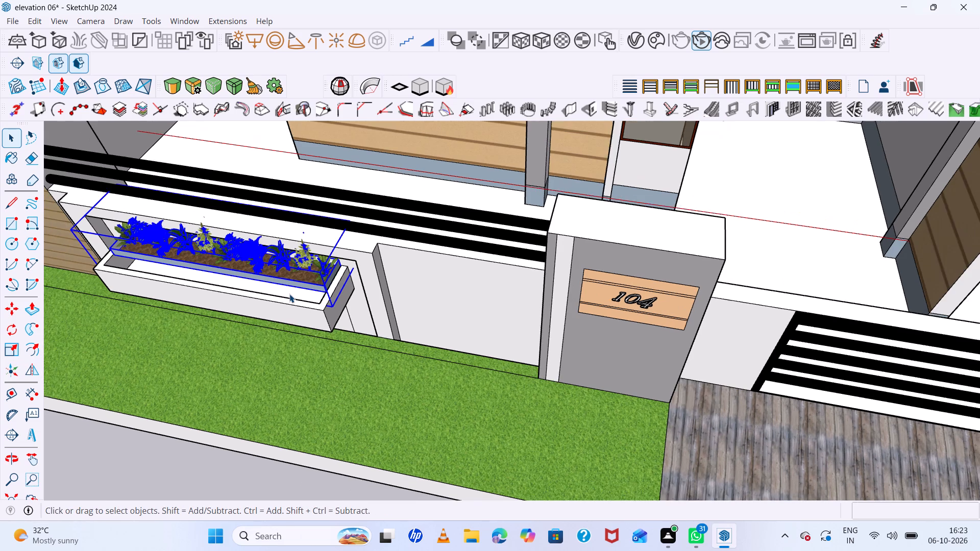
scroll(289, 294, "down", 4)
scroll(346, 314, "down", 7)
middle_click_drag(405, 381, 468, 229)
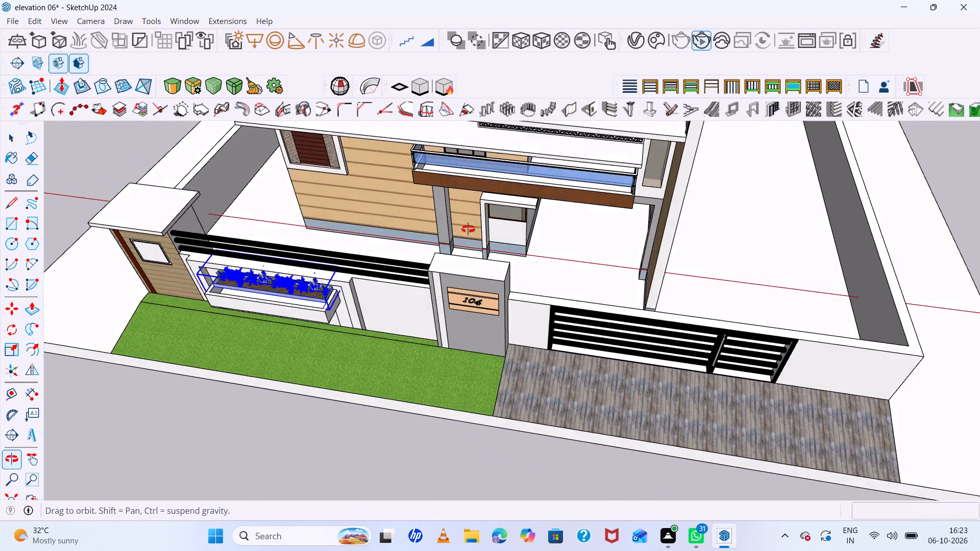
middle_click_drag(468, 229, 485, 165)
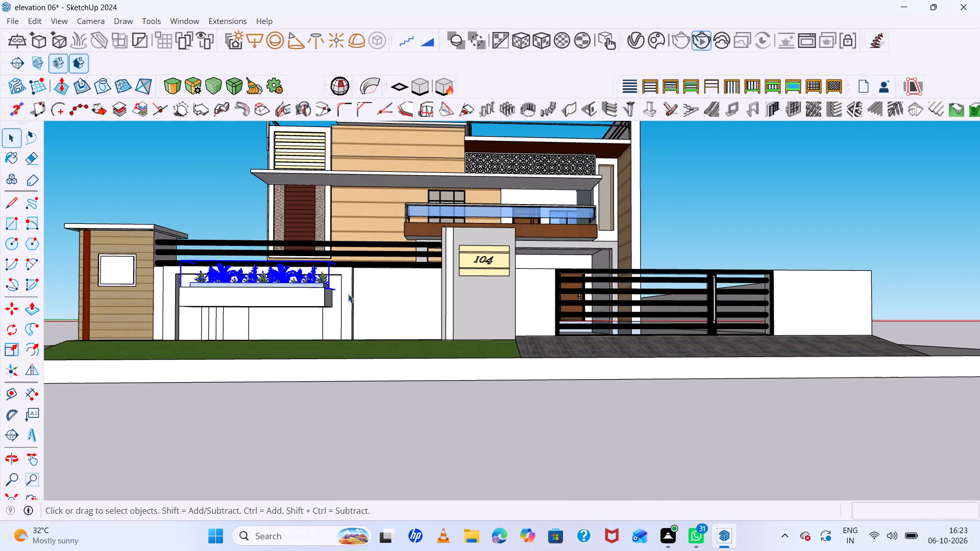
middle_click_drag(350, 294, 363, 415)
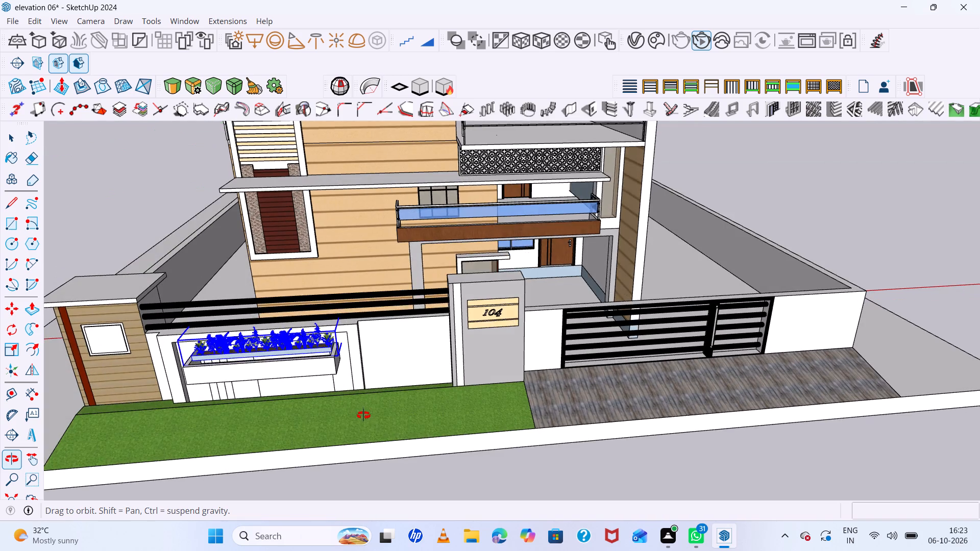
Move the planter group forward by its front bottom corner, finishing with about 6", onto the inner corner of the projecting box's end rim.
middle_click_drag(363, 415, 363, 416)
scroll(212, 378, "up", 11)
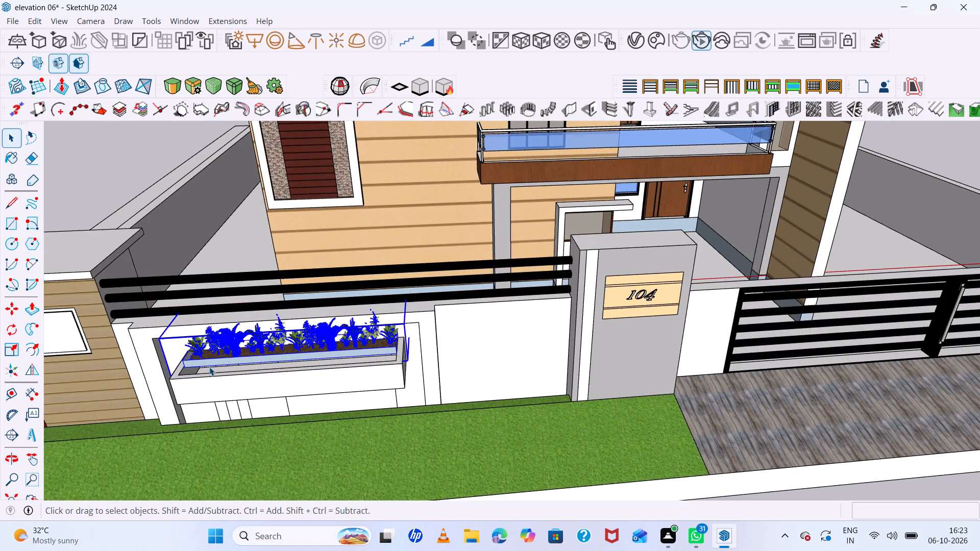
scroll(209, 367, "up", 1)
key("m")
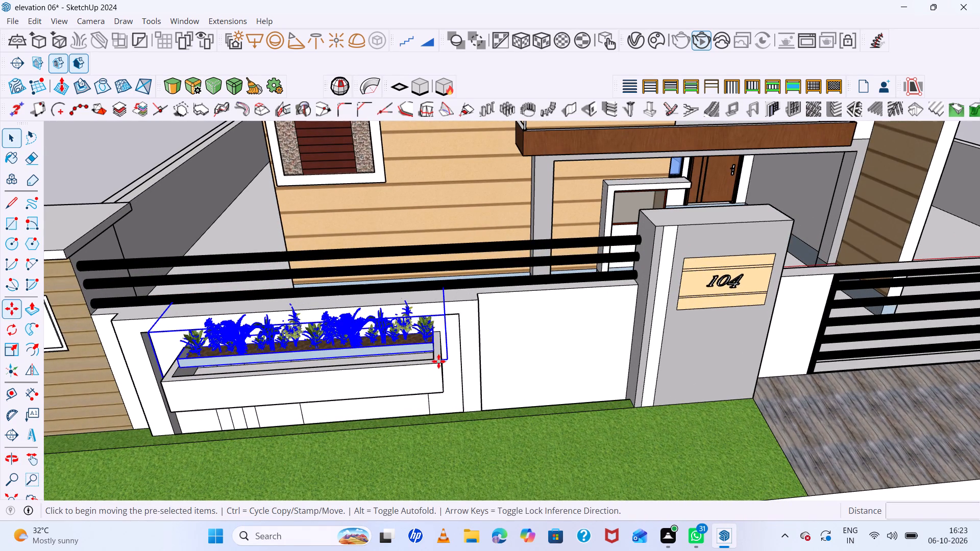
left_click(432, 352)
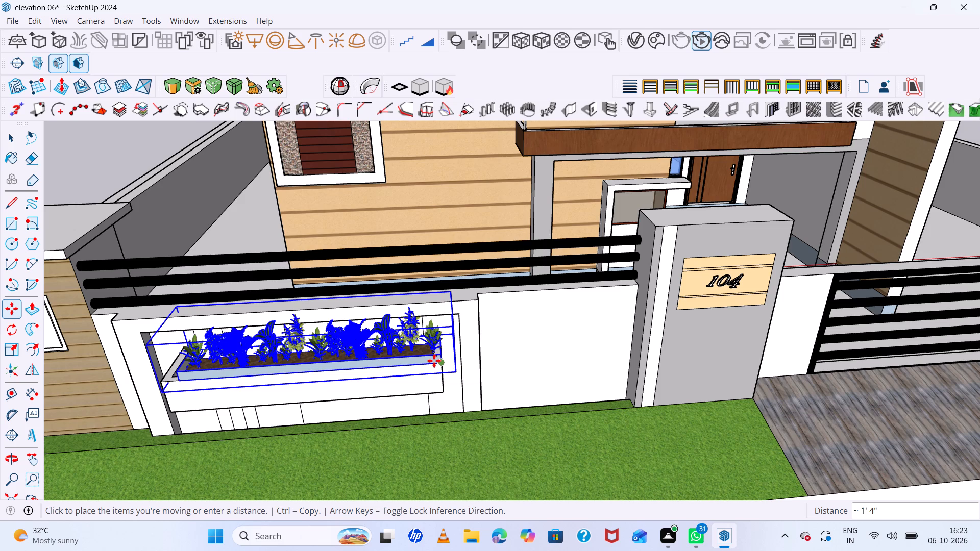
scroll(430, 357, "up", 7)
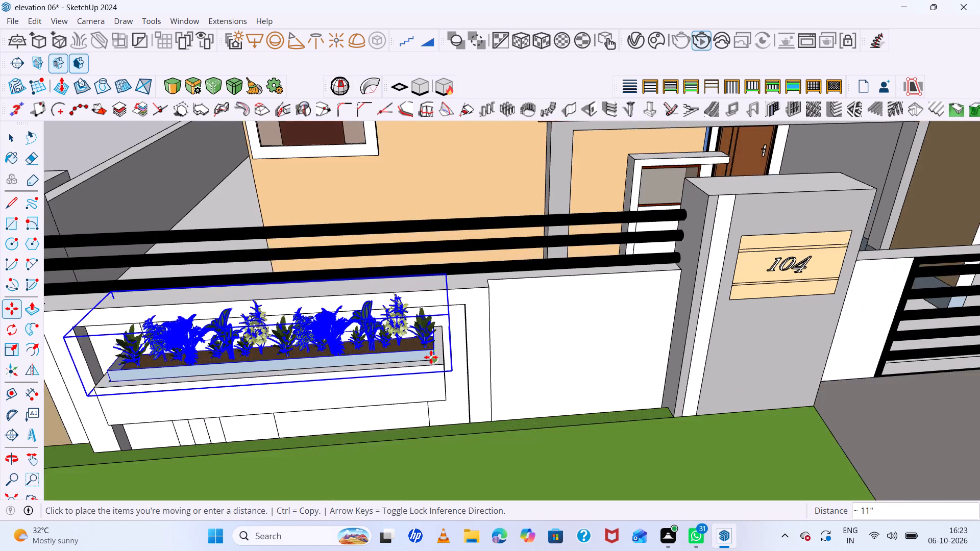
left_click(428, 357)
scroll(428, 363, "up", 2)
left_click(425, 367)
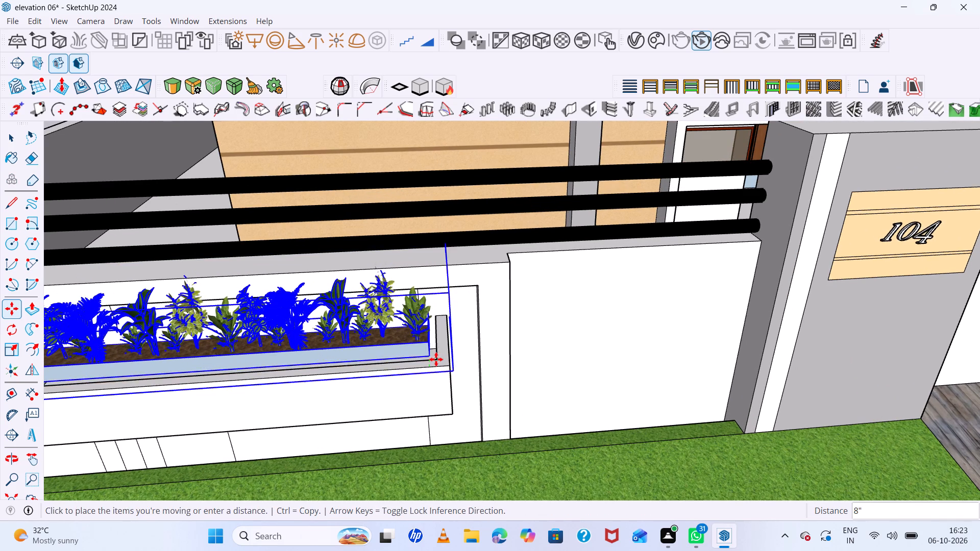
left_click(436, 359)
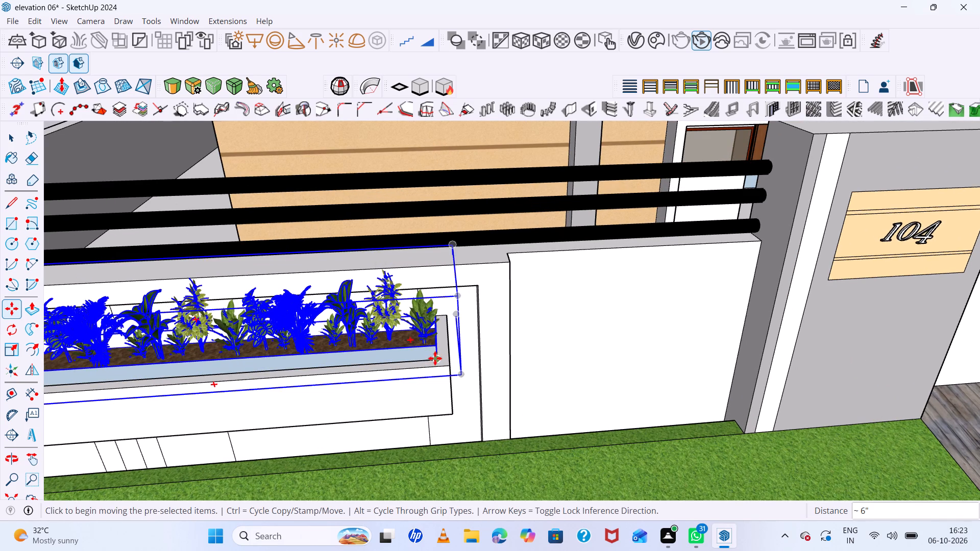
Lower the planter group 11" along the blue axis so the soil bed sinks into the projecting box.
left_click(436, 358)
key("Down")
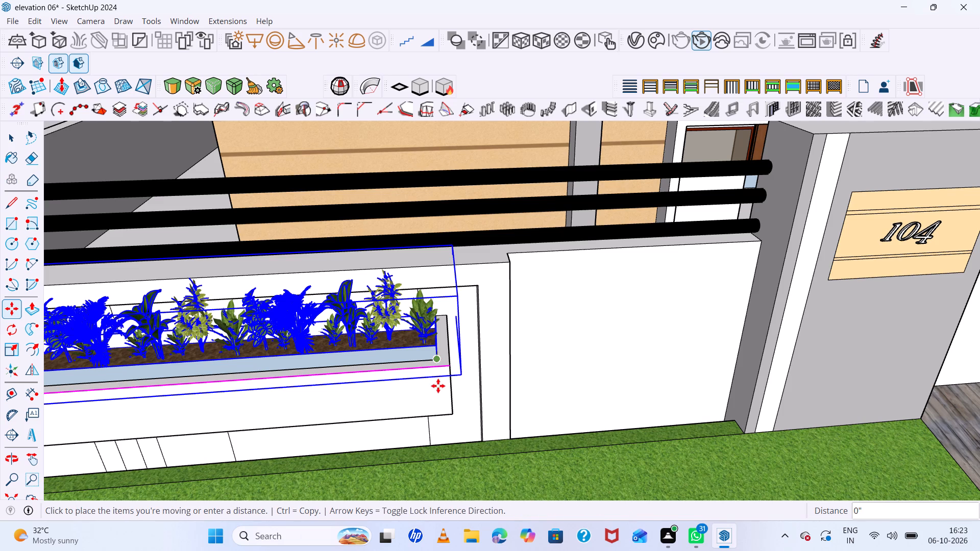
key("Up")
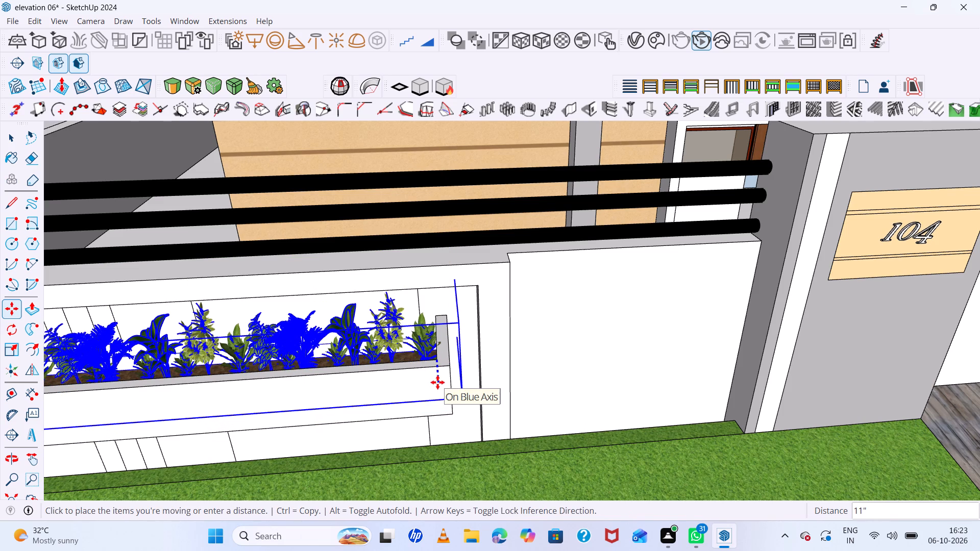
double_click(437, 382)
key("space")
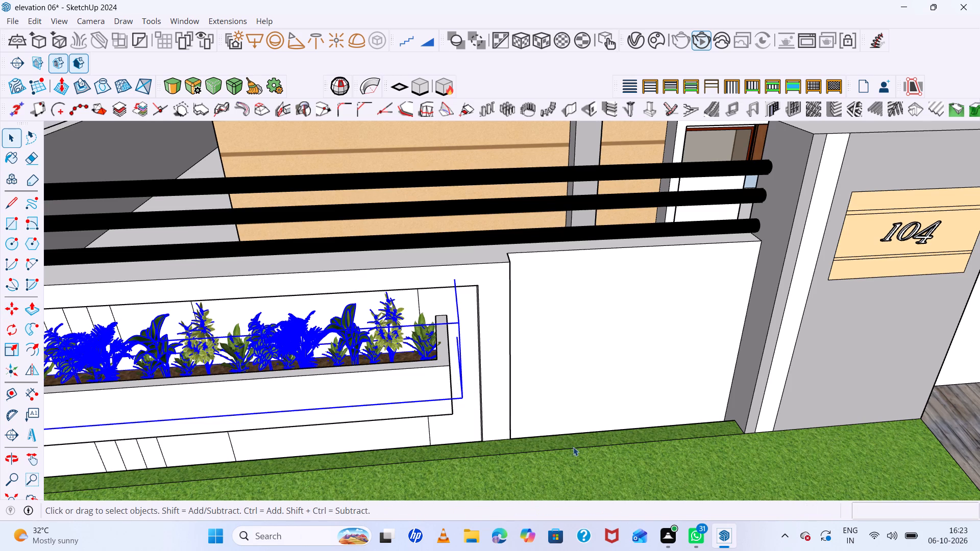
Deselect the planter group and examine how it sits in the wall box and within the whole front elevation.
scroll(573, 447, "down", 7)
scroll(533, 380, "down", 6)
scroll(432, 320, "down", 6)
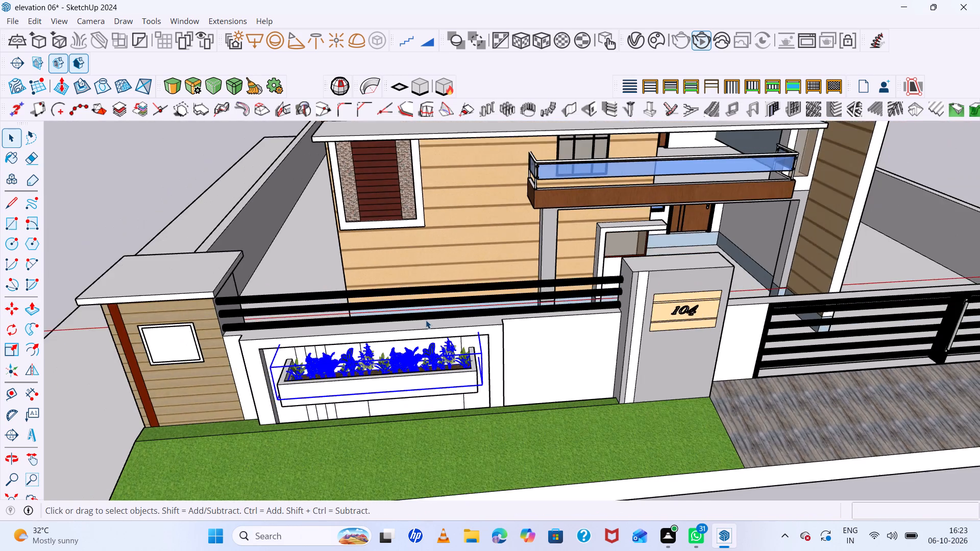
scroll(426, 320, "down", 11)
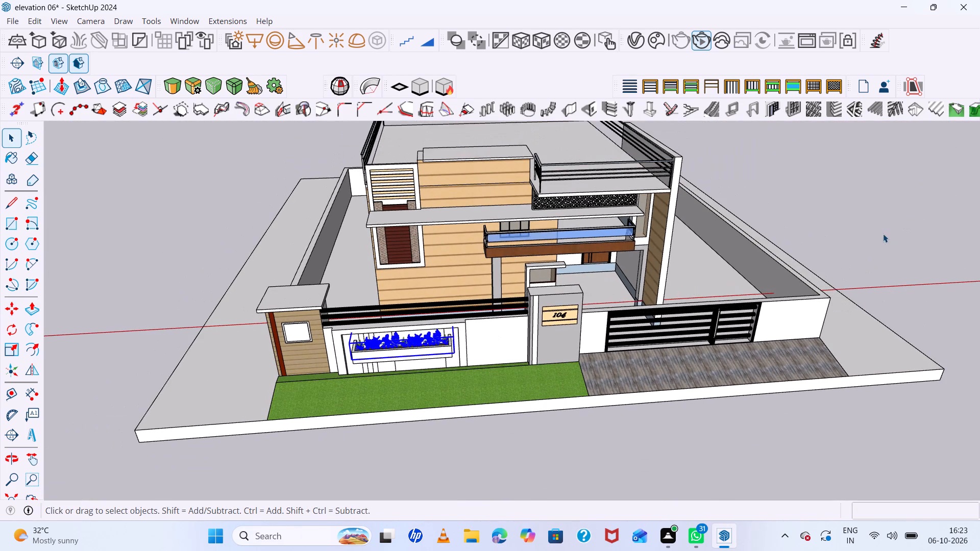
left_click(883, 234)
scroll(434, 380, "up", 12)
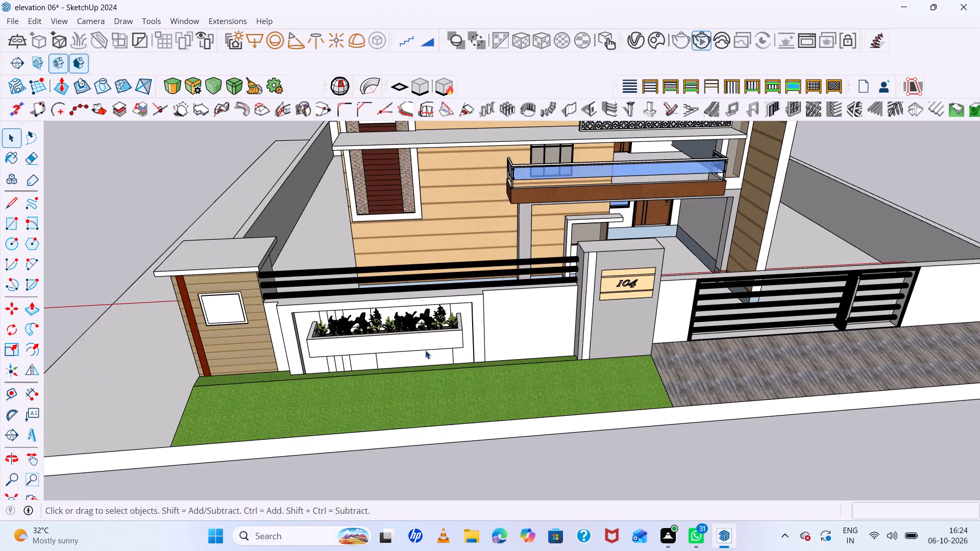
scroll(460, 341, "up", 1)
middle_click_drag(459, 333, 339, 290)
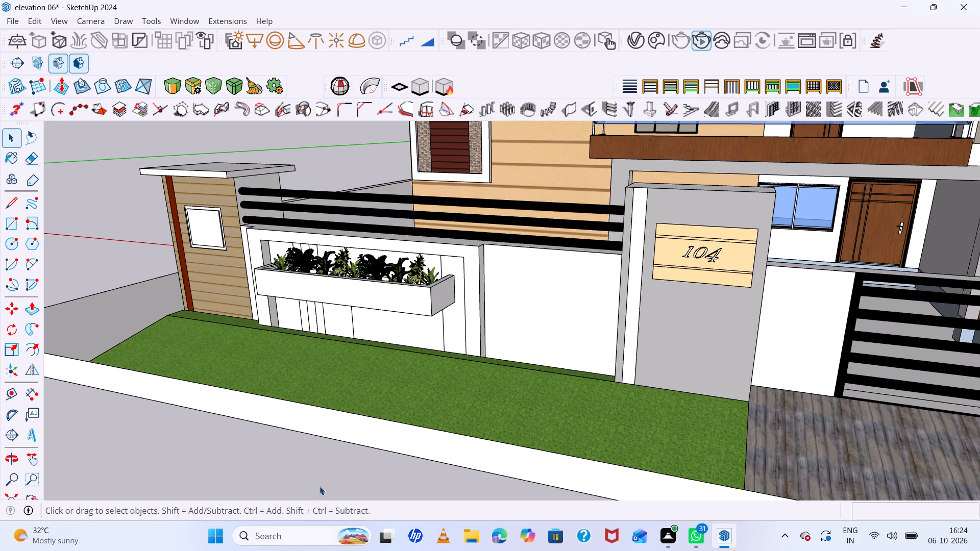
scroll(346, 268, "down", 6)
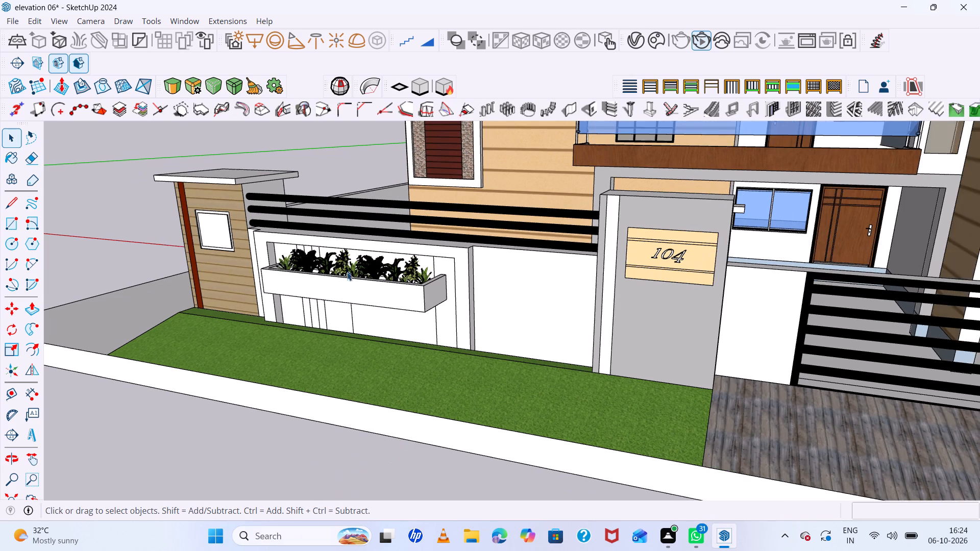
scroll(399, 321, "down", 13)
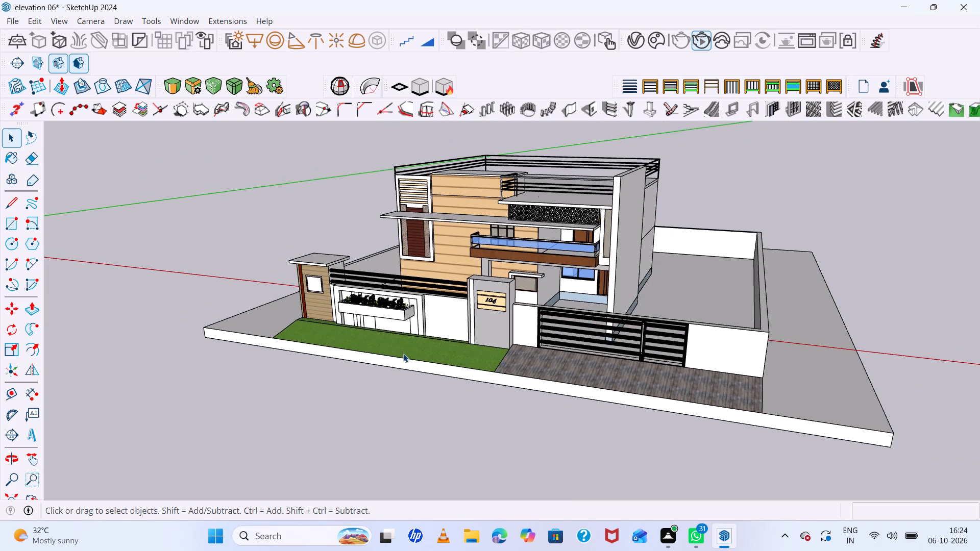
middle_click_drag(490, 361, 642, 299)
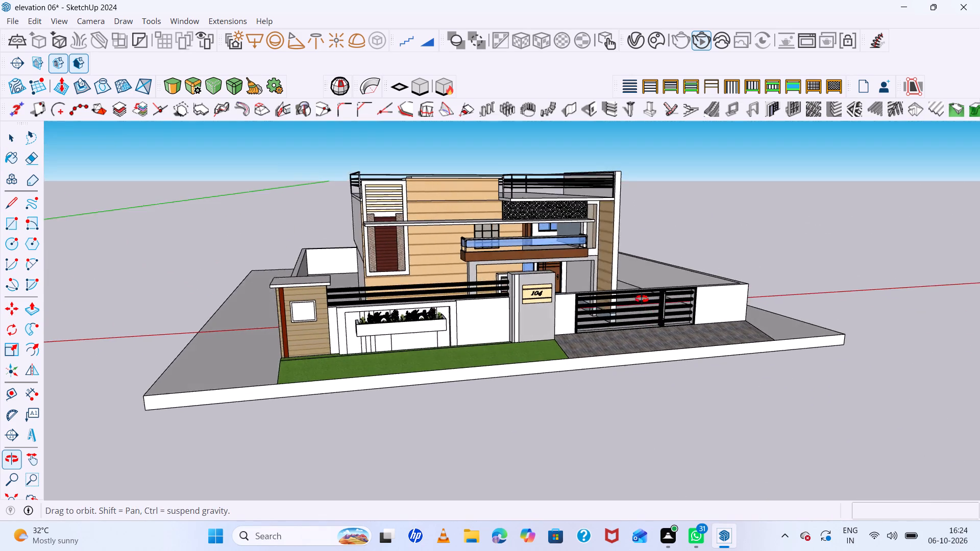
middle_click_drag(642, 299, 536, 334)
scroll(383, 314, "up", 7)
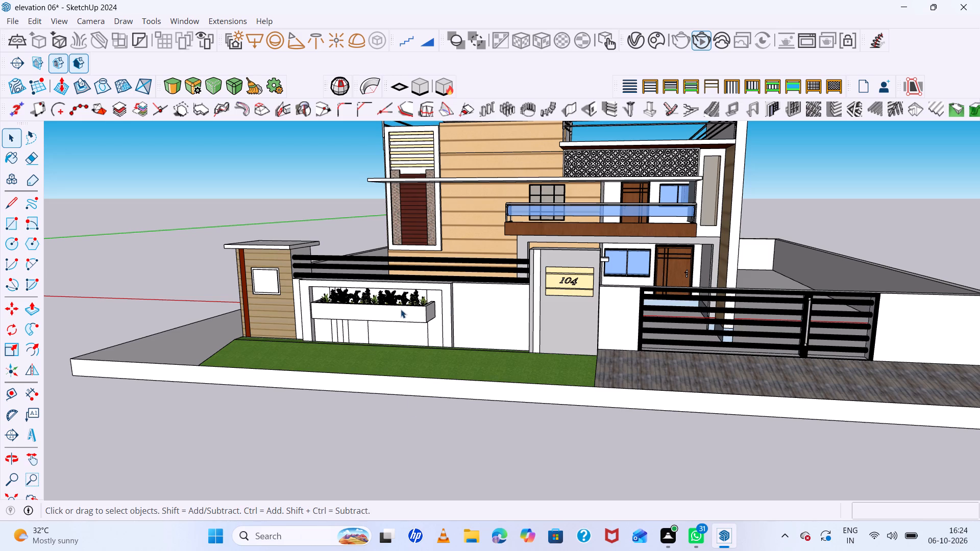
Save the elevation 06 model.
key("ctrl+s")
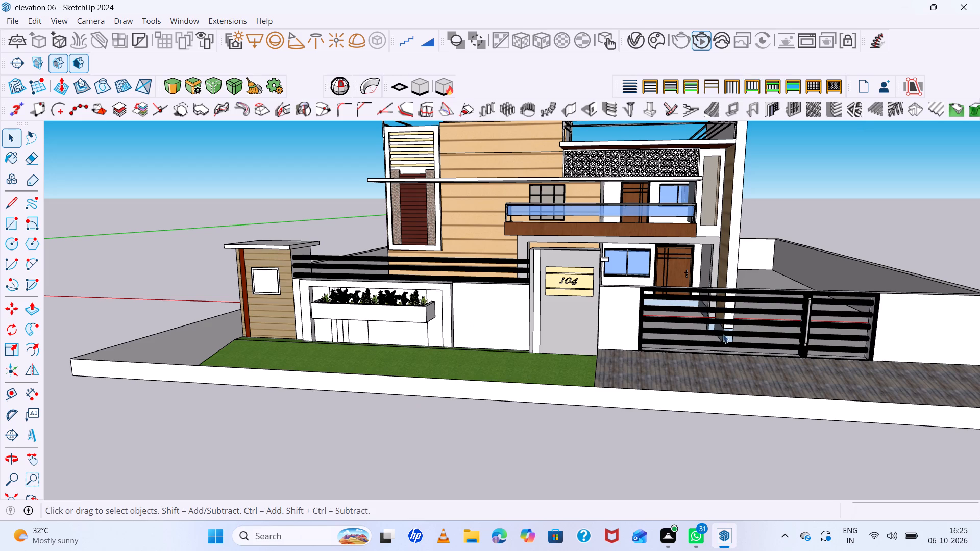
Examine the complete house elevation, boundary wall and gate from higher, eye-level and angled viewpoints.
scroll(925, 360, "down", 4)
middle_click_drag(484, 337, 483, 337)
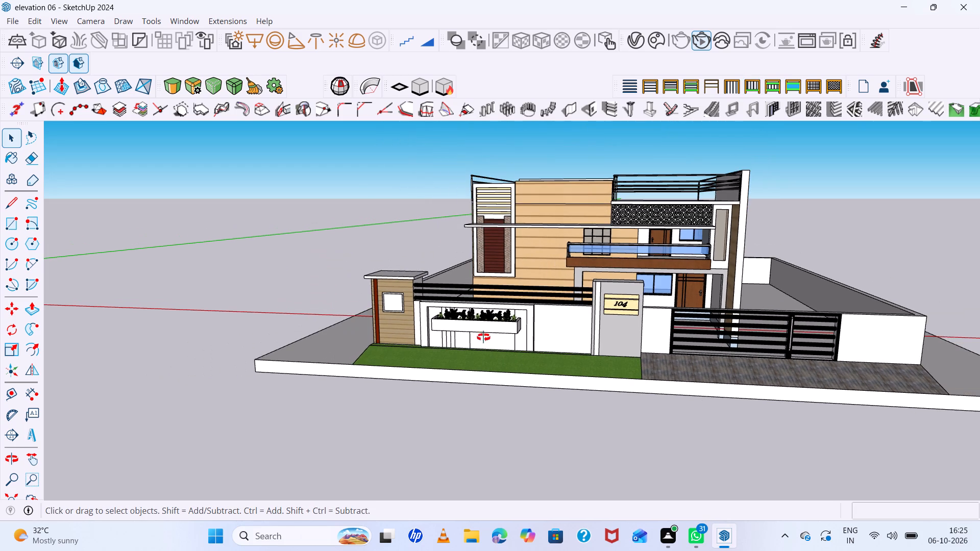
middle_click_drag(483, 337, 514, 398)
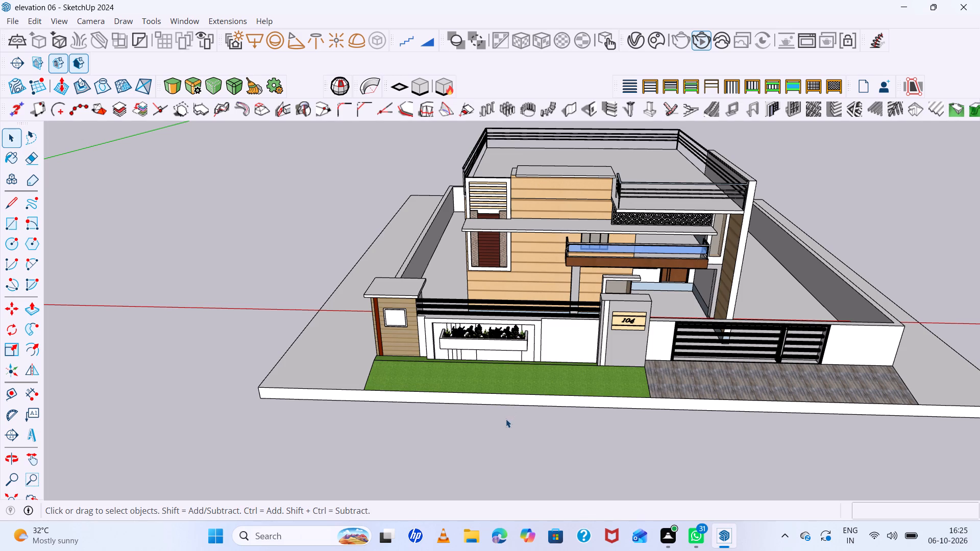
middle_click_drag(669, 329, 671, 322)
middle_click_drag(671, 322, 677, 285)
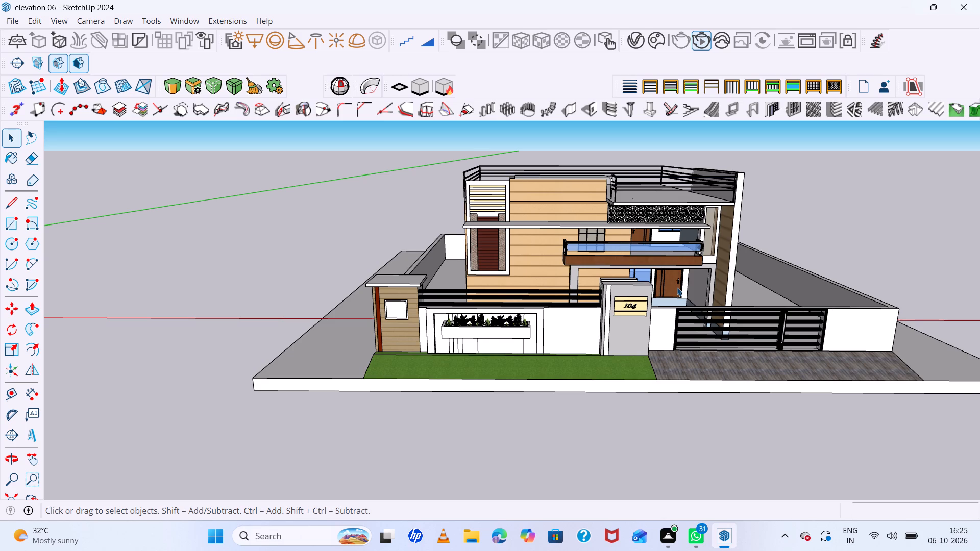
middle_click_drag(734, 272, 738, 260)
middle_click_drag(738, 260, 737, 209)
scroll(826, 218, "up", 2)
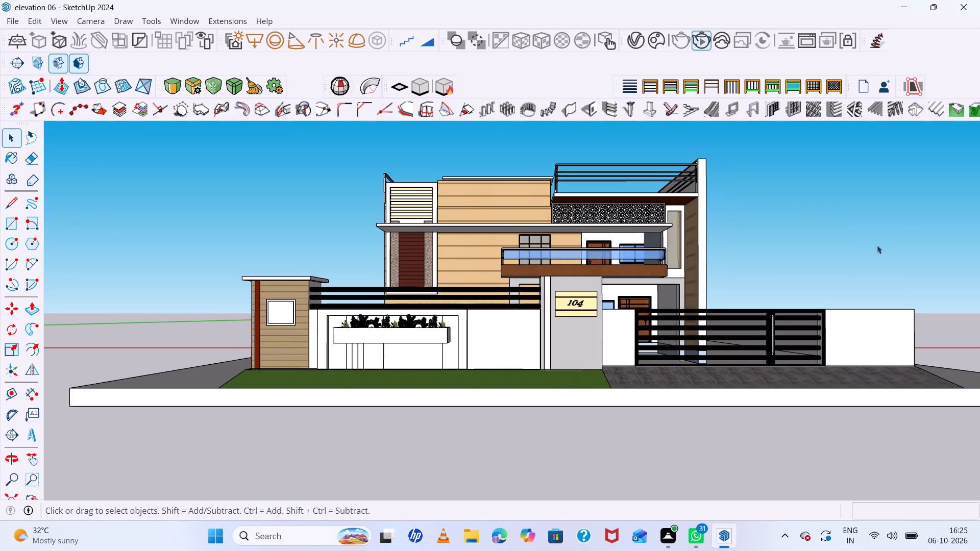
middle_click_drag(877, 245, 850, 269)
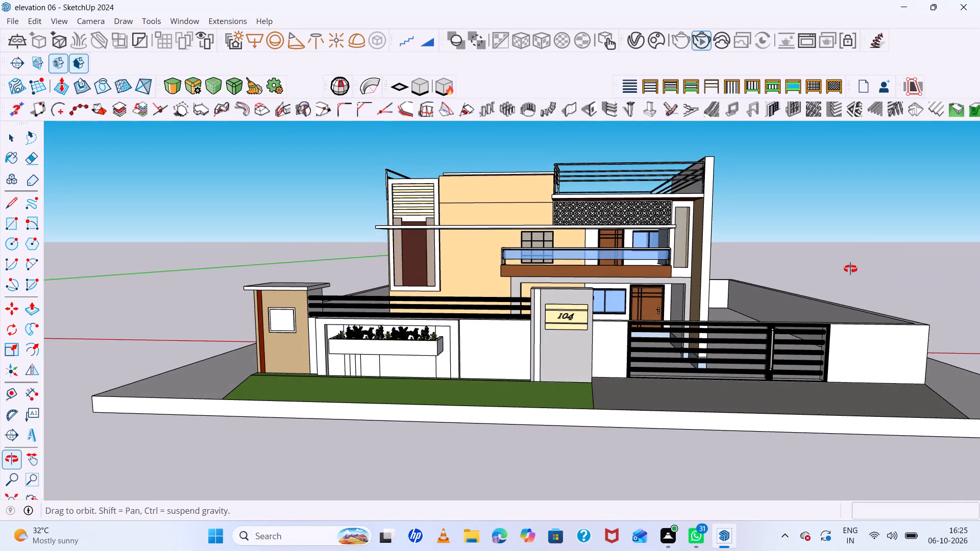
middle_click_drag(850, 269, 850, 264)
scroll(704, 260, "down", 3)
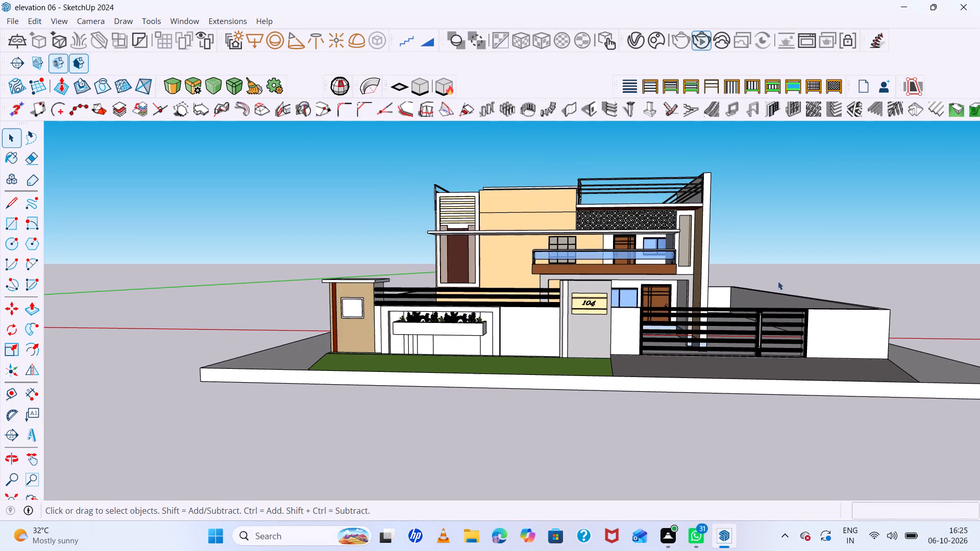
scroll(930, 302, "up", 4)
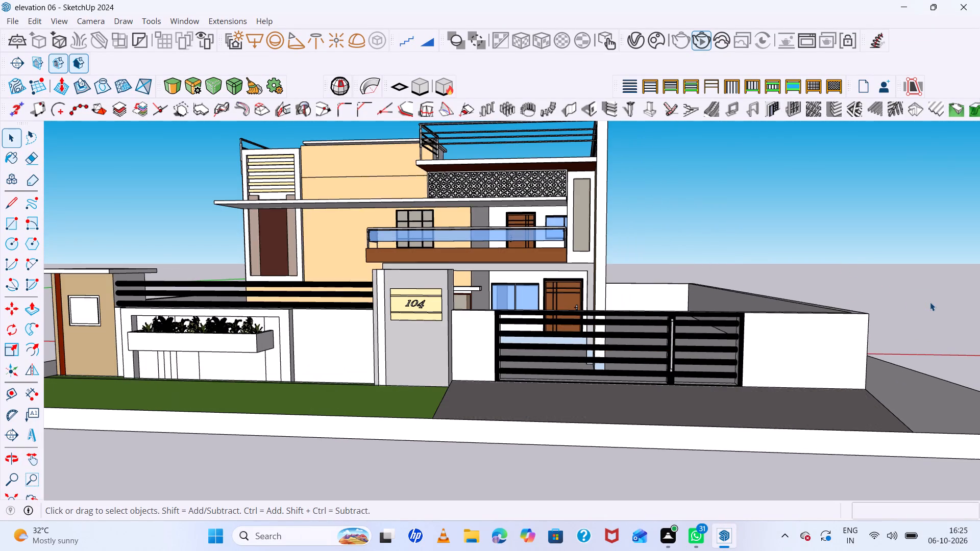
scroll(930, 302, "down", 3)
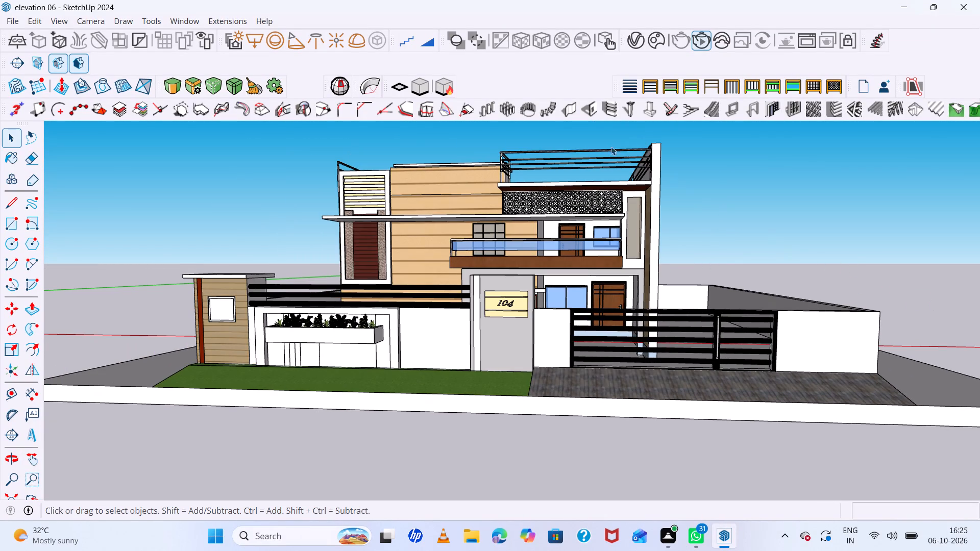
scroll(575, 132, "up", 1)
middle_click_drag(581, 141, 590, 169)
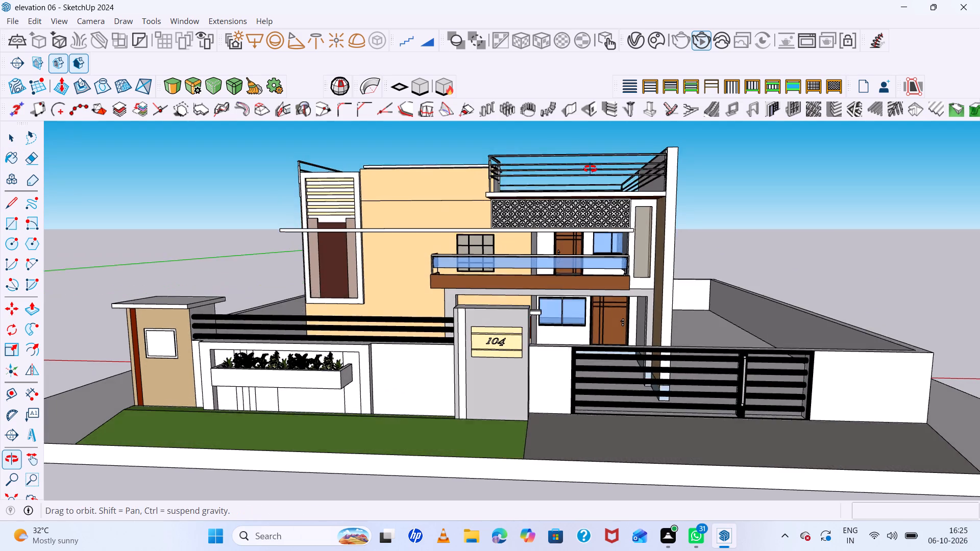
middle_click_drag(590, 169, 591, 170)
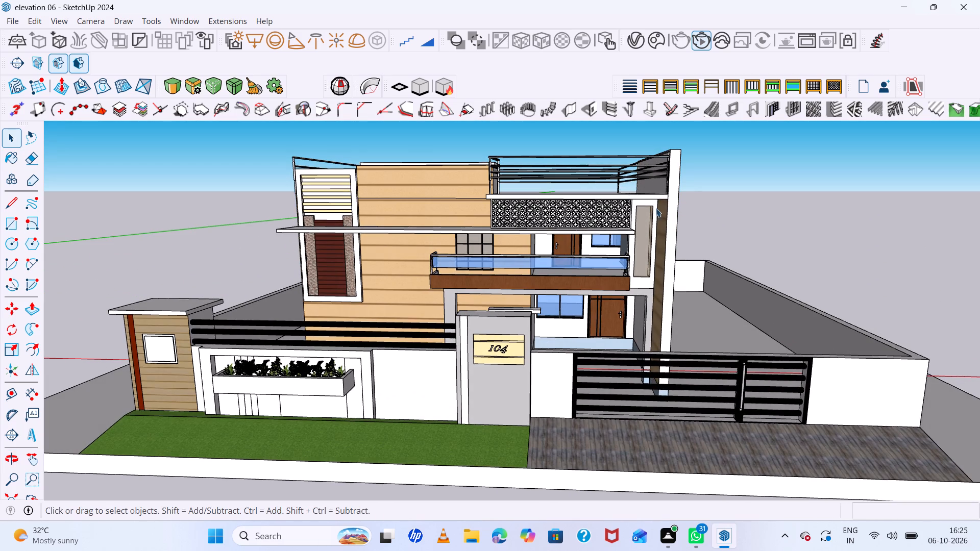
middle_click_drag(849, 365, 864, 341)
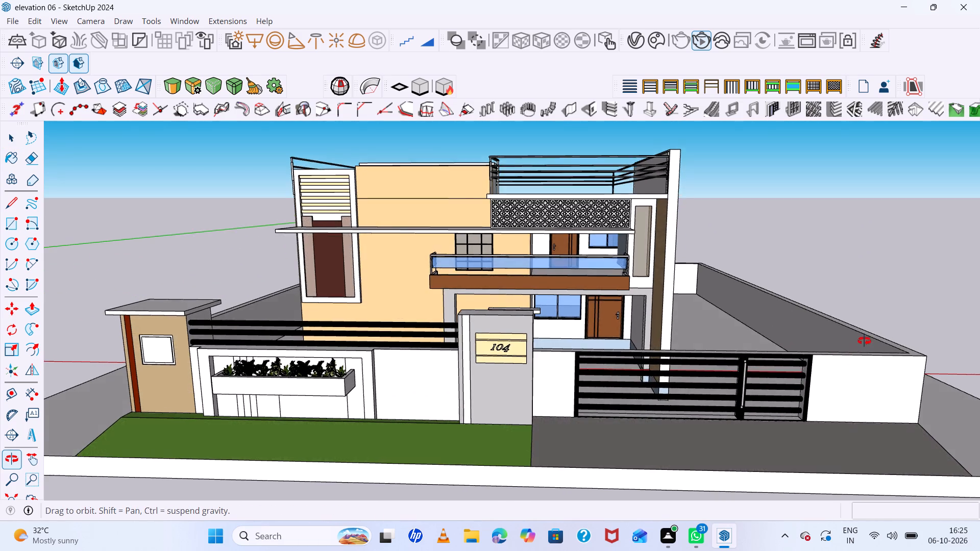
middle_click_drag(864, 341, 826, 334)
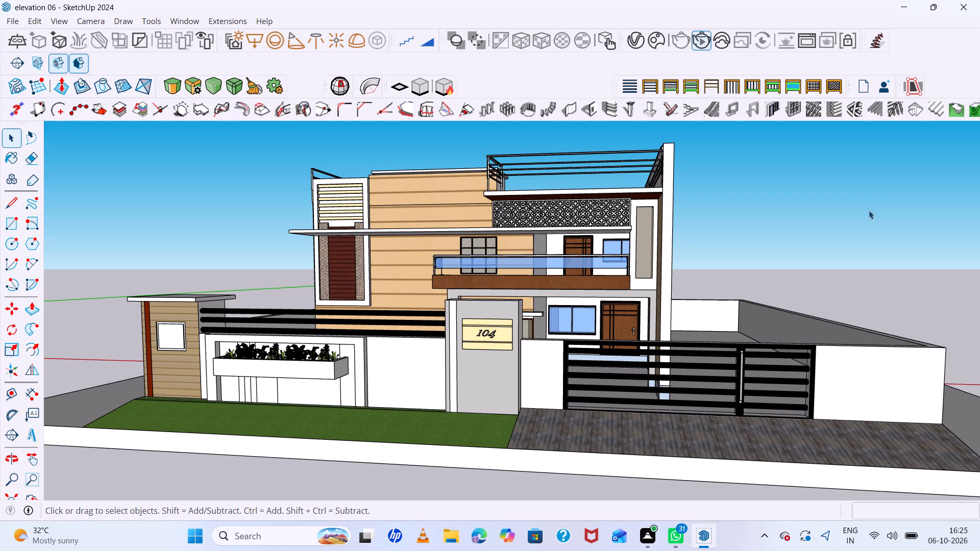
Activate the Paint Bucket for applying materials to the elevation model.
key("b")
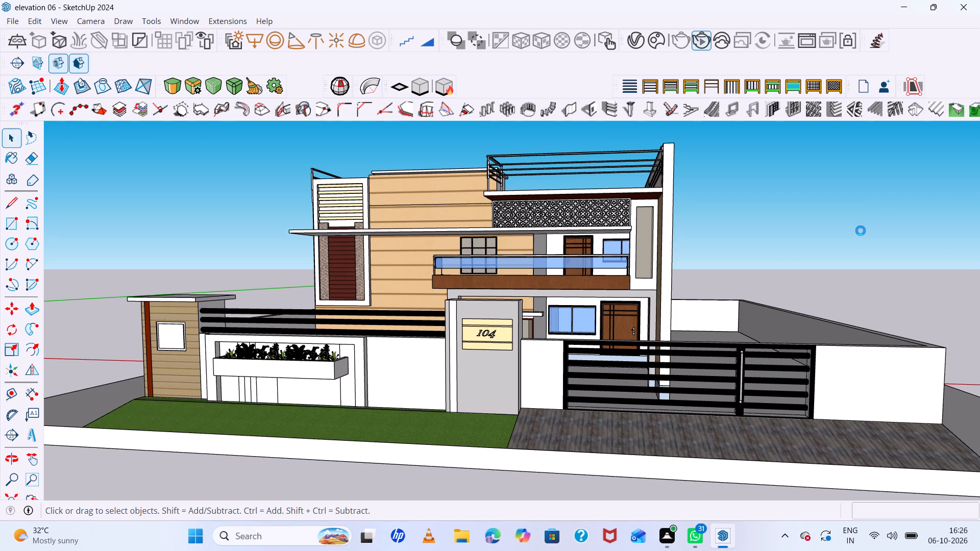
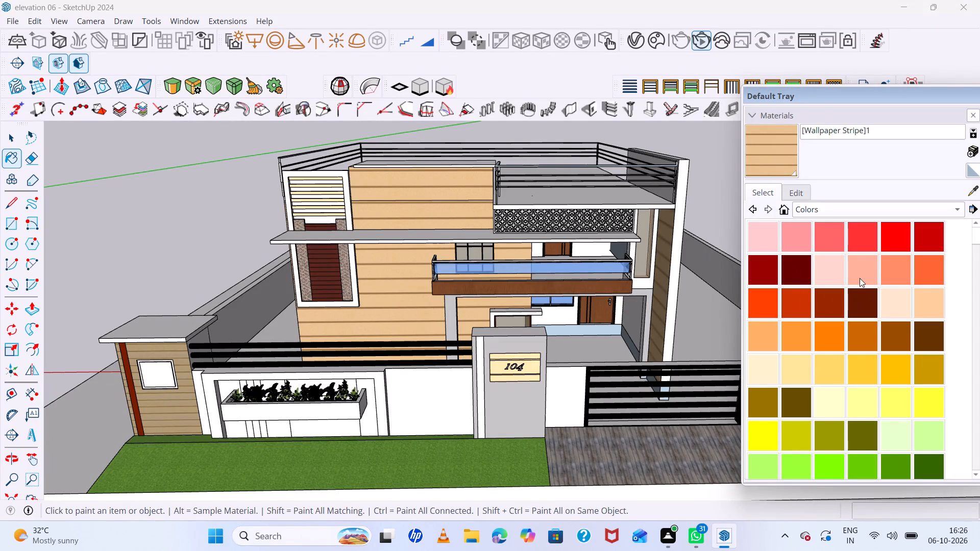
Paint three wall panels in the recess behind the planter box with the in-model dark red Color B08.
left_click(781, 206)
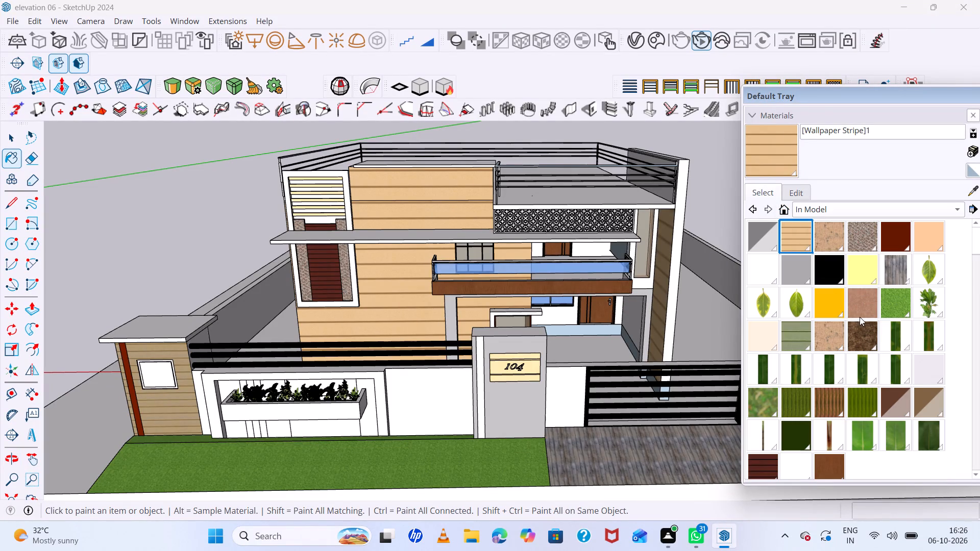
scroll(872, 396, "down", 4)
scroll(872, 396, "up", 7)
left_click(896, 241)
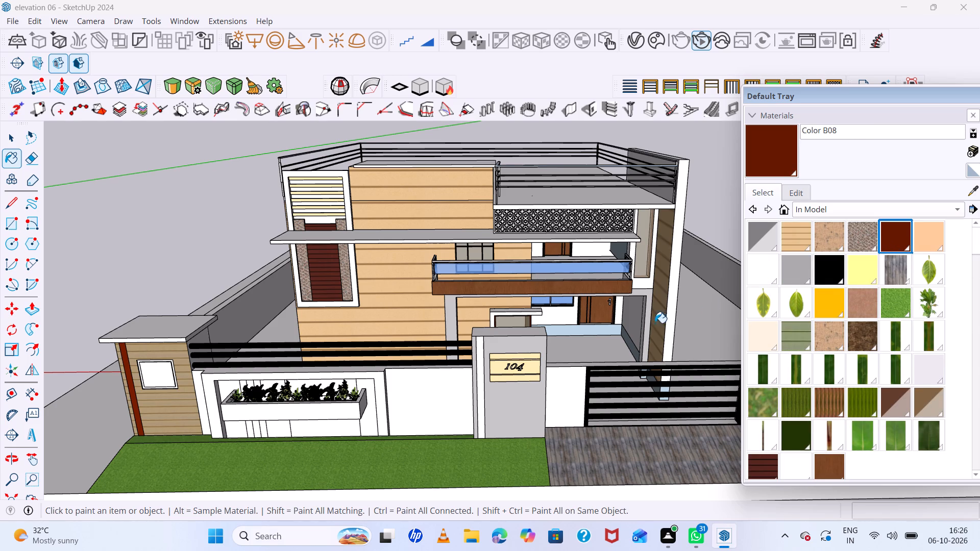
scroll(347, 403, "up", 3)
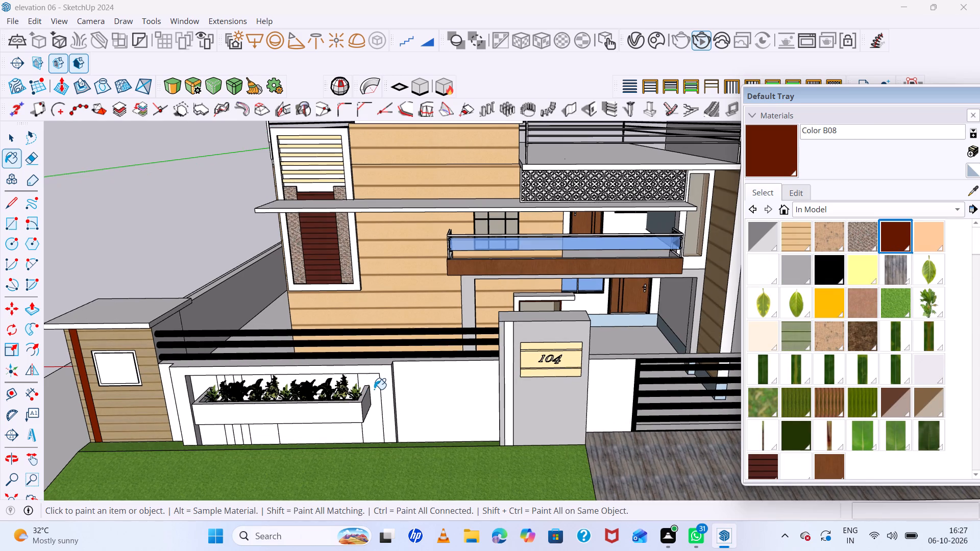
left_click(374, 389)
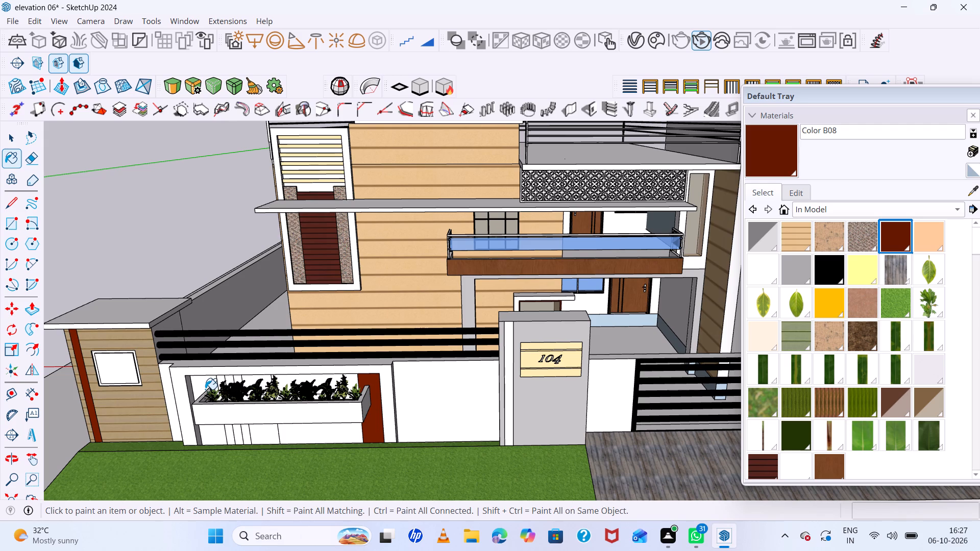
left_click(205, 389)
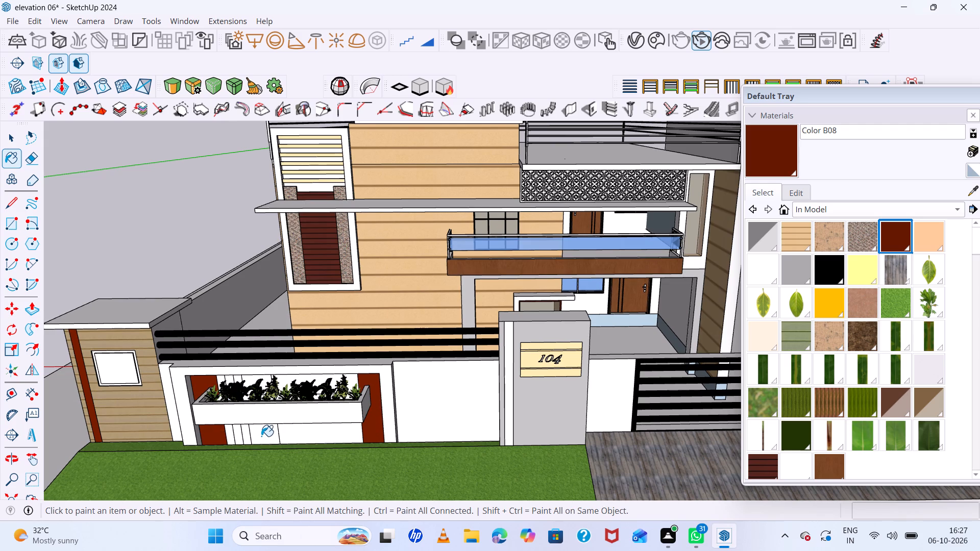
left_click(261, 436)
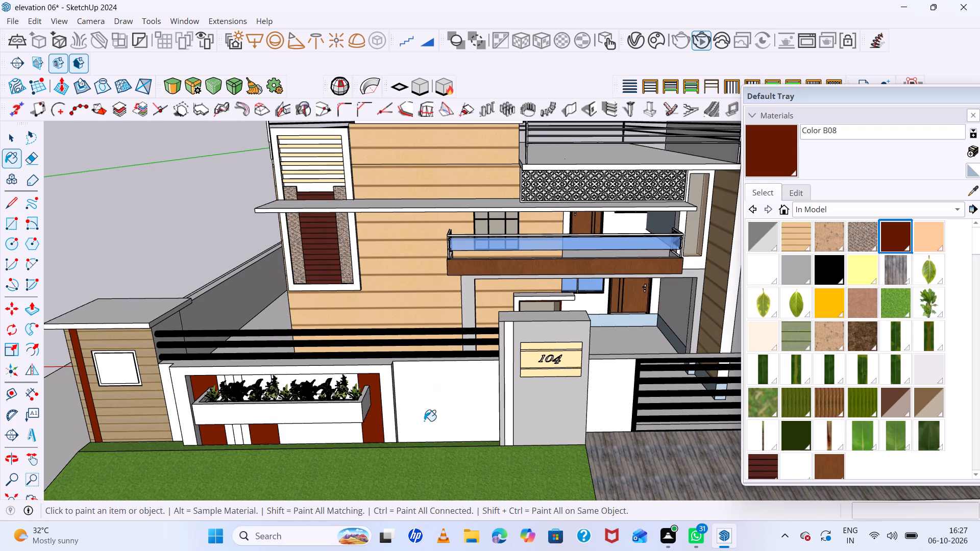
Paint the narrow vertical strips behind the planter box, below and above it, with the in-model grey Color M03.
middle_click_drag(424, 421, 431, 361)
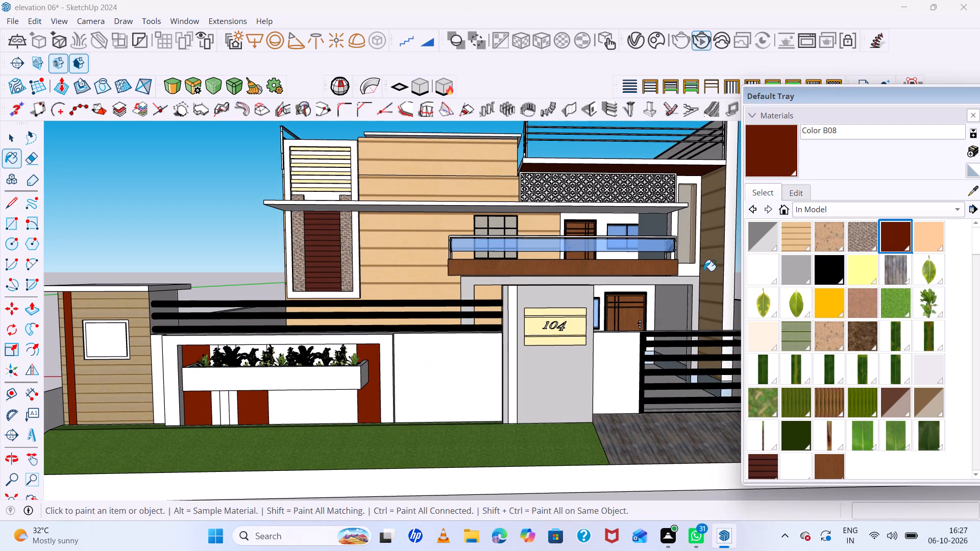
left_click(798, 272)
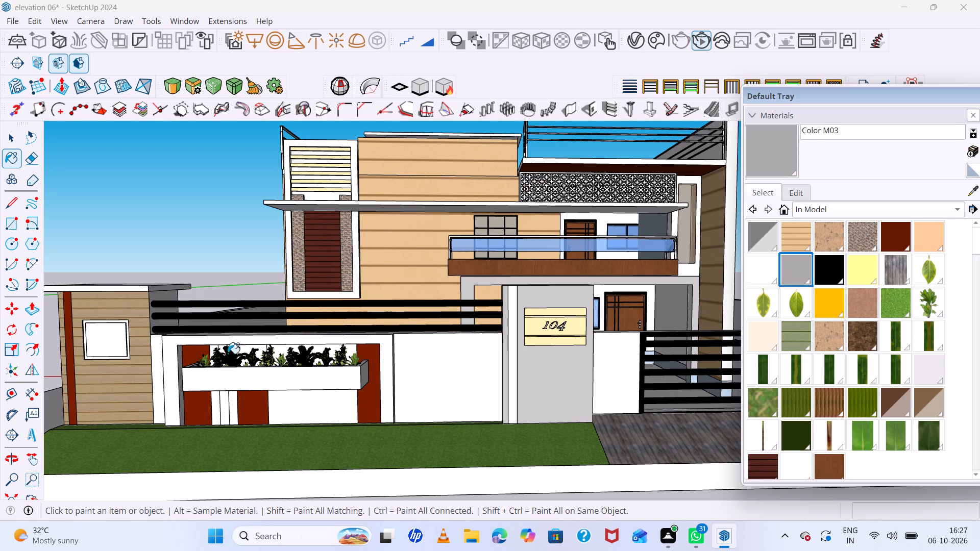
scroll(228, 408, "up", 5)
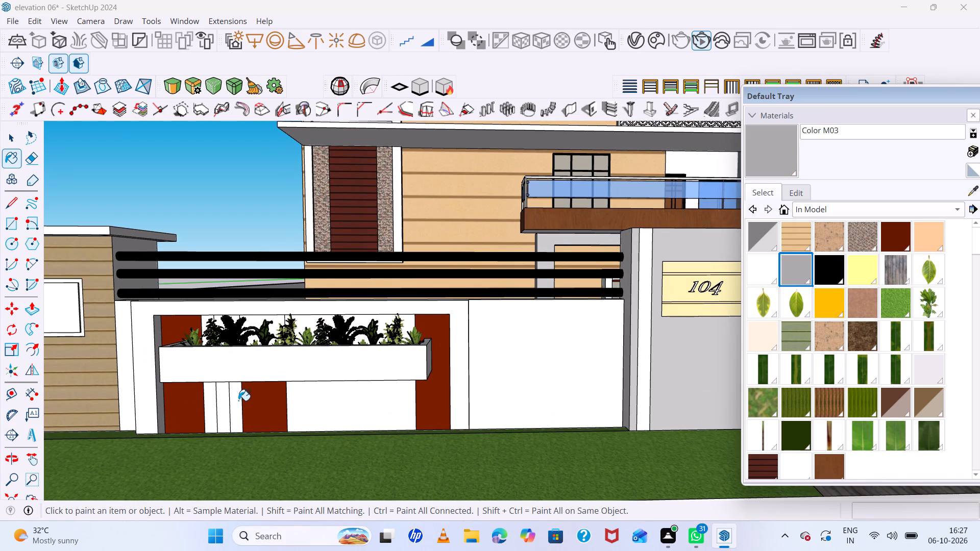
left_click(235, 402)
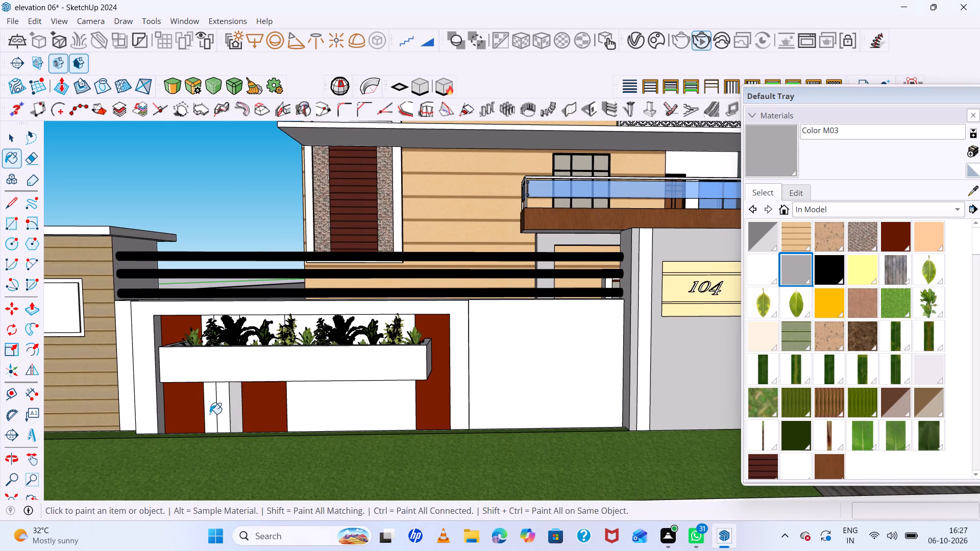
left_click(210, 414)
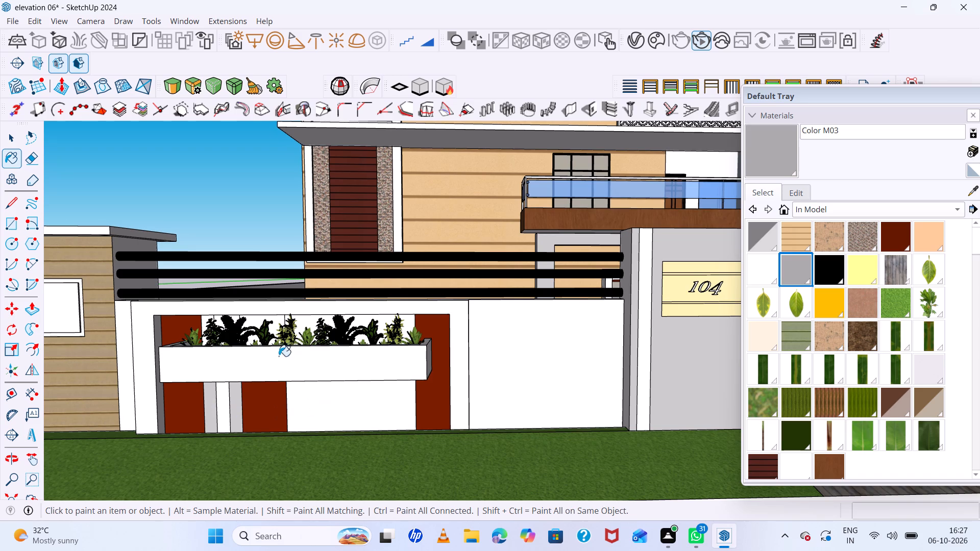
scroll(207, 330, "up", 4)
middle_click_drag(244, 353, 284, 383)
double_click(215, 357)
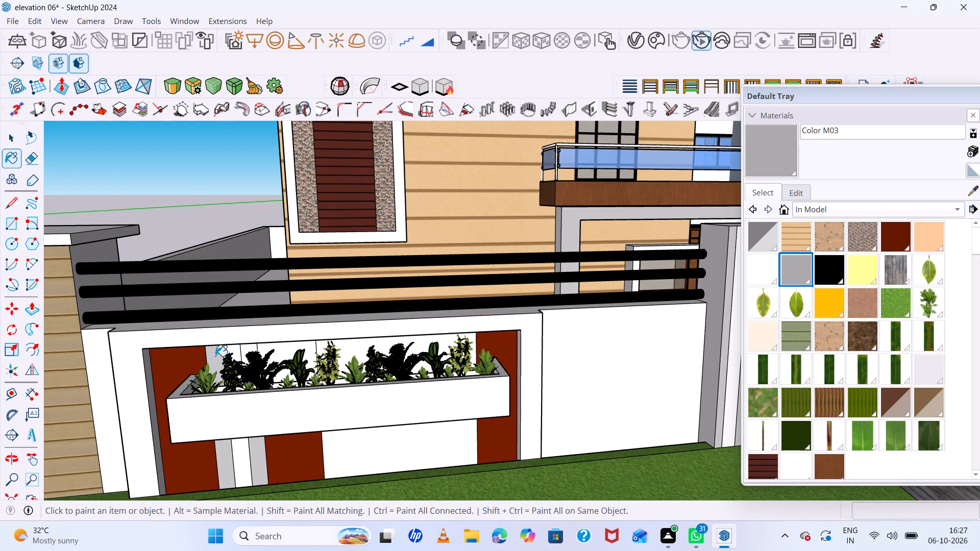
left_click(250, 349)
Paint the wide recess panel below the planter box with the darker grey Color M05 from the Colors collection.
scroll(218, 338, "down", 5)
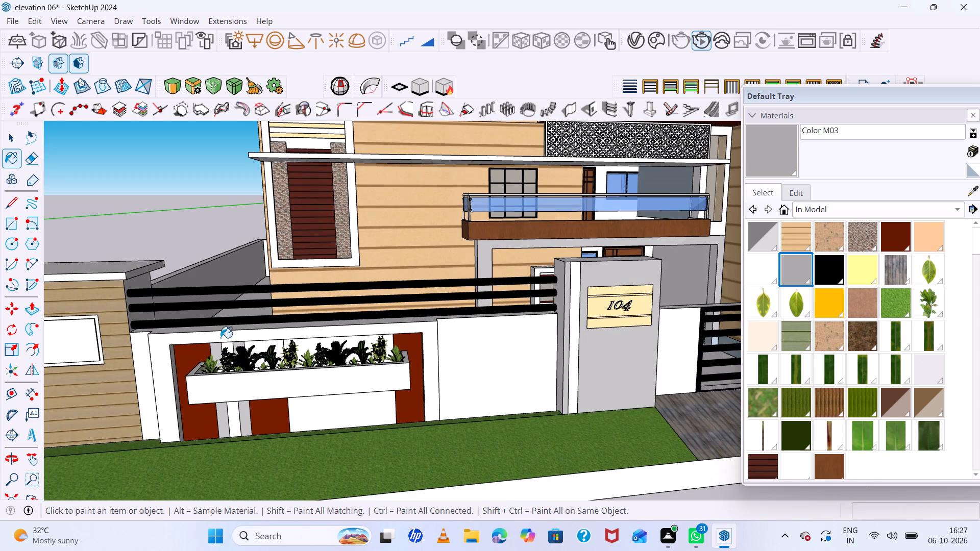
scroll(226, 338, "down", 4)
middle_click_drag(342, 374, 337, 369)
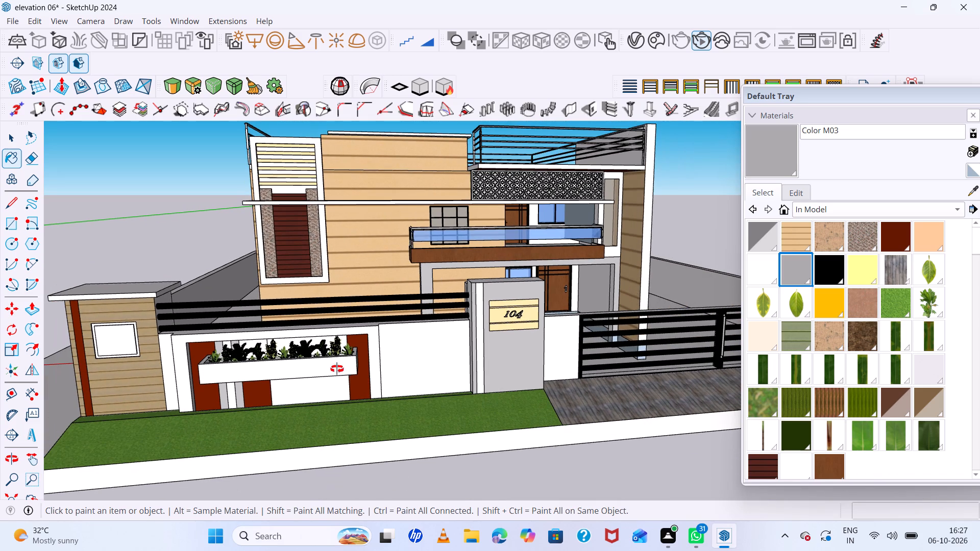
middle_click_drag(337, 369, 273, 325)
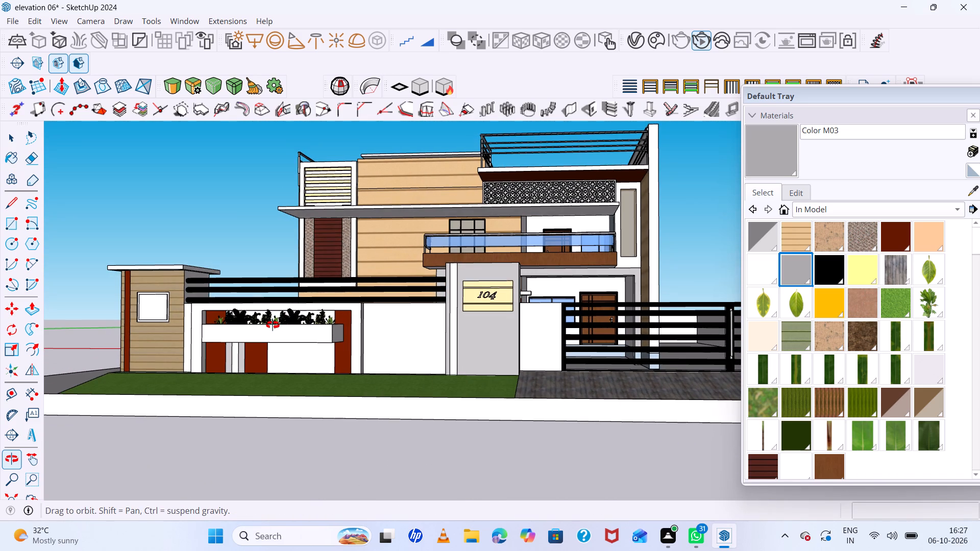
middle_click_drag(273, 325, 321, 338)
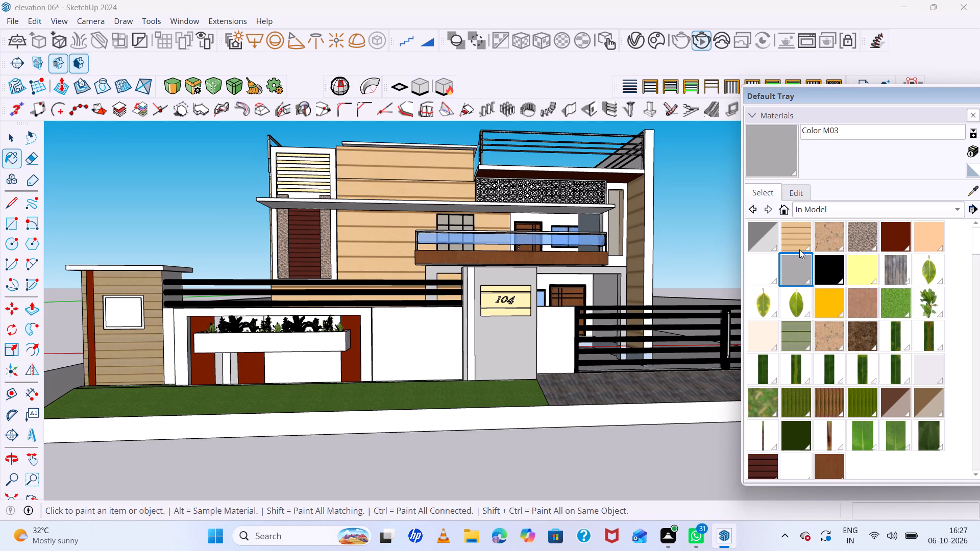
left_click(796, 193)
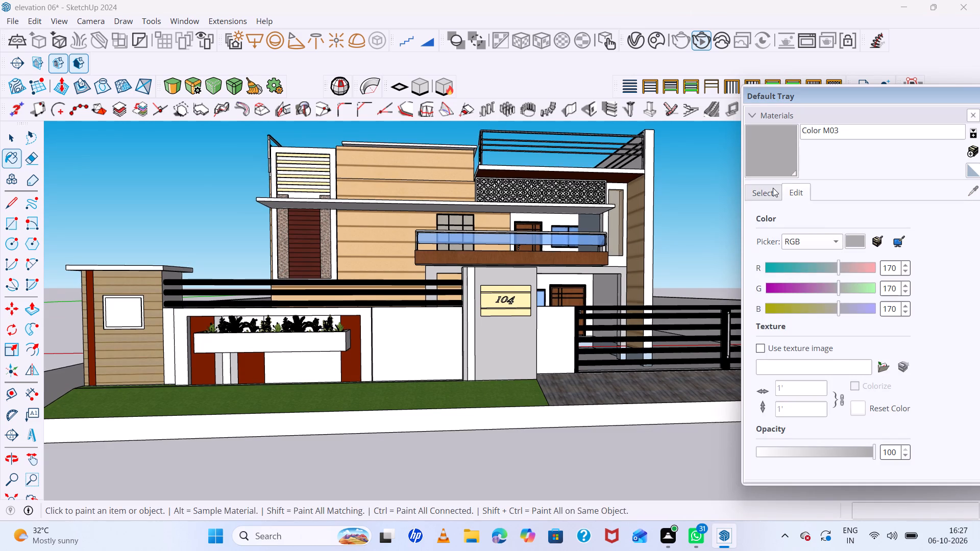
left_click(773, 188)
left_click(820, 210)
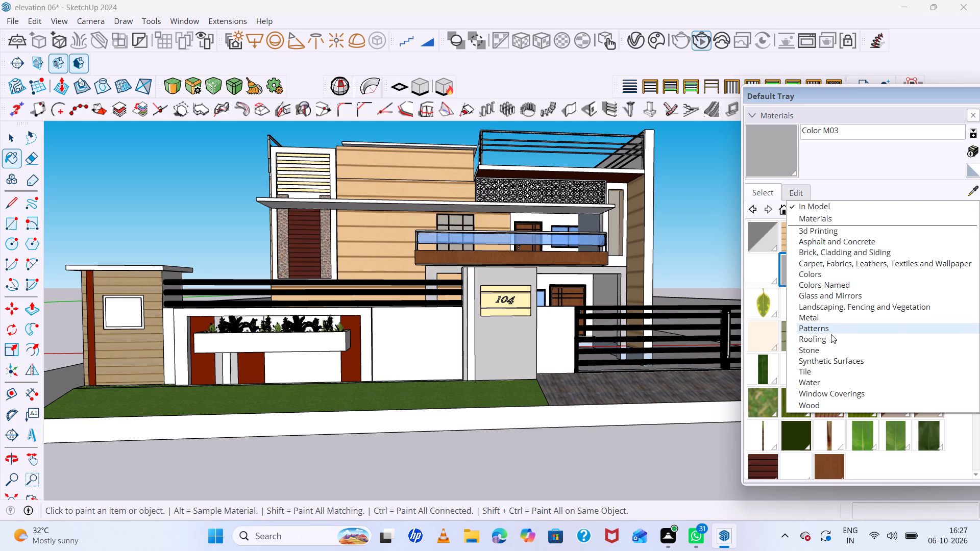
double_click(836, 275)
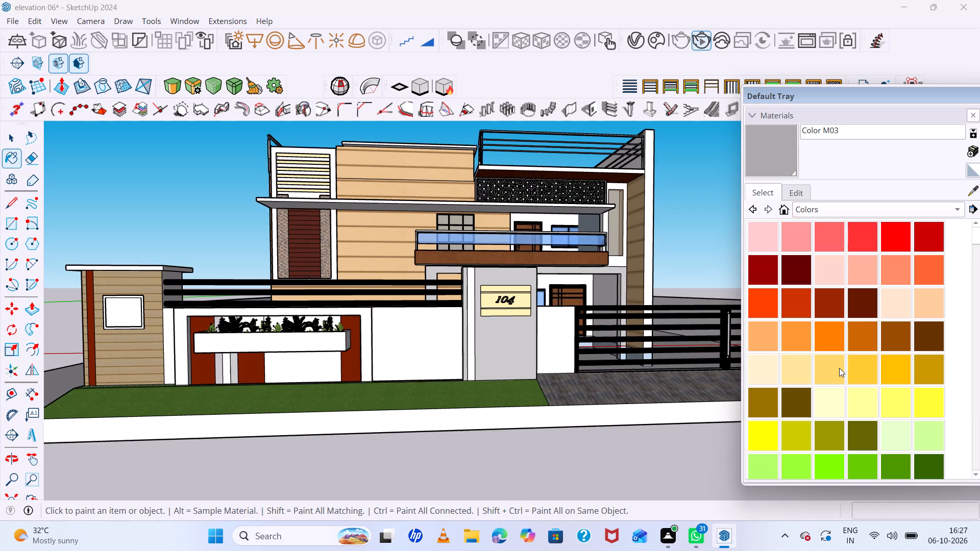
scroll(839, 369, "down", 4)
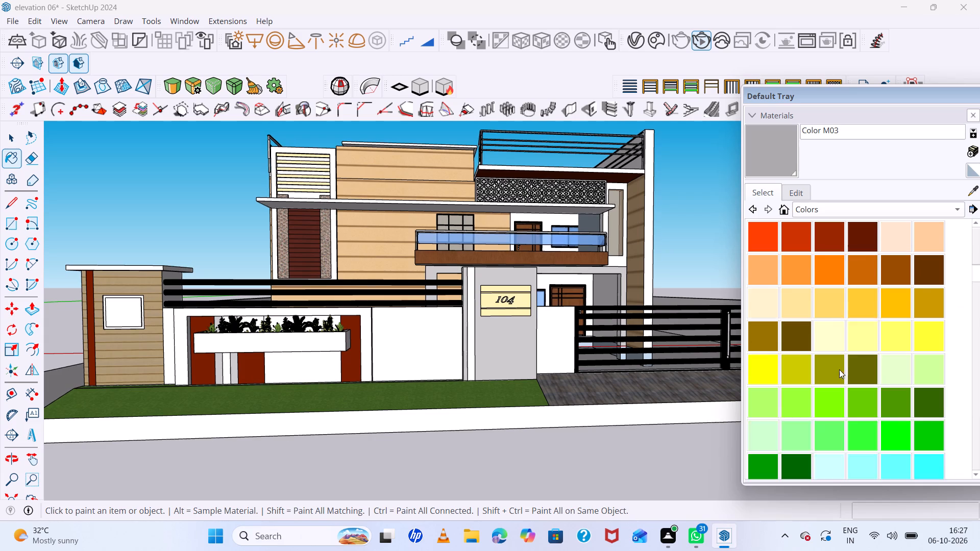
scroll(839, 369, "down", 10)
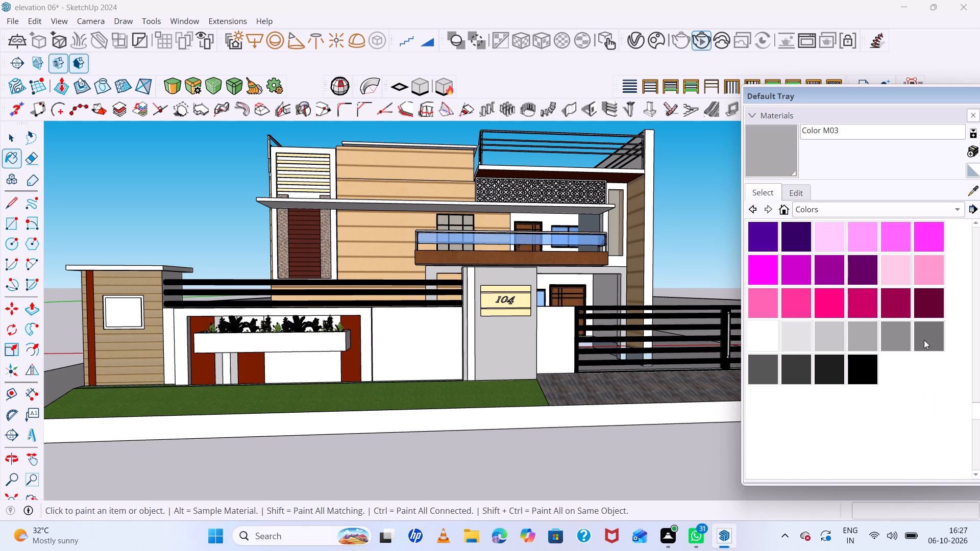
triple_click(928, 338)
left_click(289, 365)
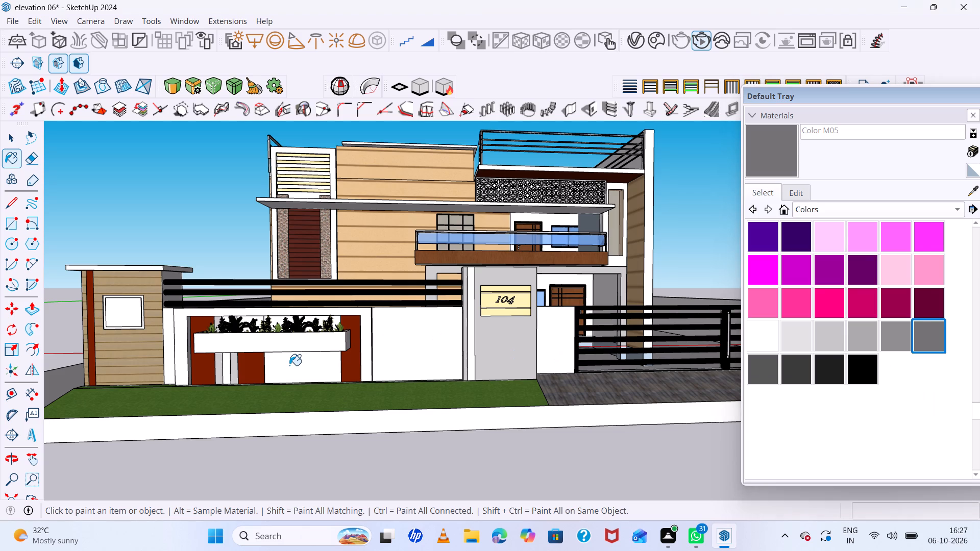
Paint the narrow vertical strips below and above the planter box and the wide panel behind the plants with Color M05.
scroll(233, 366, "up", 2)
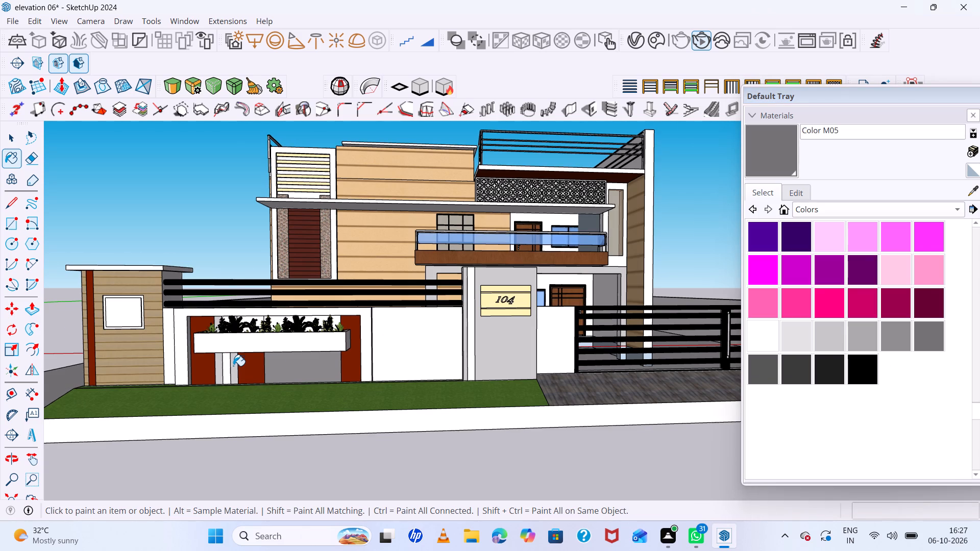
scroll(233, 366, "up", 2)
double_click(234, 366)
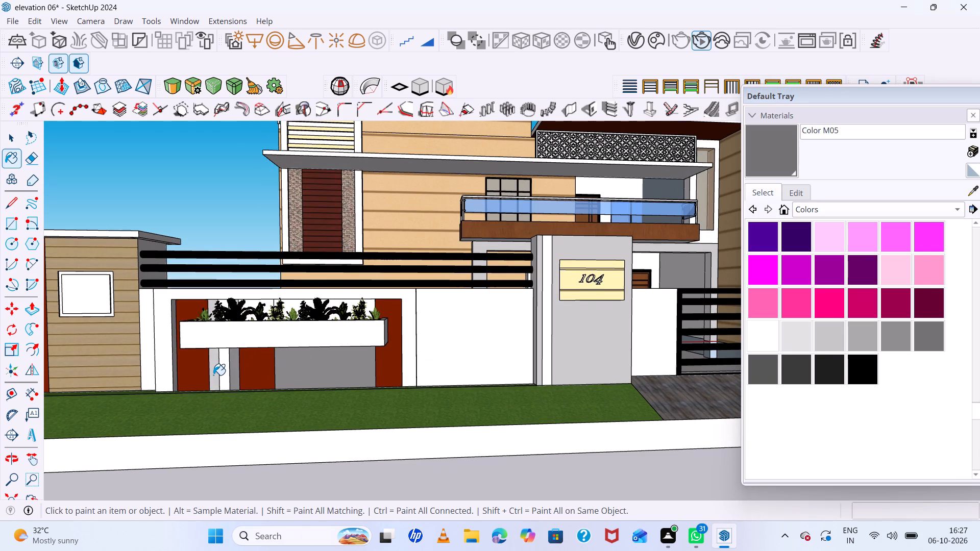
left_click(213, 375)
scroll(208, 309, "up", 3)
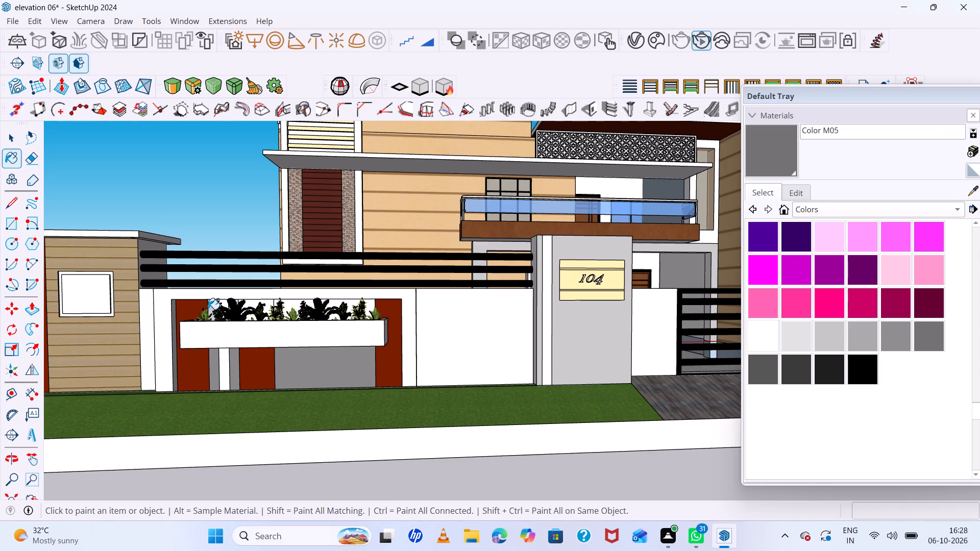
scroll(208, 309, "up", 2)
double_click(214, 304)
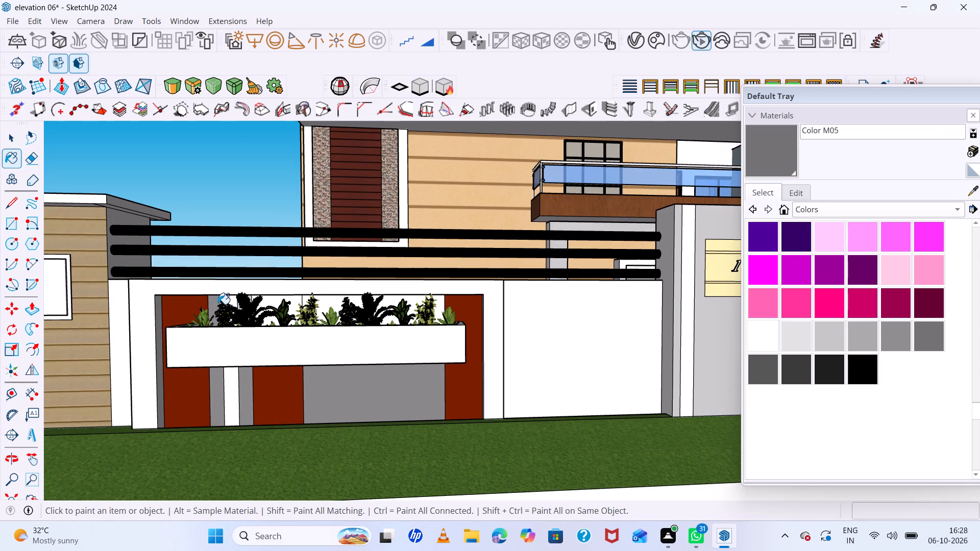
middle_click_drag(264, 303, 243, 371)
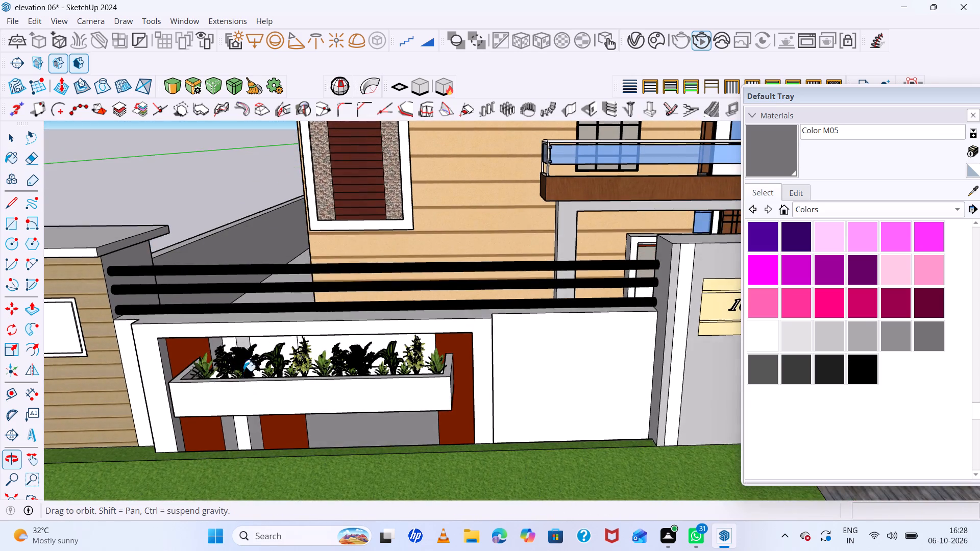
scroll(248, 348, "up", 4)
left_click(245, 346)
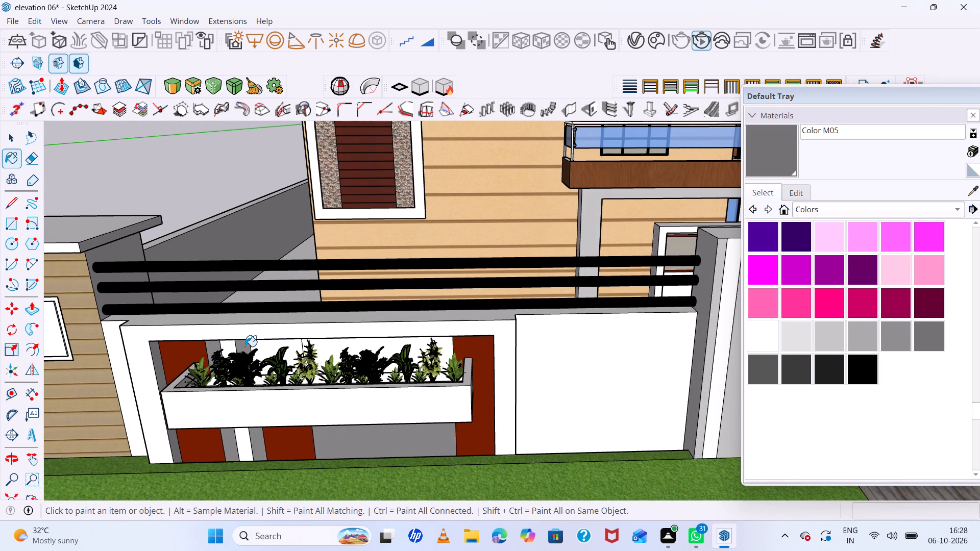
left_click(341, 352)
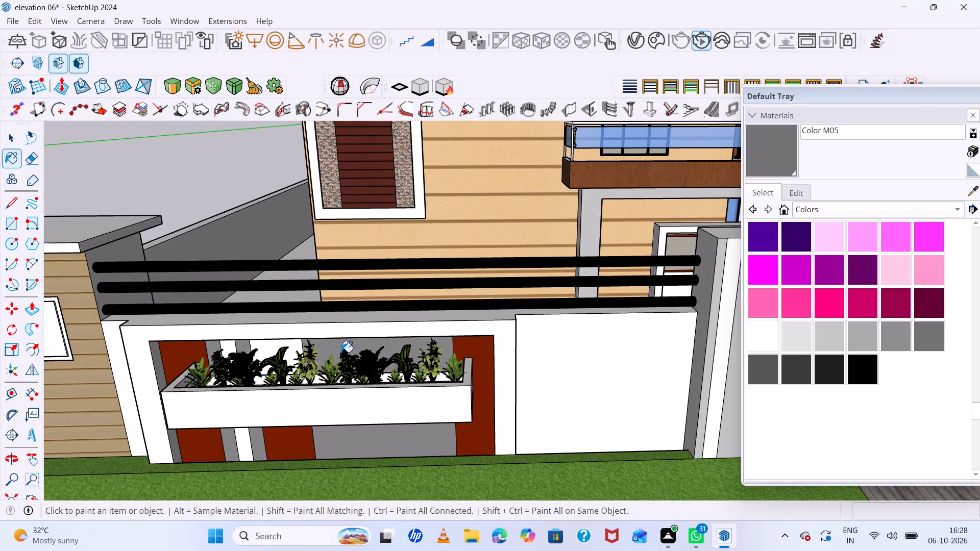
Paint the white panel above the planter box, between the grey strip and the wide grey panel, with in-model Color B08.
scroll(380, 359, "down", 3)
middle_click_drag(413, 381, 409, 312)
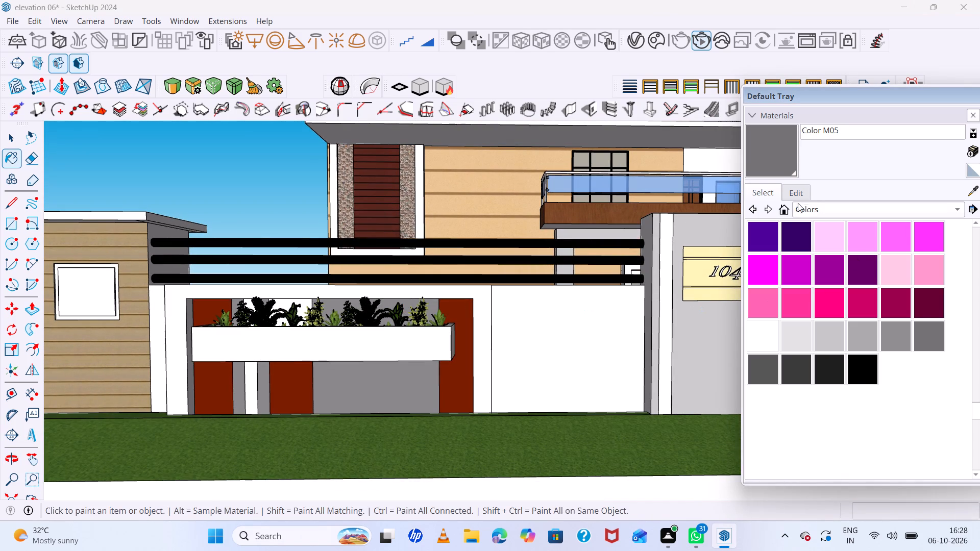
double_click(784, 212)
double_click(893, 234)
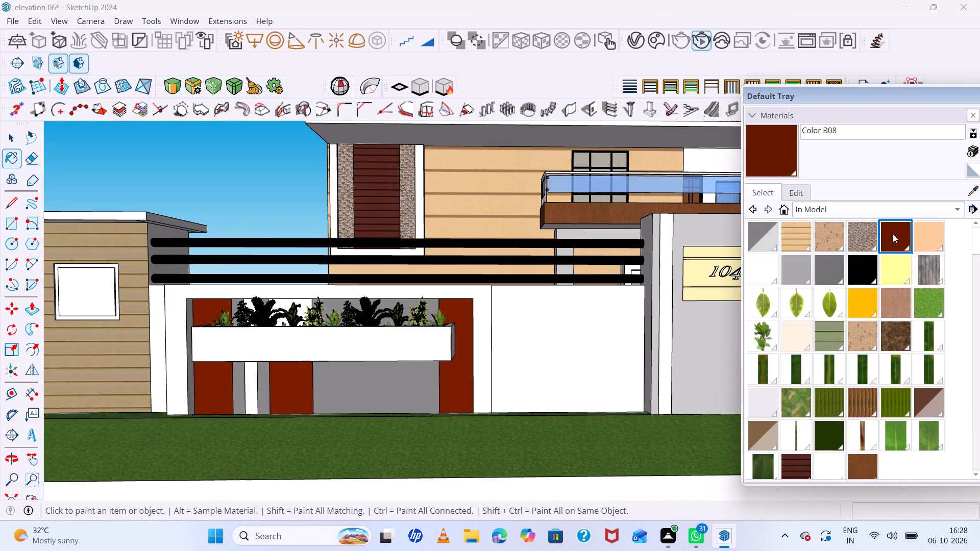
left_click(299, 300)
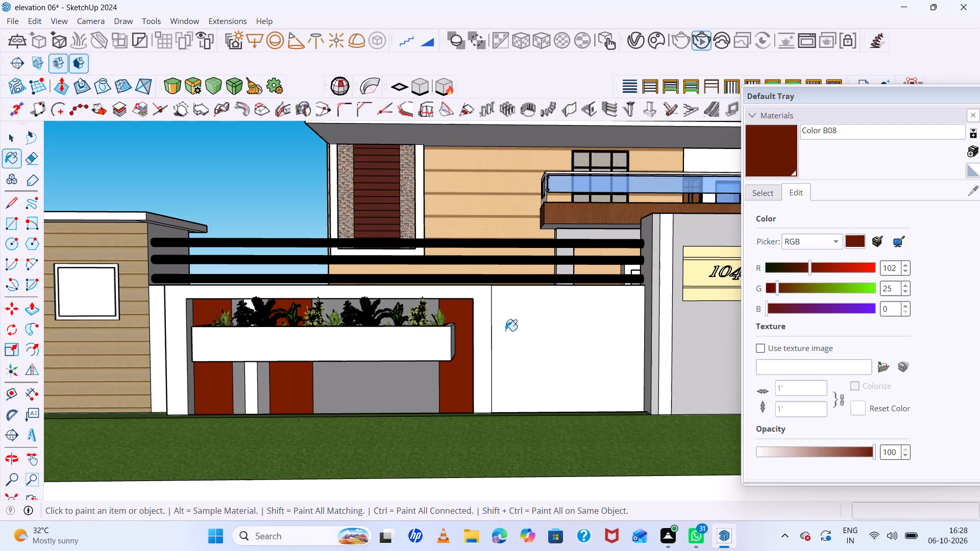
key("space")
scroll(401, 365, "down", 6)
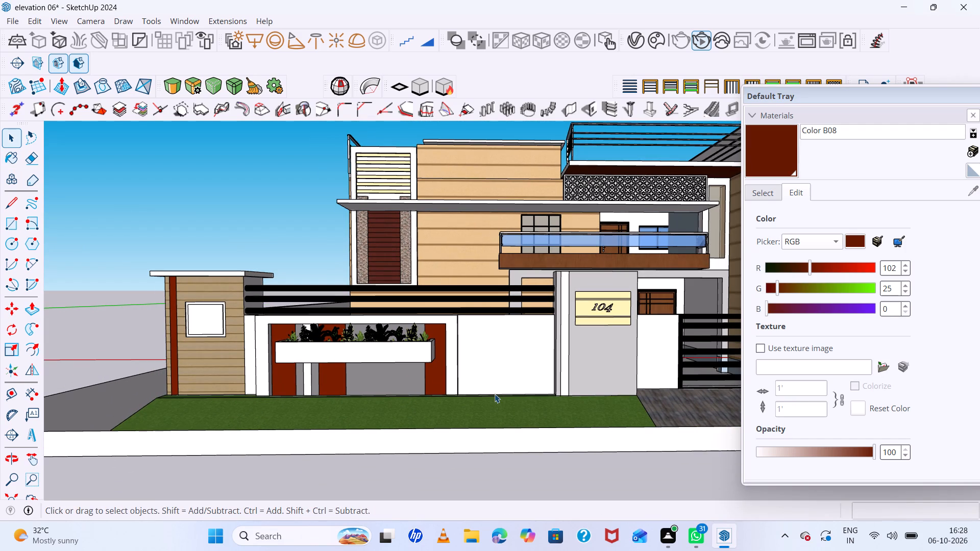
scroll(429, 368, "down", 1)
Adjust the in-model Wood Veneer 01 material by setting its red value to 104.
scroll(429, 368, "down", 3)
scroll(383, 347, "down", 2)
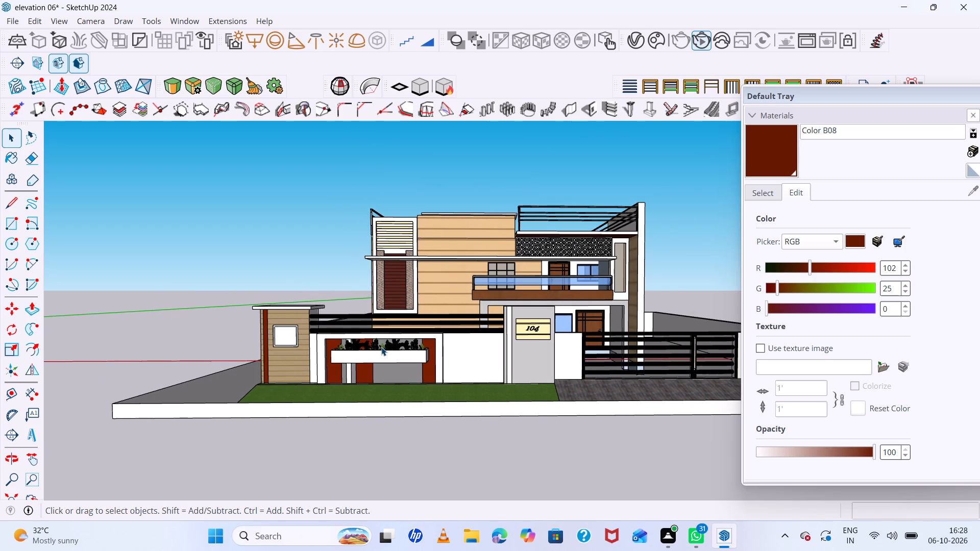
double_click(764, 196)
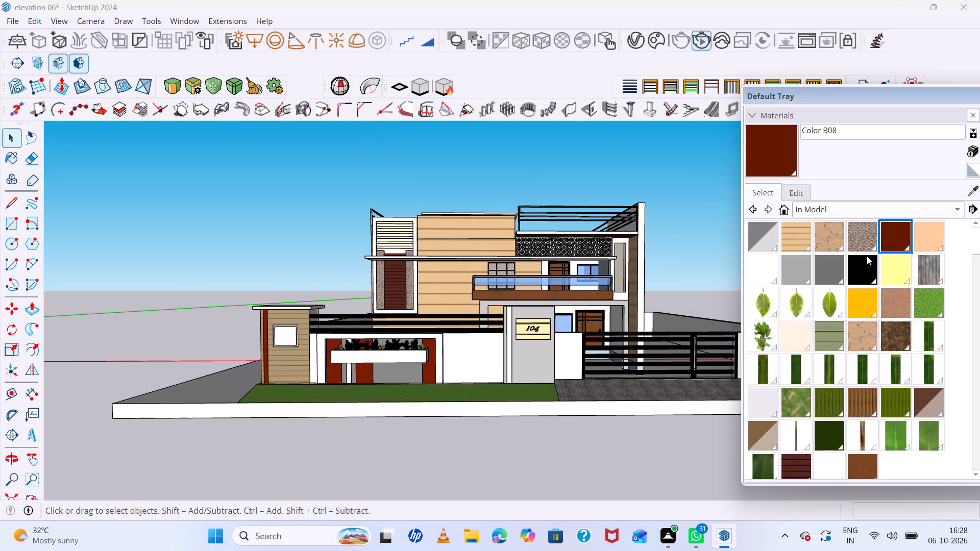
double_click(864, 466)
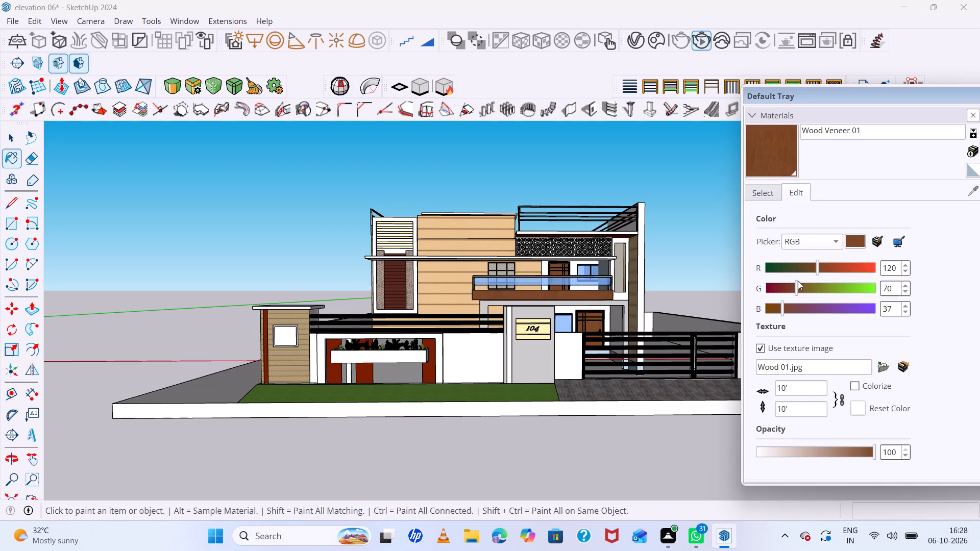
left_click(815, 265)
left_click_drag(815, 265, 810, 266)
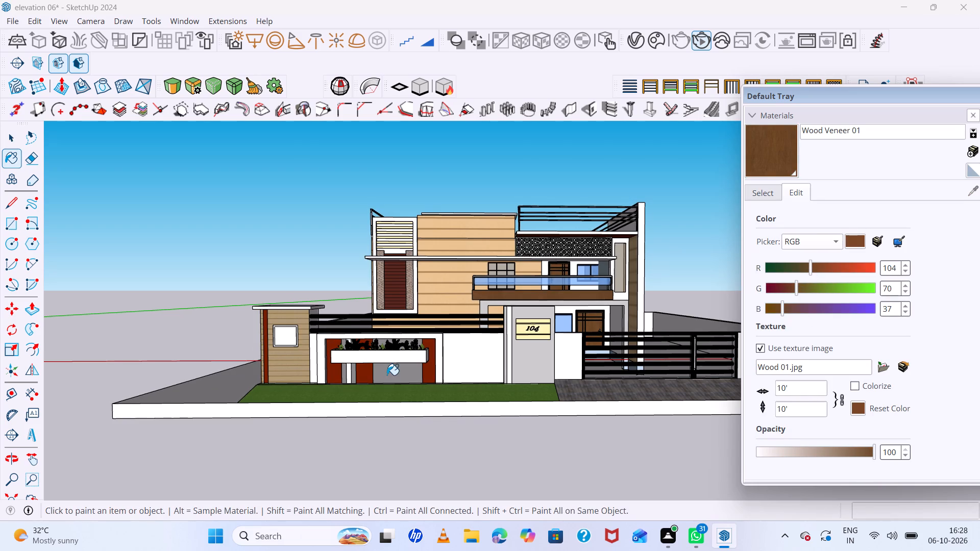
Paint the front and both end faces of the boundary wall's planter box with Wood Veneer 01.
scroll(384, 378, "up", 6)
left_click(406, 351)
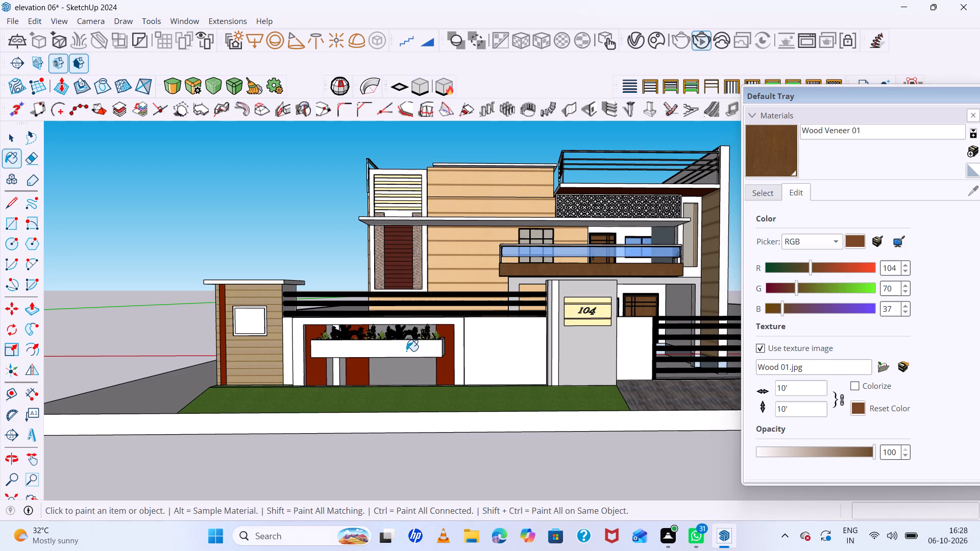
middle_click_drag(435, 358, 425, 394)
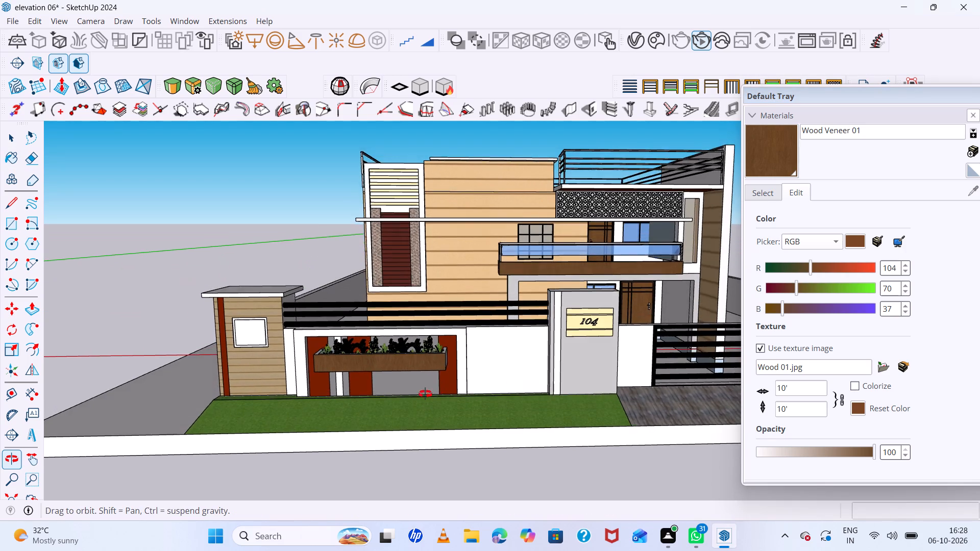
middle_click_drag(425, 394, 389, 399)
scroll(420, 364, "up", 6)
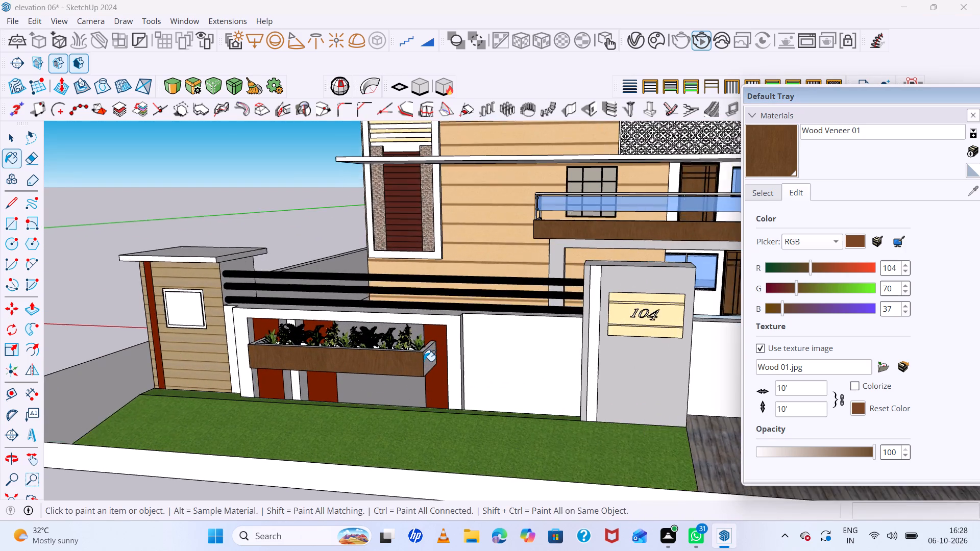
left_click(429, 358)
middle_click_drag(315, 349, 405, 355)
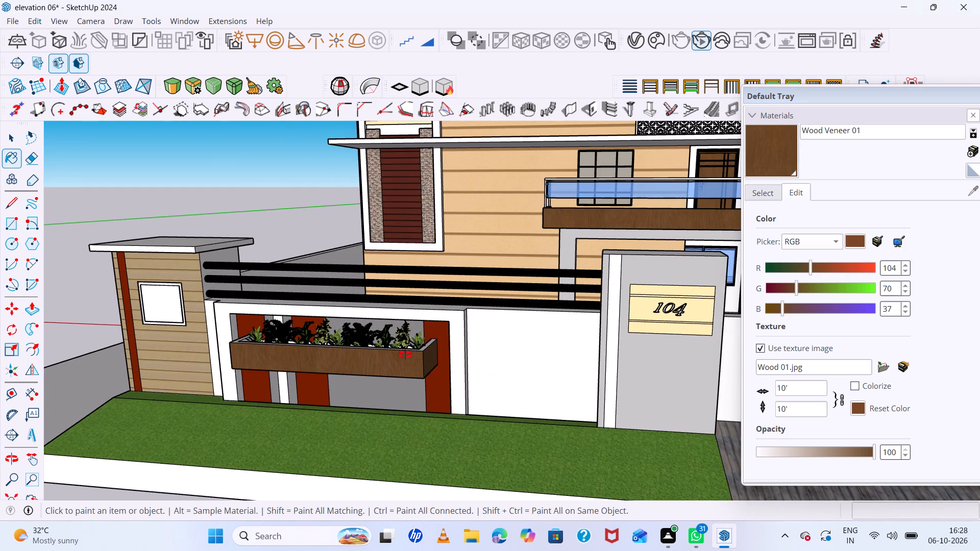
middle_click_drag(405, 355, 517, 355)
double_click(353, 404)
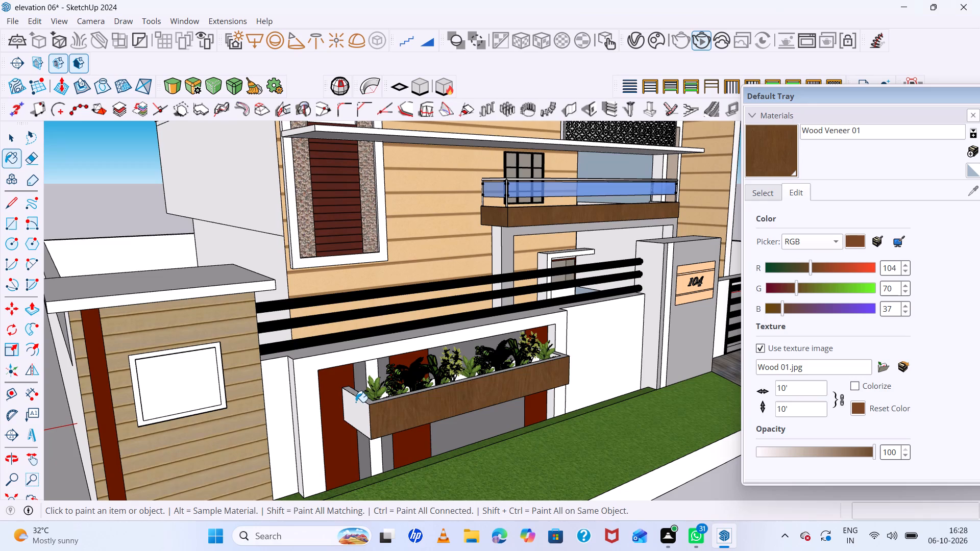
left_click(361, 397)
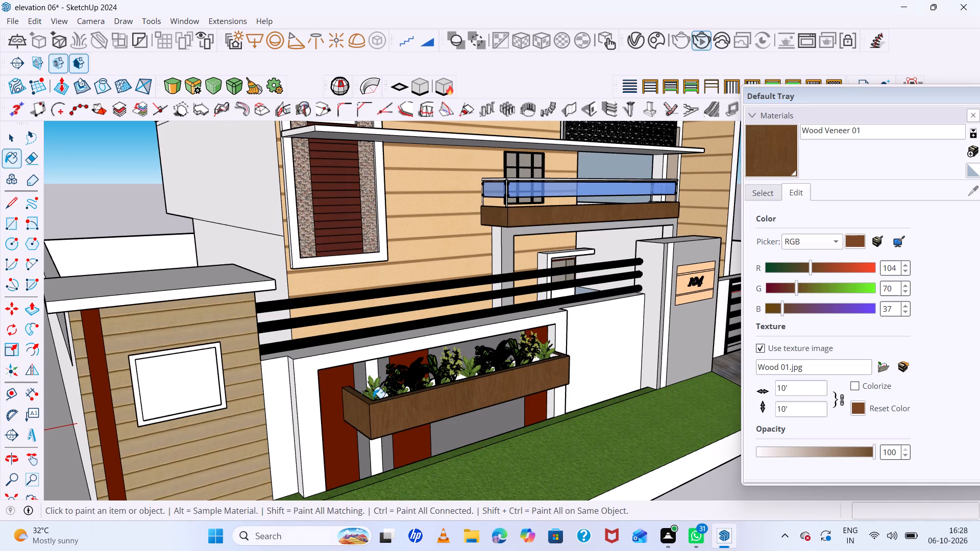
Examine the whole house elevation and its front boundary wall from several angles and distances.
scroll(404, 402, "down", 19)
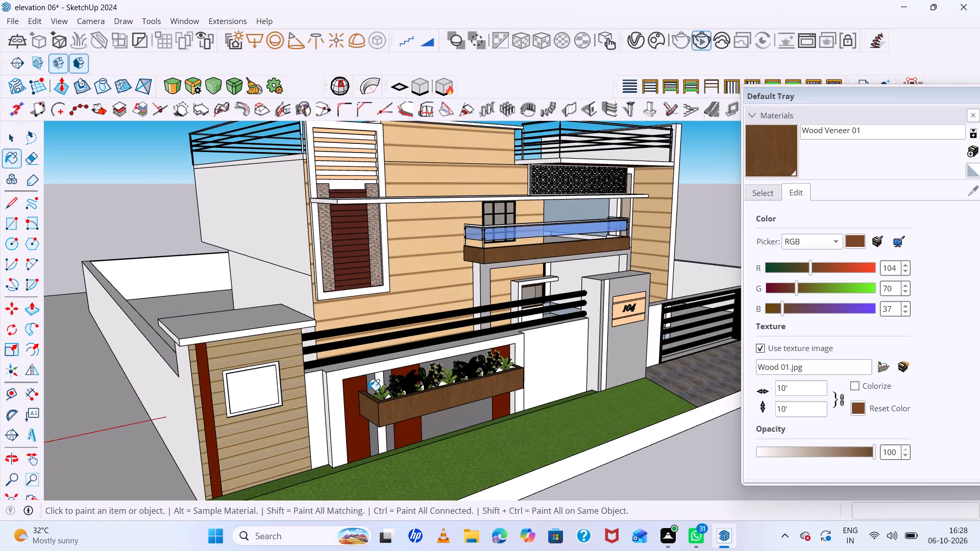
scroll(368, 390, "down", 15)
middle_click_drag(491, 408, 455, 403)
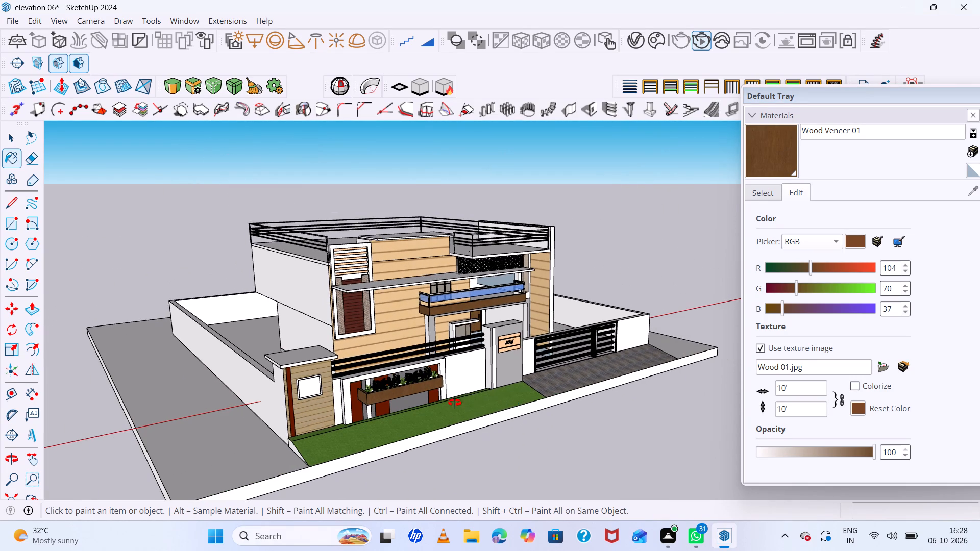
middle_click_drag(455, 403, 292, 371)
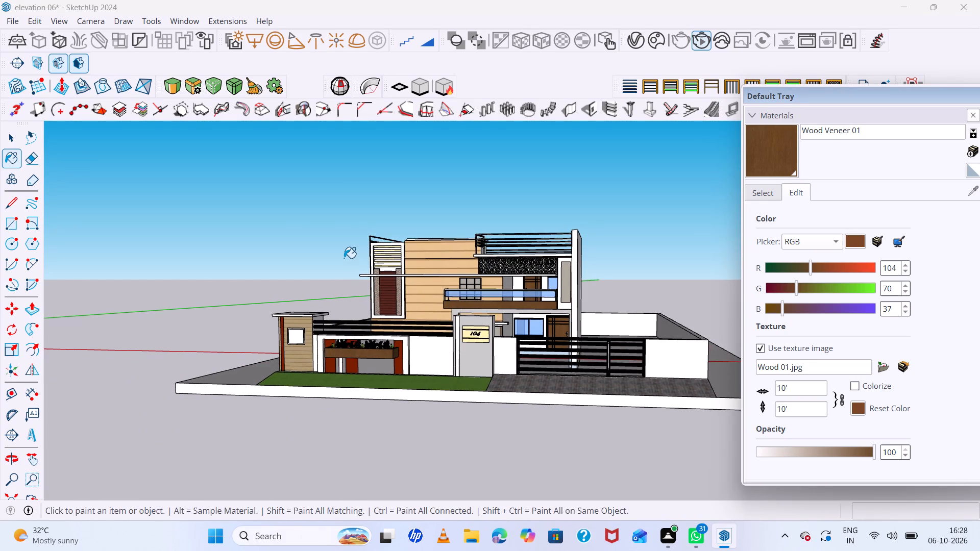
scroll(344, 258, "down", 5)
key("space")
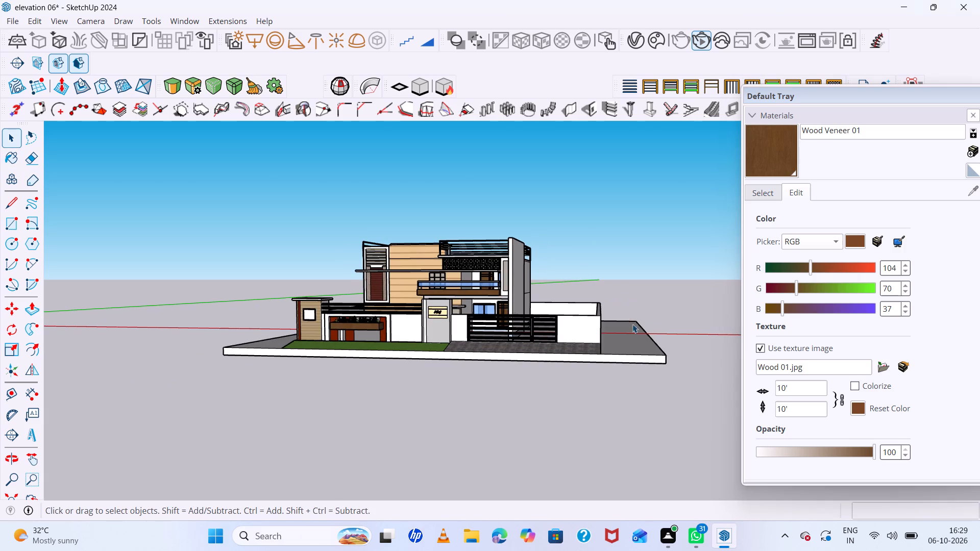
scroll(635, 330, "up", 4)
middle_click_drag(647, 344, 689, 344)
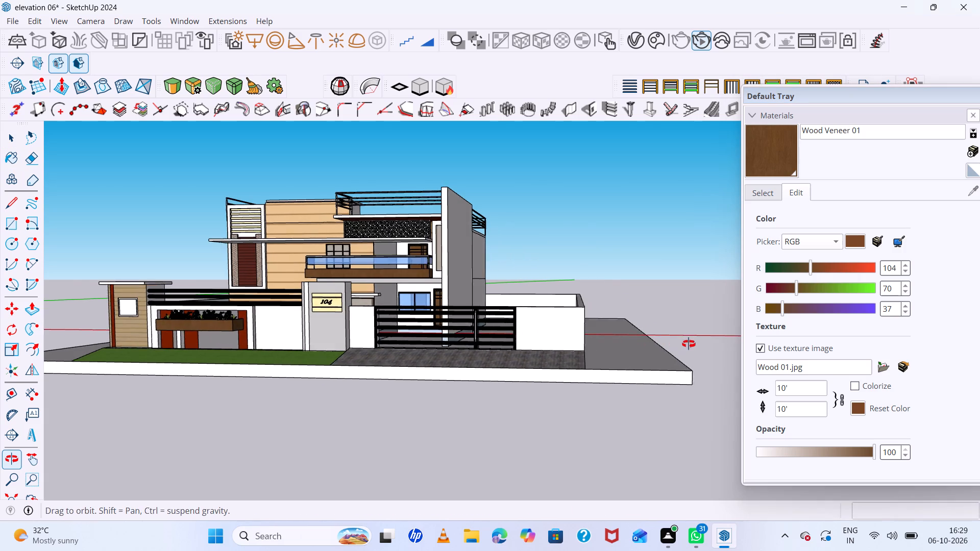
middle_click_drag(689, 344, 690, 344)
scroll(653, 309, "down", 5)
scroll(508, 222, "up", 1)
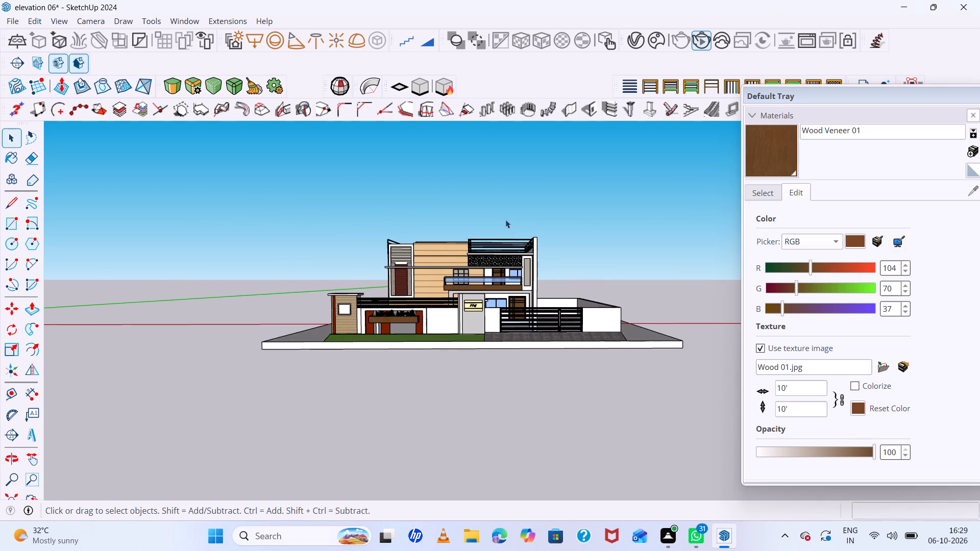
scroll(505, 219, "up", 4)
middle_click_drag(510, 231, 510, 245)
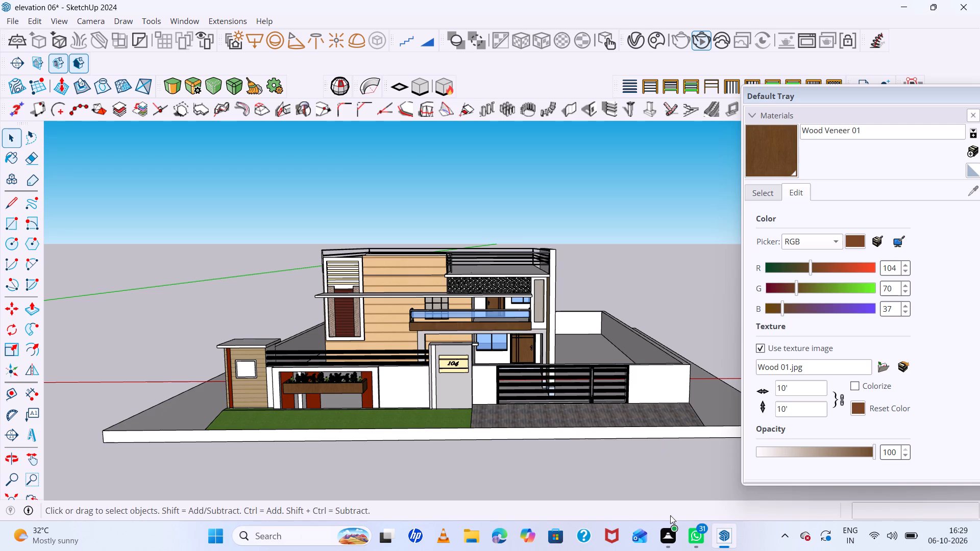
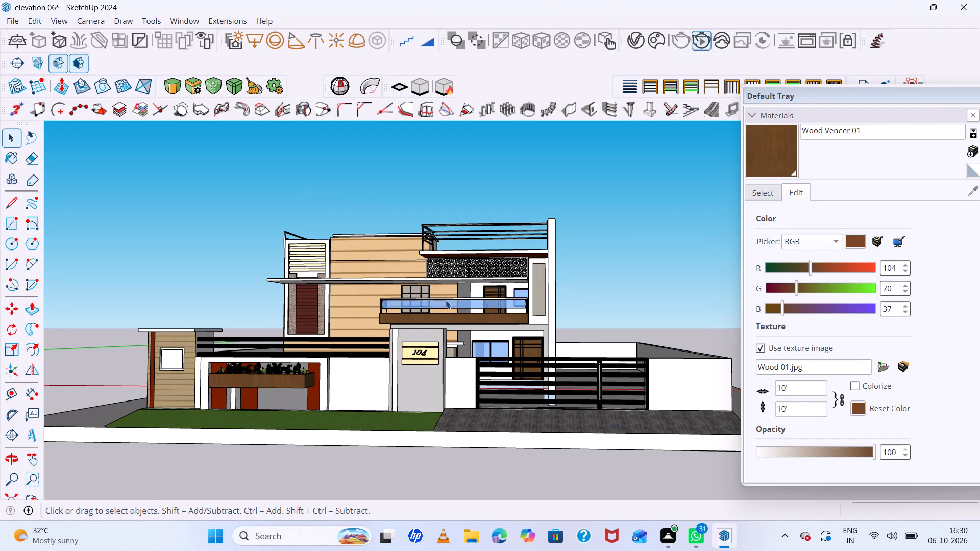
Turn off the display of active section cuts in the model.
left_click(56, 61)
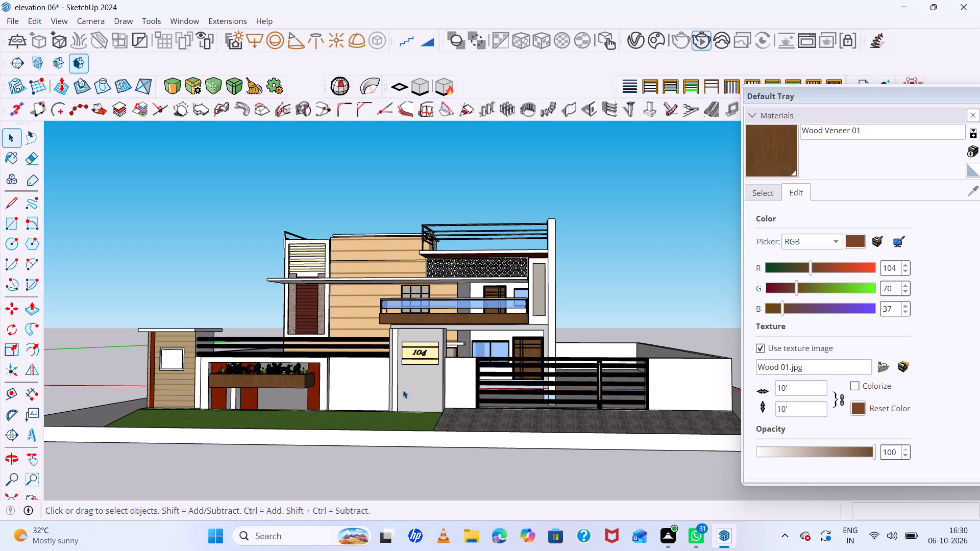
Add a scene showing the whole house and plot from a raised front view, saving the style changes as a new style.
middle_click_drag(371, 293, 386, 442)
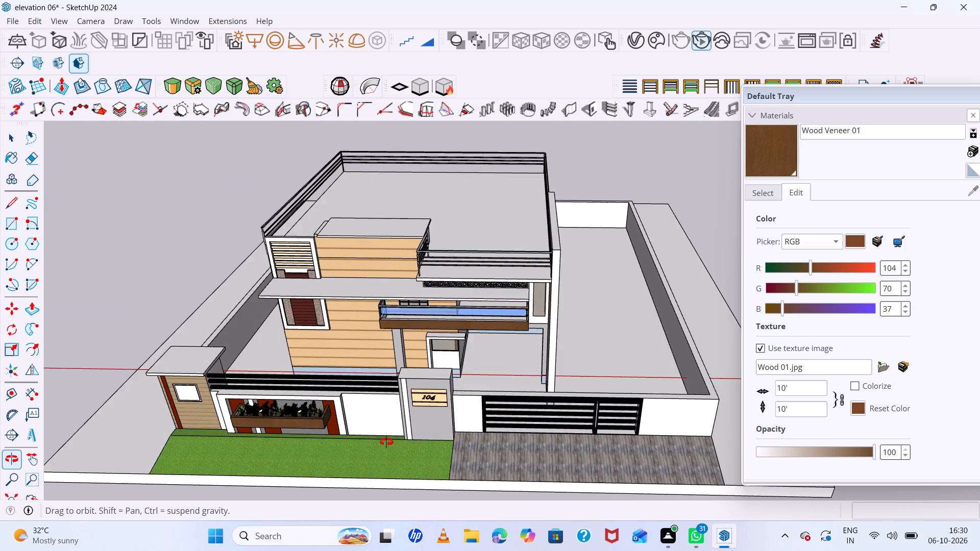
middle_click_drag(386, 442, 387, 442)
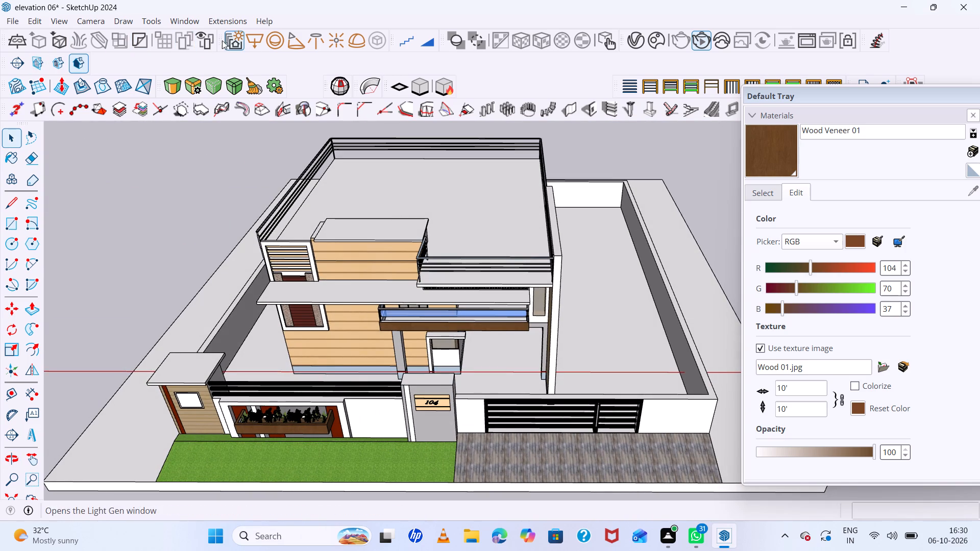
left_click(54, 22)
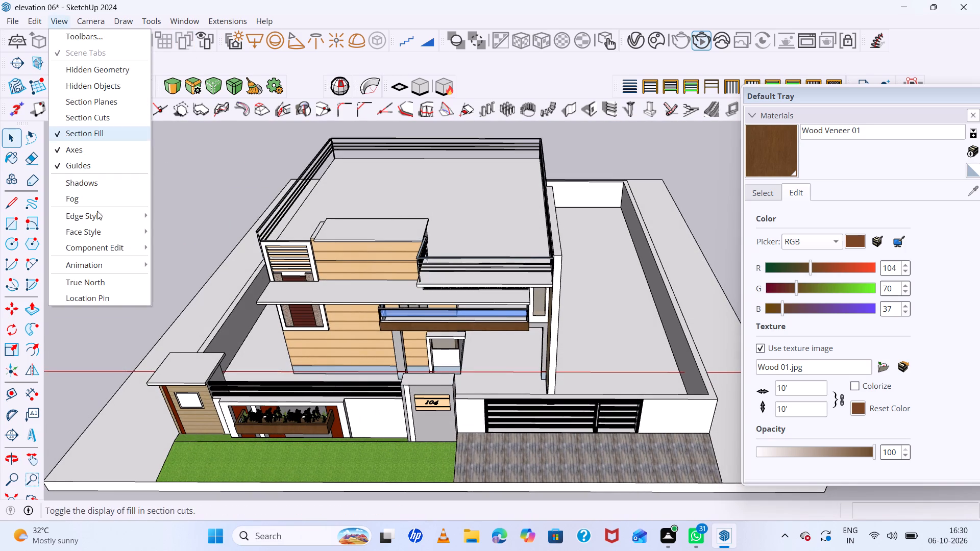
double_click(96, 268)
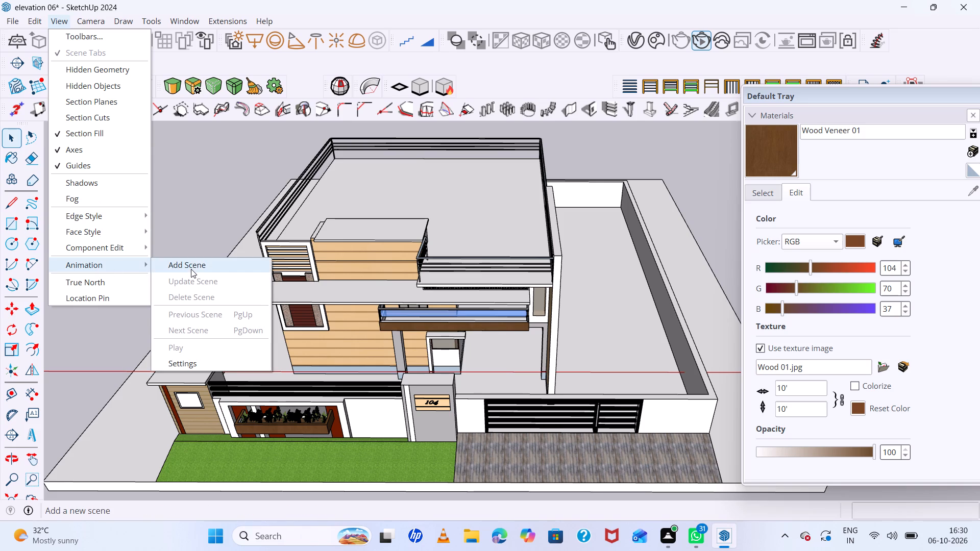
left_click(191, 269)
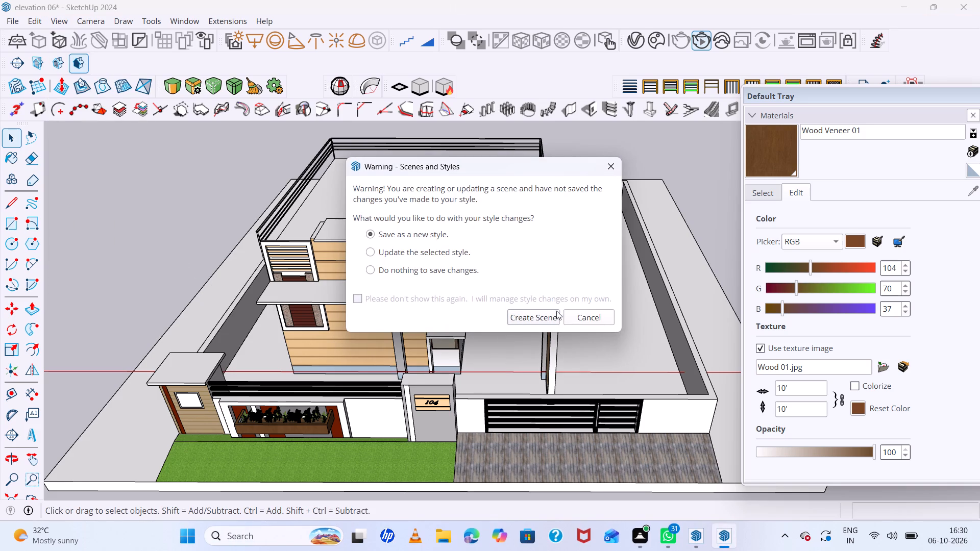
left_click(543, 319)
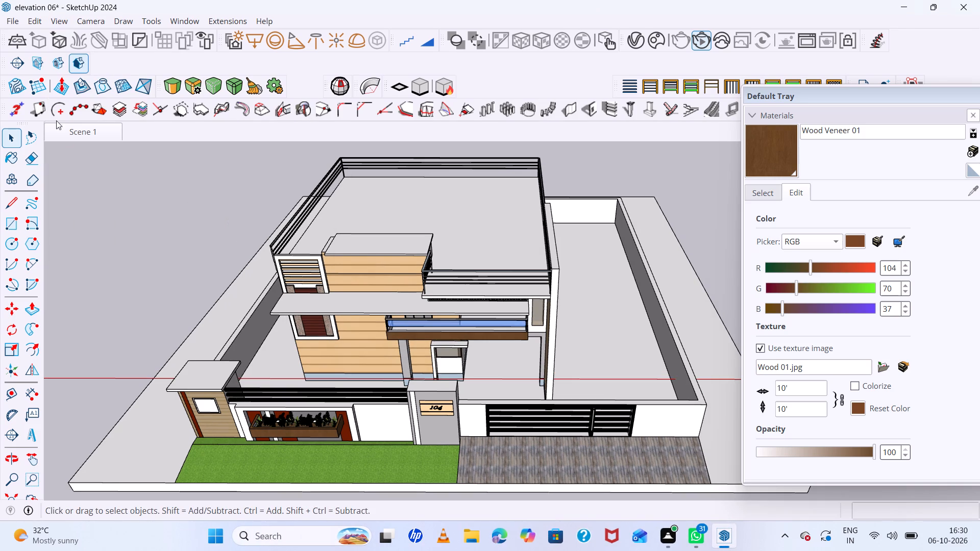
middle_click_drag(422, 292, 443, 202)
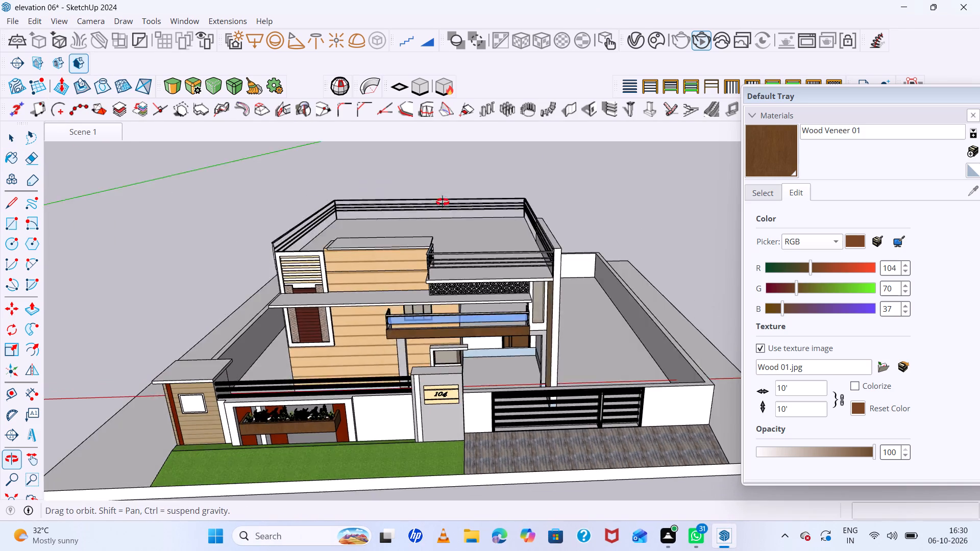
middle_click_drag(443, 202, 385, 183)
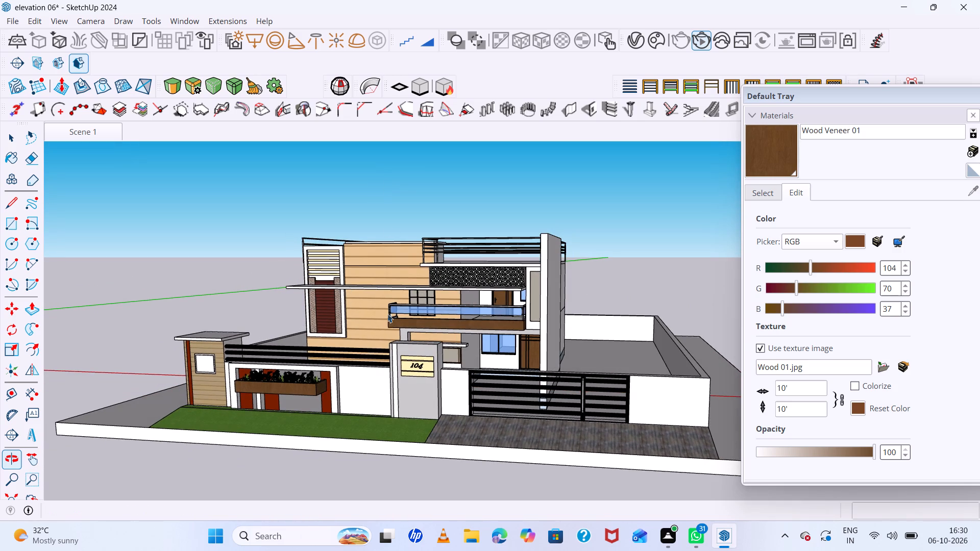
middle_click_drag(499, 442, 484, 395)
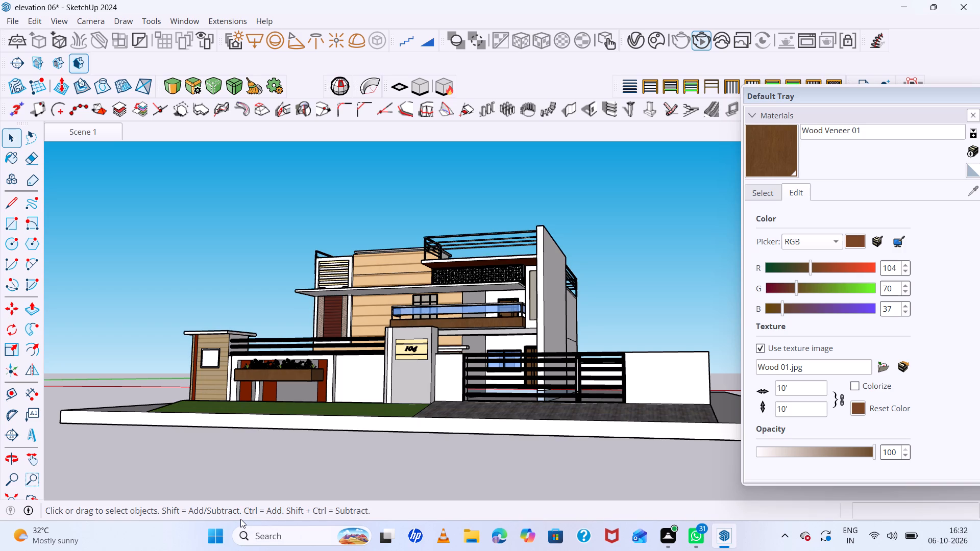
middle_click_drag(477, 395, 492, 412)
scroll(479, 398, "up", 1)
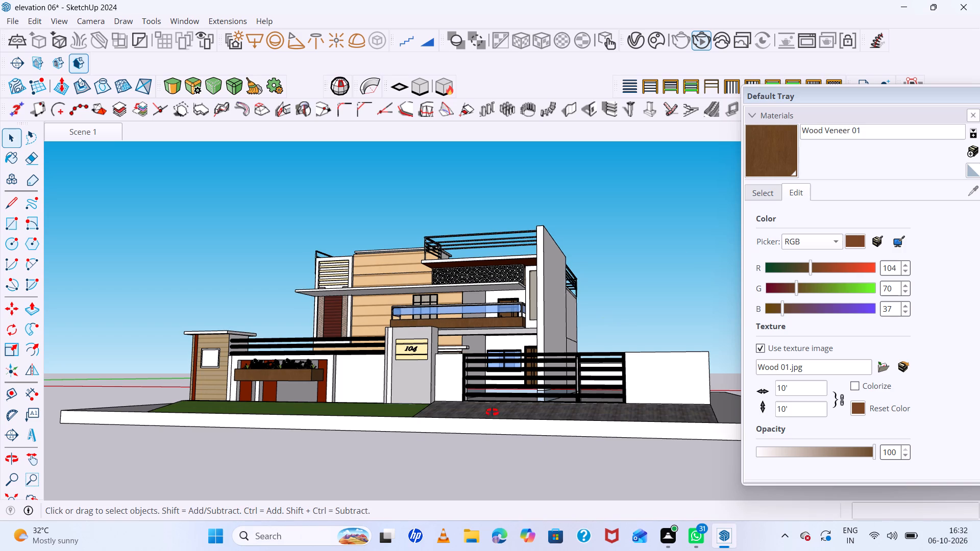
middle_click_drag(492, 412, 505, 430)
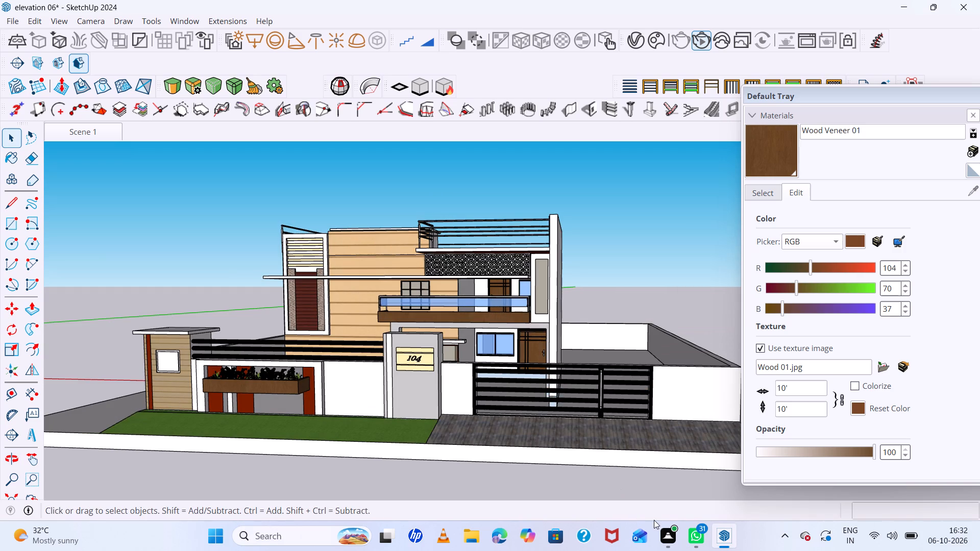
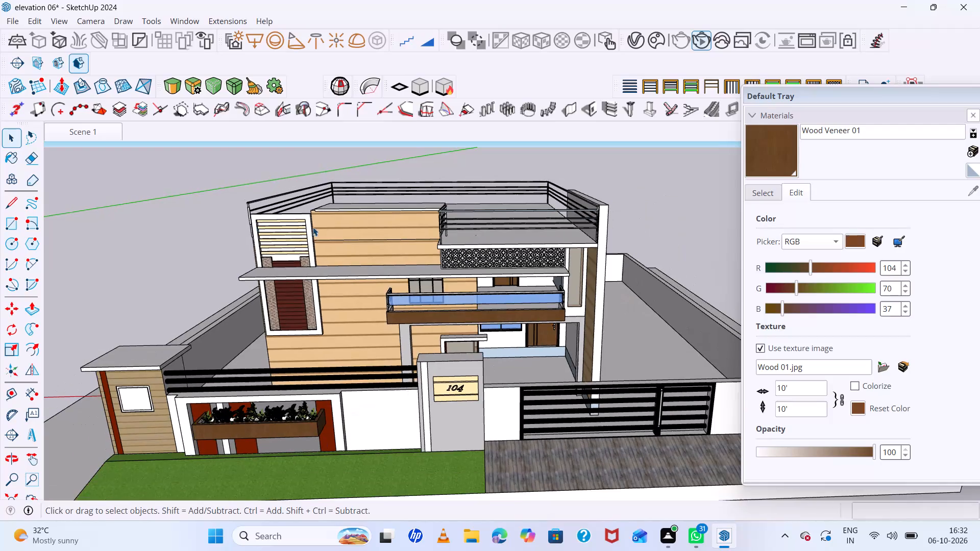
Test Scene 1 by recalling its saved camera view from a different viewpoint of the house.
scroll(362, 235, "down", 6)
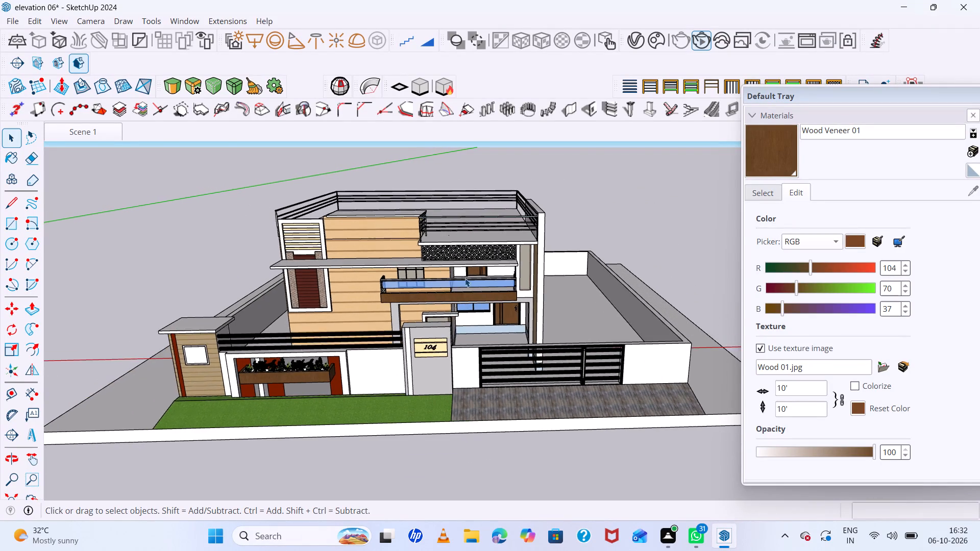
middle_click_drag(648, 350, 554, 295)
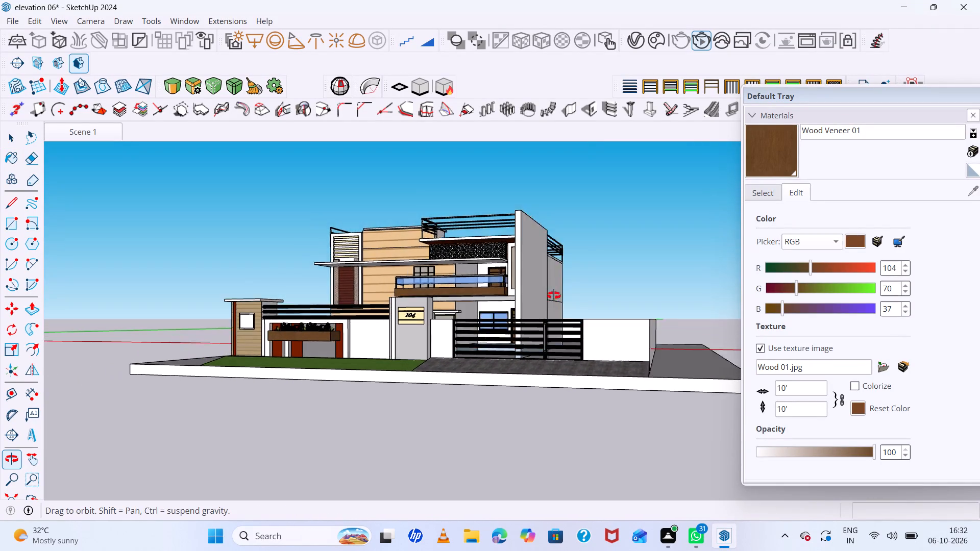
middle_click_drag(554, 295, 545, 306)
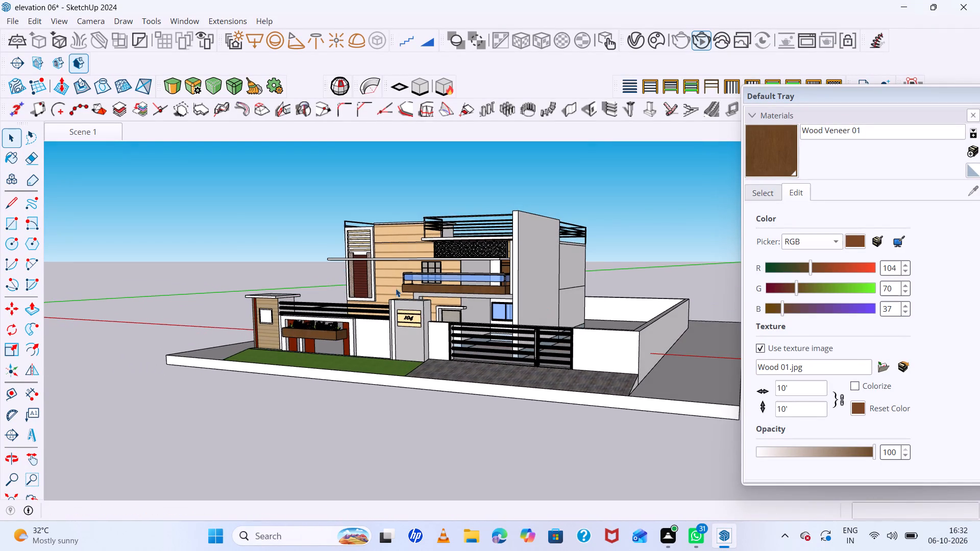
left_click(85, 130)
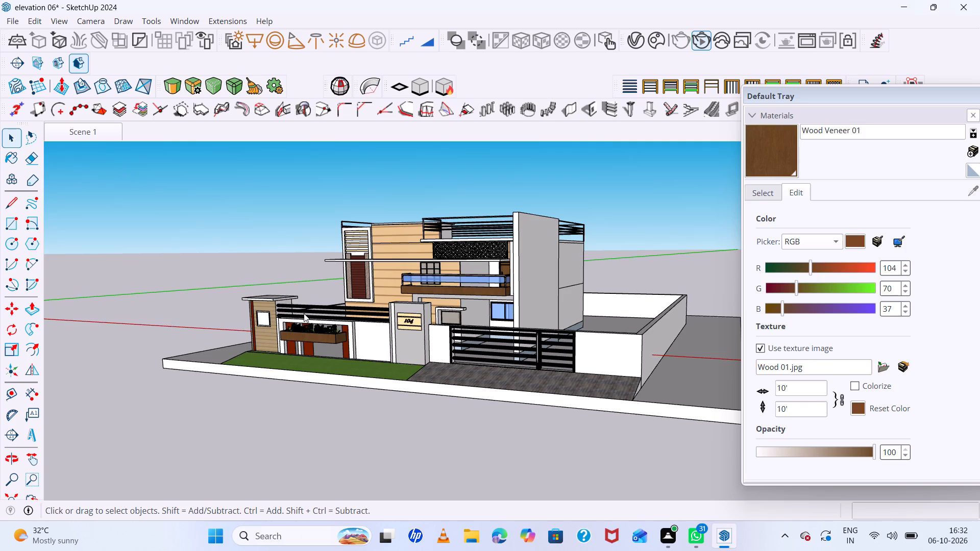
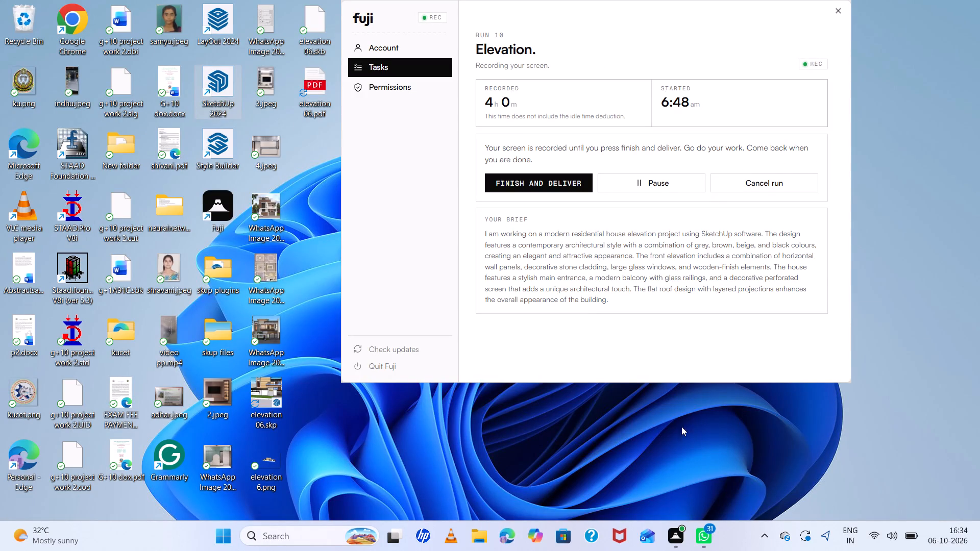
Reopen the recovered version of the elevation 06 model in SketchUp from the recent files.
left_click(416, 415)
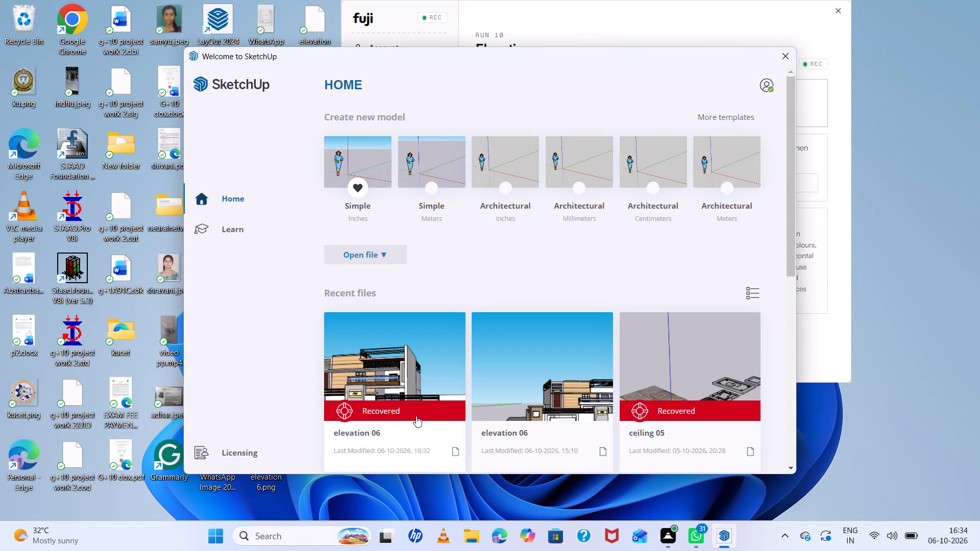
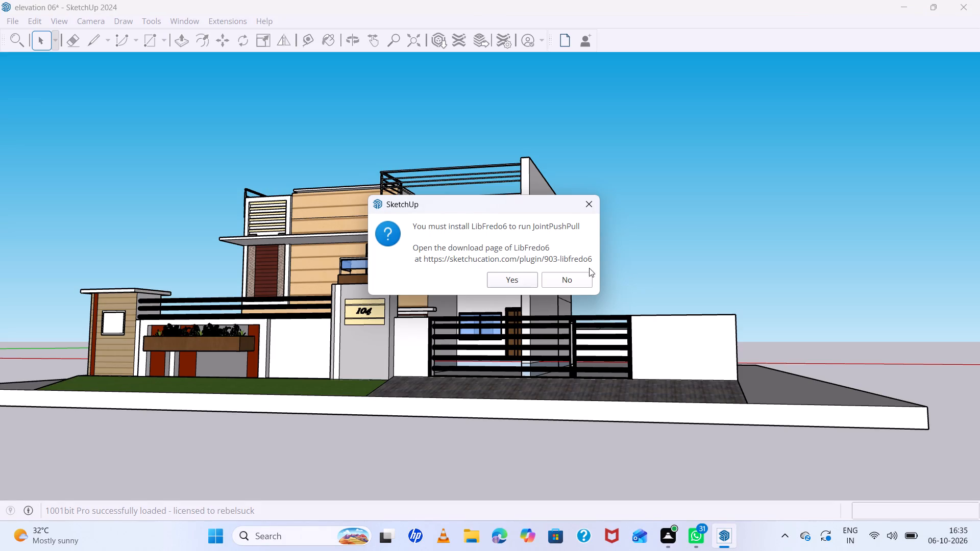
Decline the LibFredo6 download and ignore the available extension updates.
left_click(566, 280)
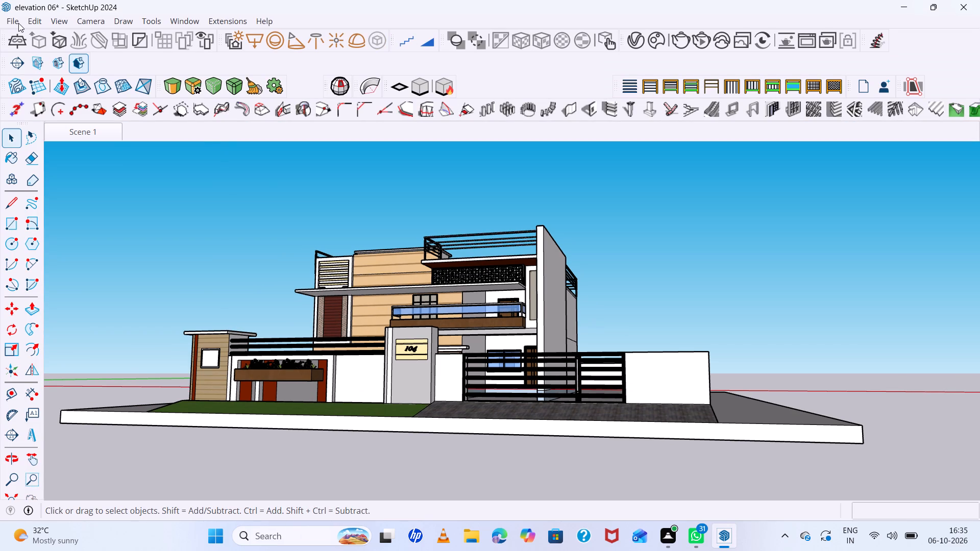
left_click(18, 23)
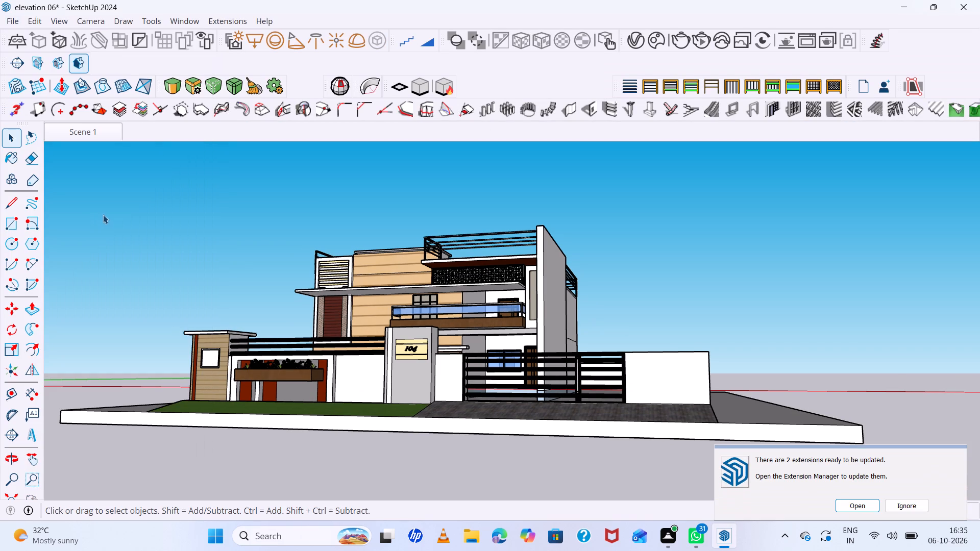
double_click(909, 510)
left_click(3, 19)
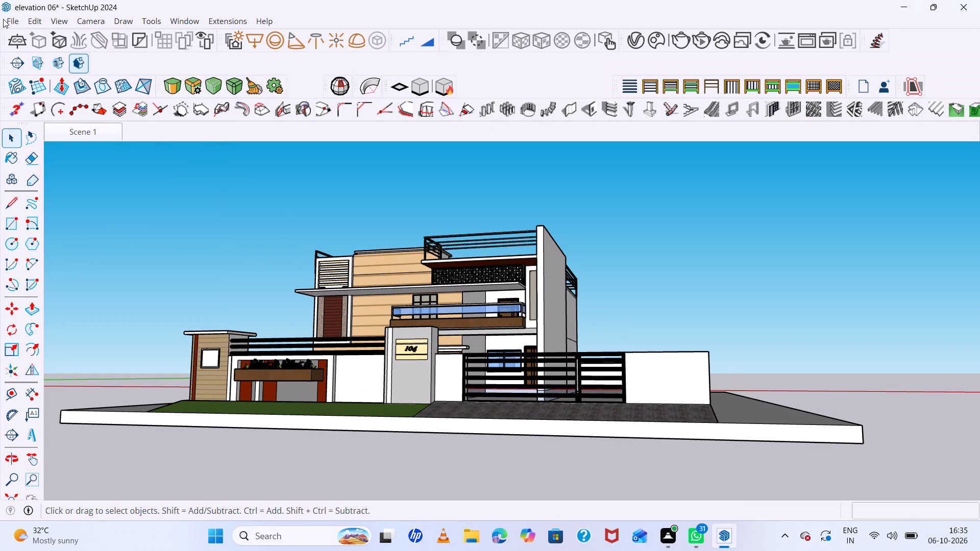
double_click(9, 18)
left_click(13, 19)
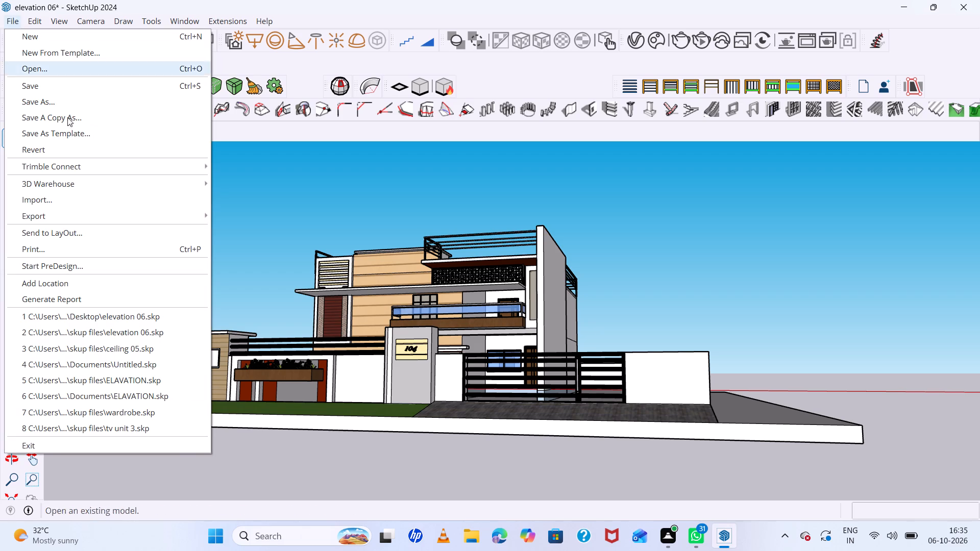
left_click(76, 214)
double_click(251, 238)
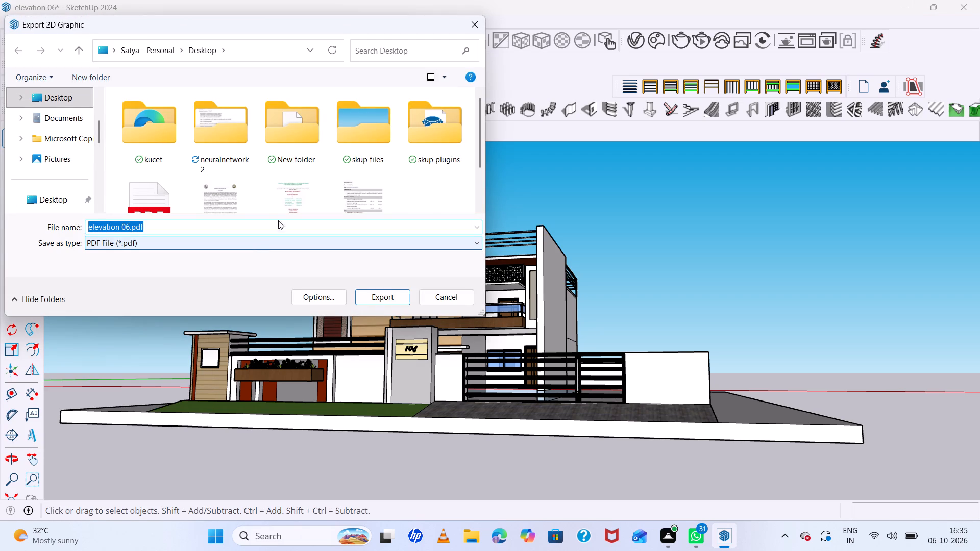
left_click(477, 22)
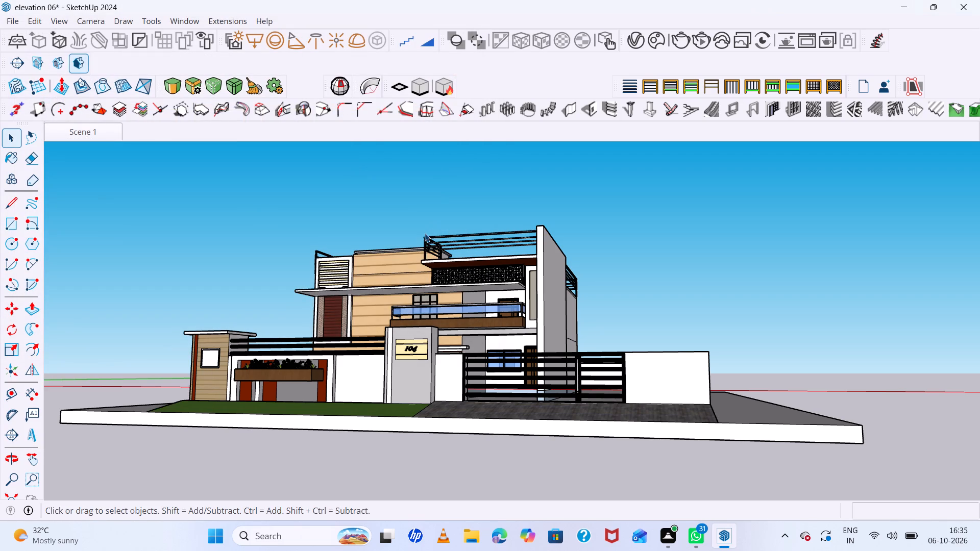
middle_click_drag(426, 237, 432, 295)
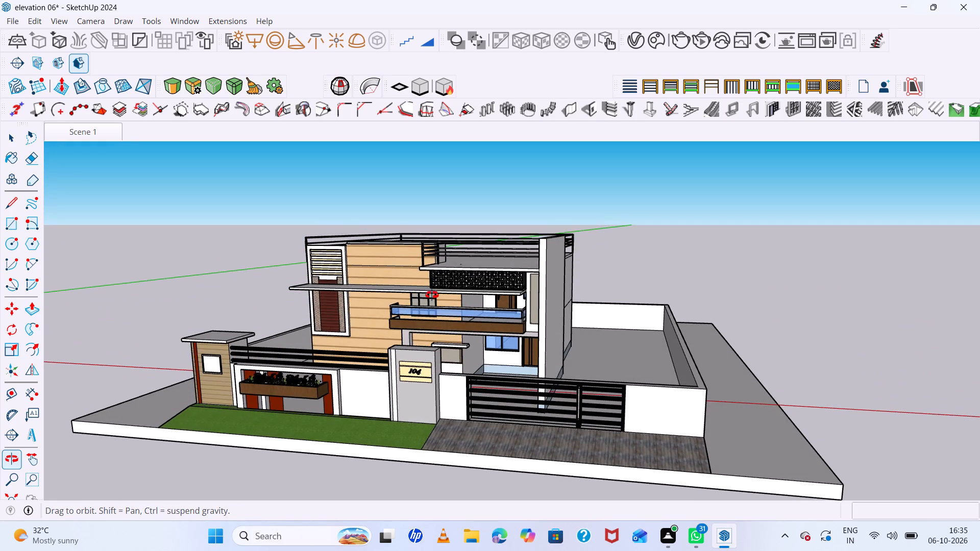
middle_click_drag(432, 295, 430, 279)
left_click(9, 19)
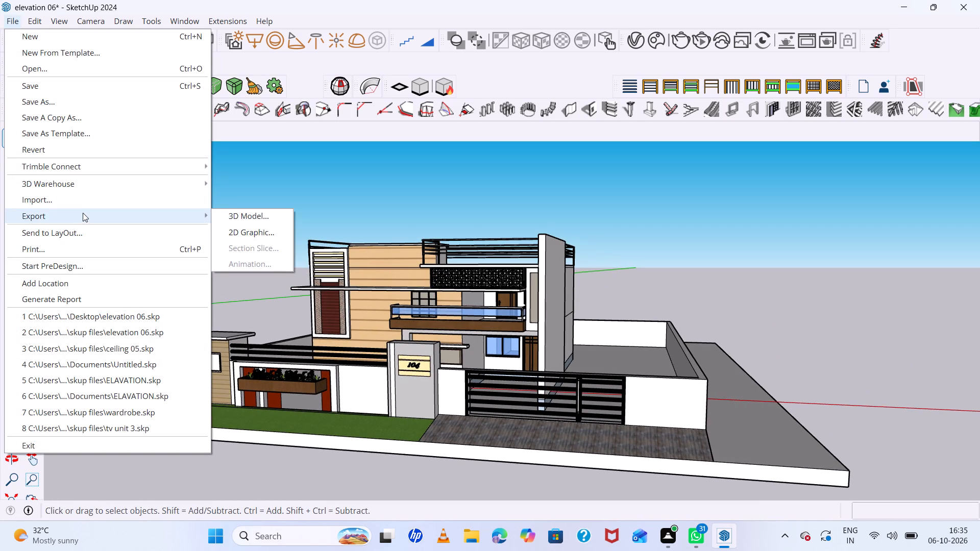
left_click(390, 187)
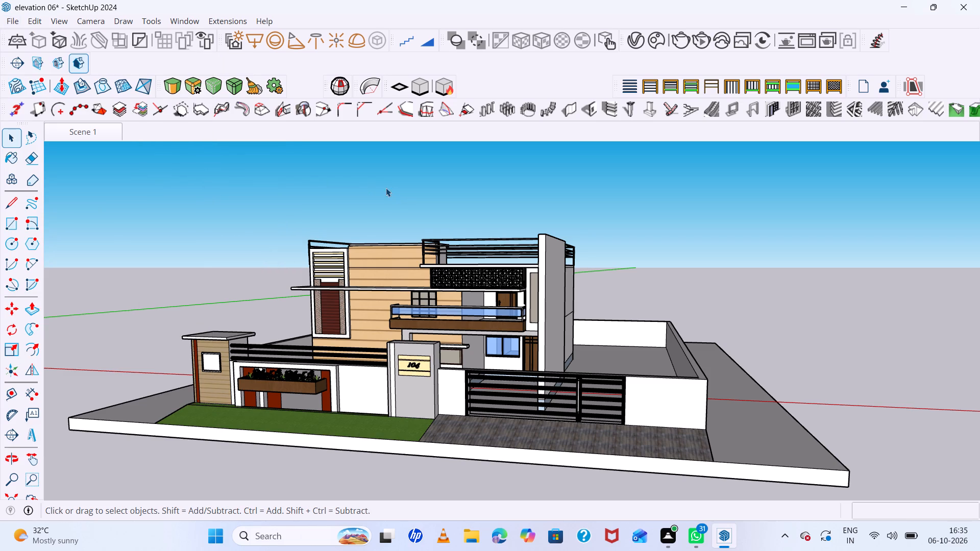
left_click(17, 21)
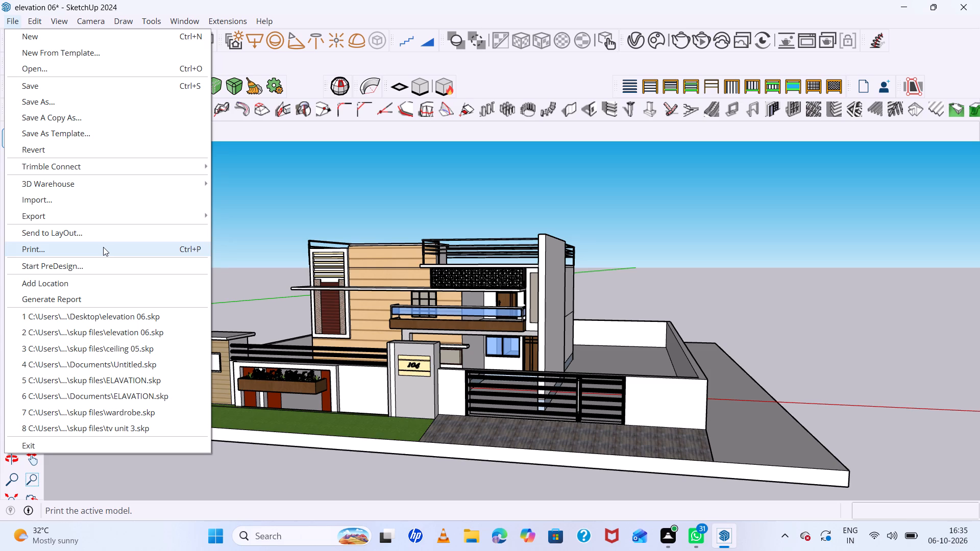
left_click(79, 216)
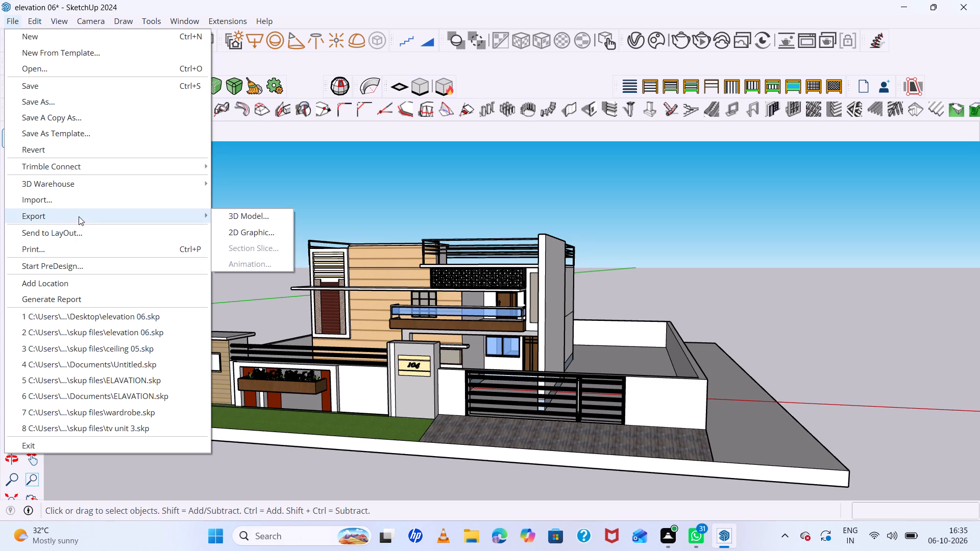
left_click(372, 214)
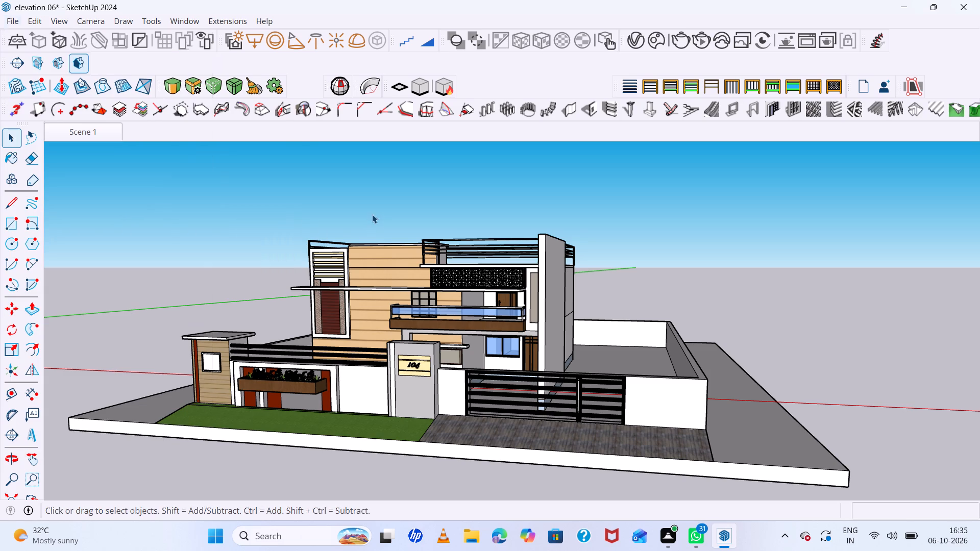
Preview the current view's printout and examine the house on the page at several zoom levels, closing the preview when done.
left_click(13, 18)
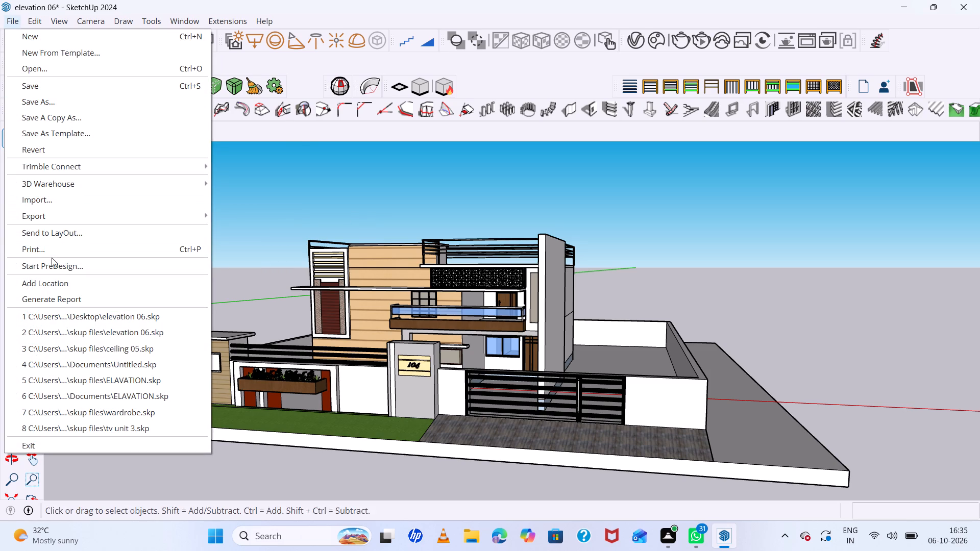
left_click(102, 249)
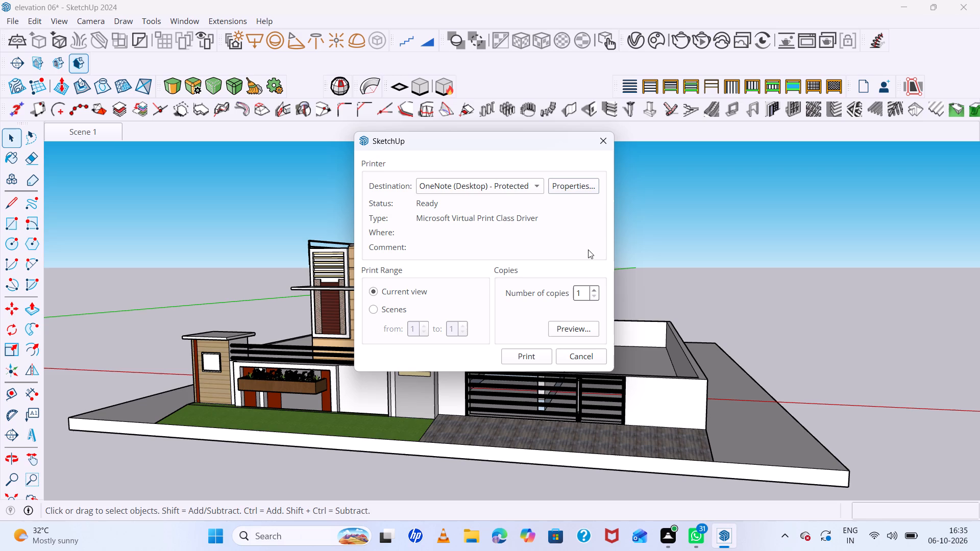
left_click(585, 329)
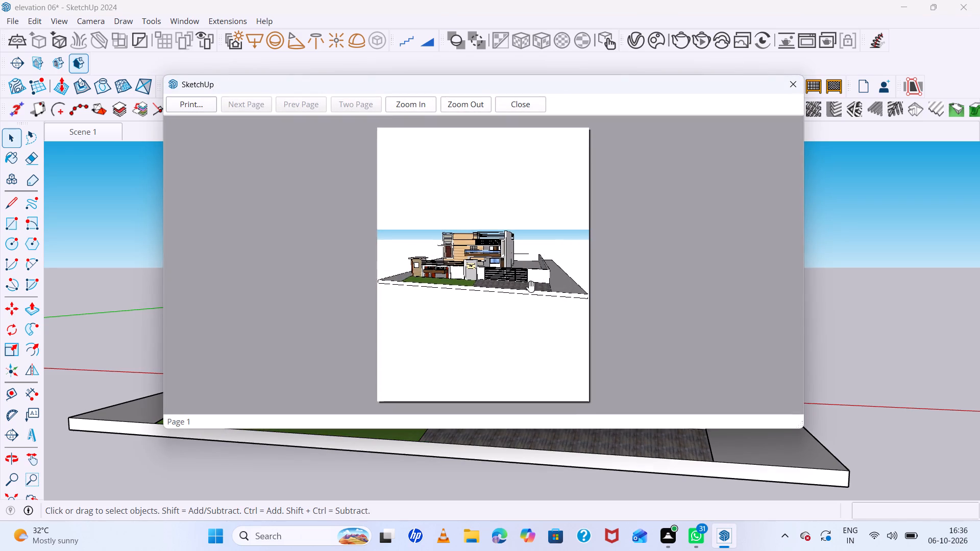
scroll(511, 266, "up", 13)
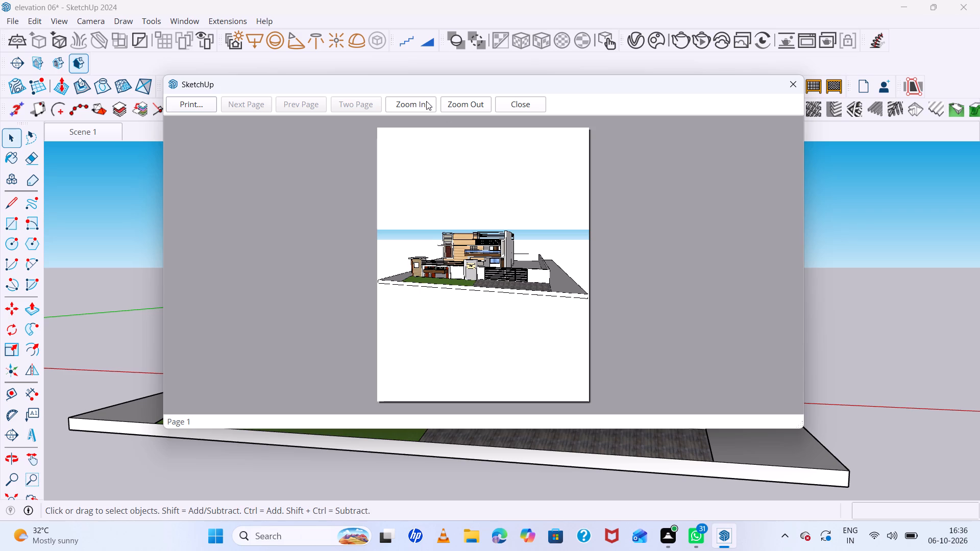
triple_click(422, 106)
triple_click(422, 106)
triple_click(422, 106)
triple_click(422, 106)
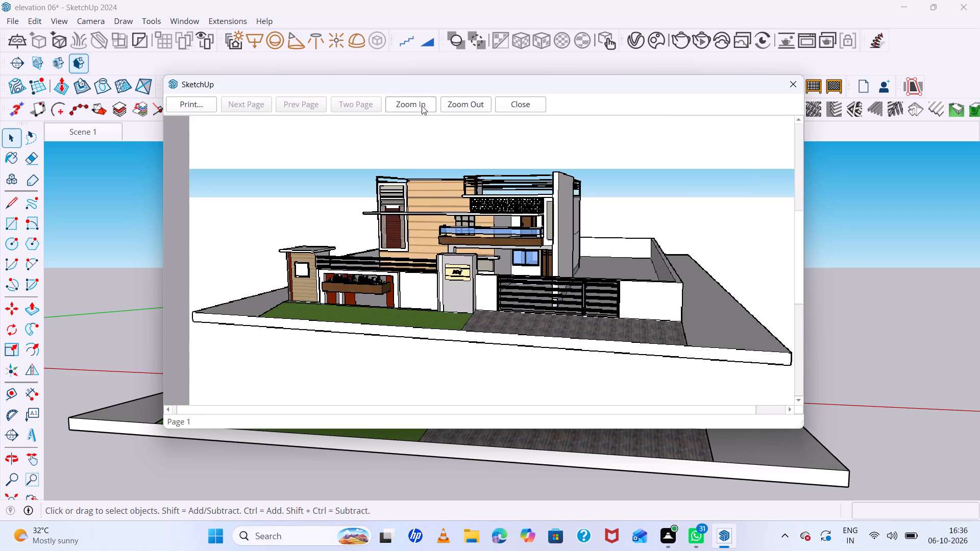
left_click(422, 106)
left_click(422, 106)
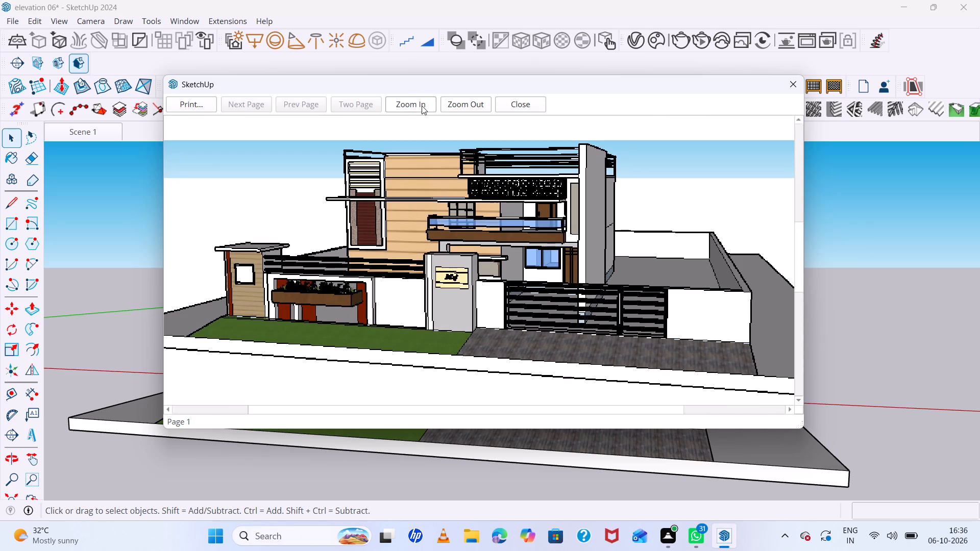
triple_click(476, 106)
triple_click(476, 106)
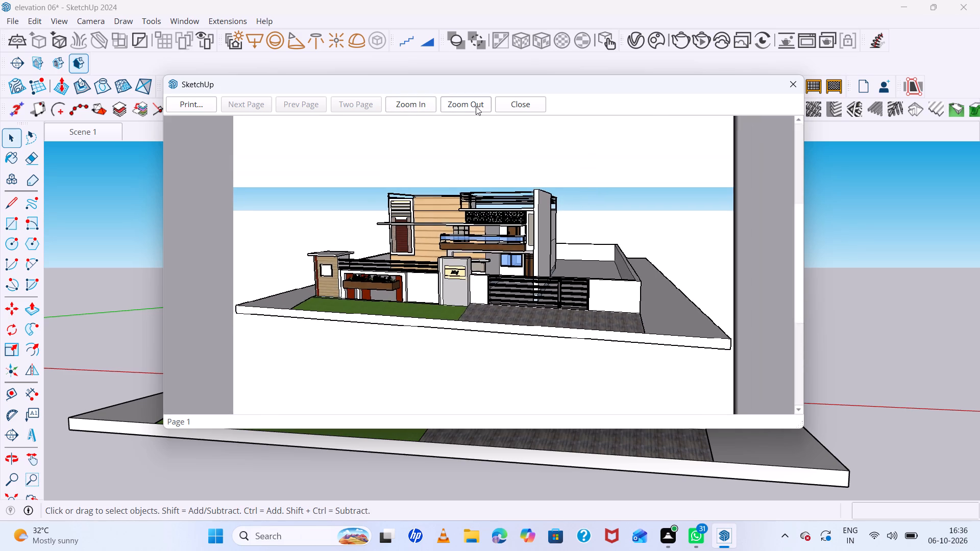
triple_click(476, 106)
left_click(476, 106)
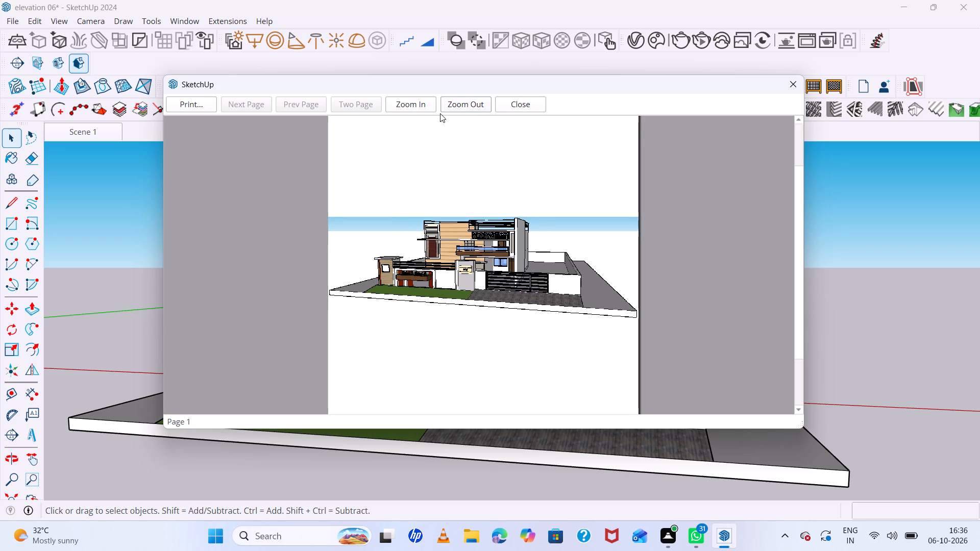
scroll(466, 253, "up", 4)
left_click(418, 113)
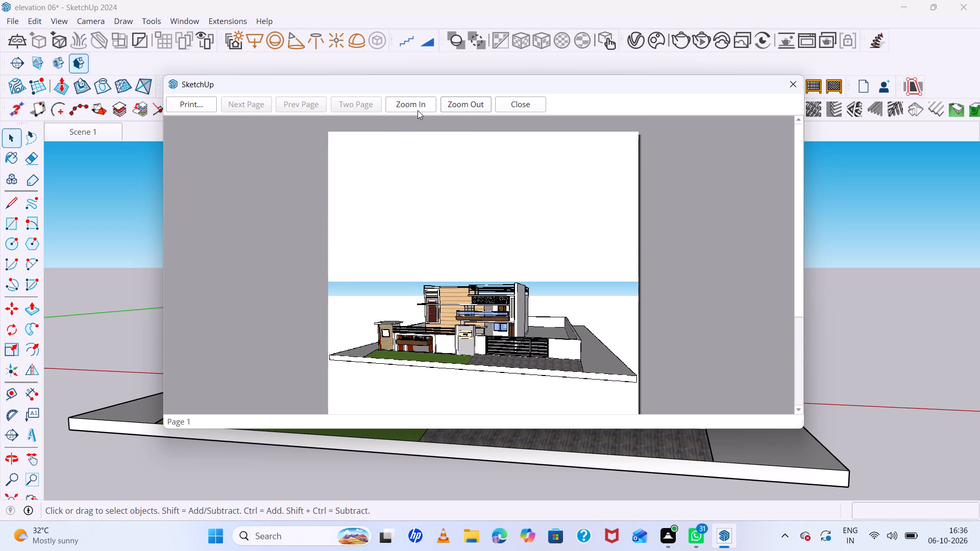
triple_click(418, 107)
triple_click(418, 107)
double_click(418, 107)
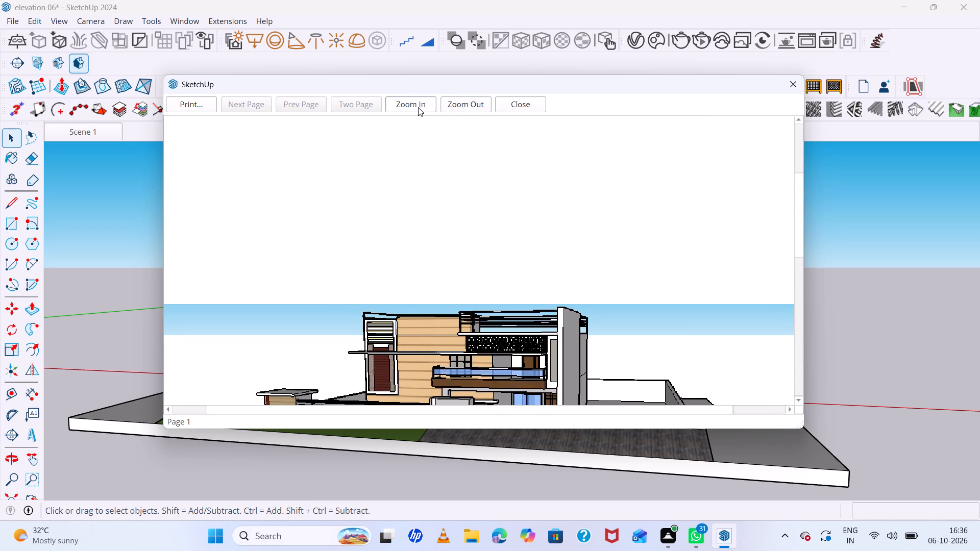
double_click(791, 90)
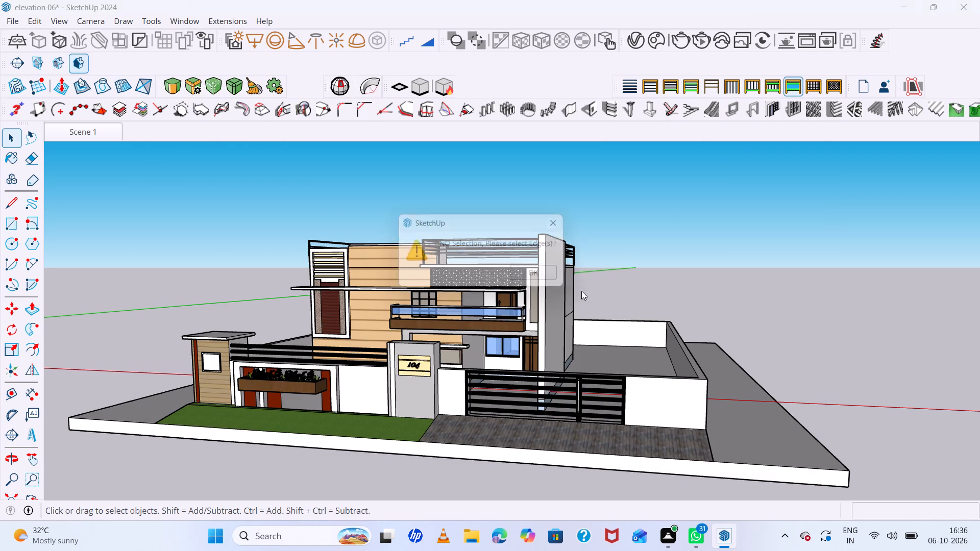
left_click(549, 280)
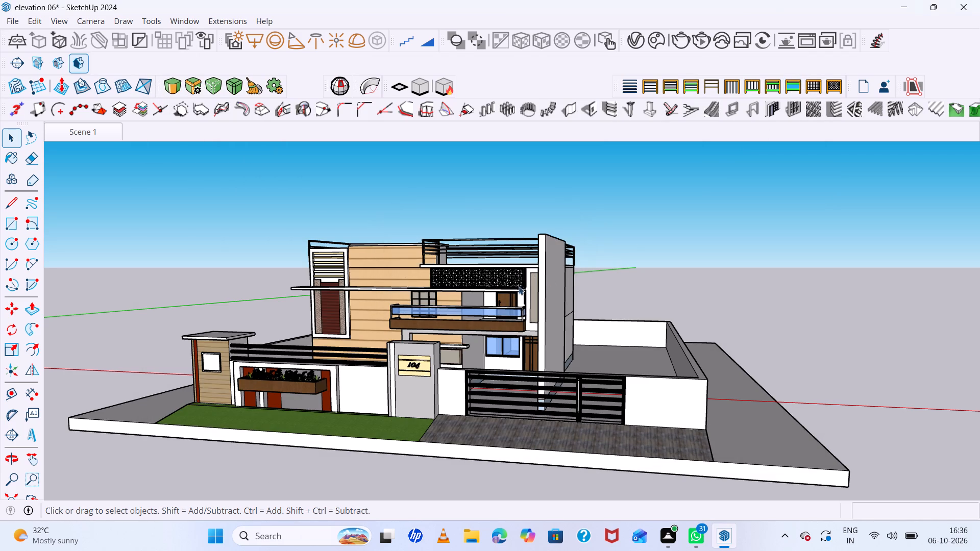
Reopen the print setup and check the page orientation options of the OneNote (Desktop) - Protected printer.
double_click(14, 18)
double_click(16, 19)
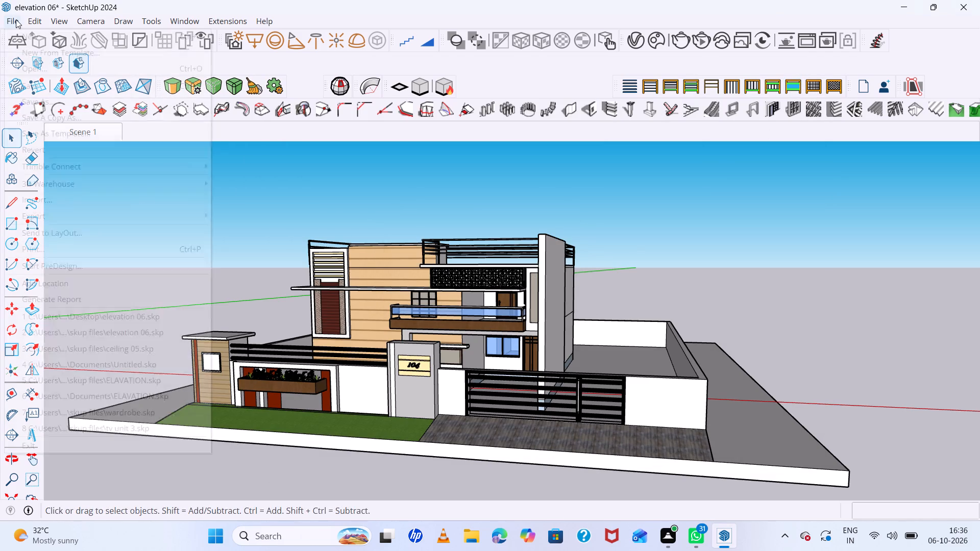
left_click(14, 20)
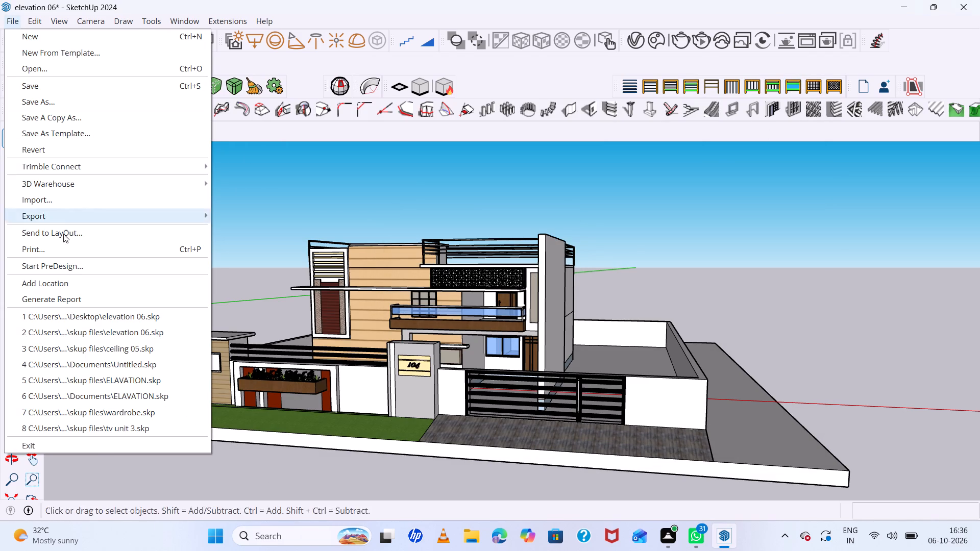
left_click(70, 252)
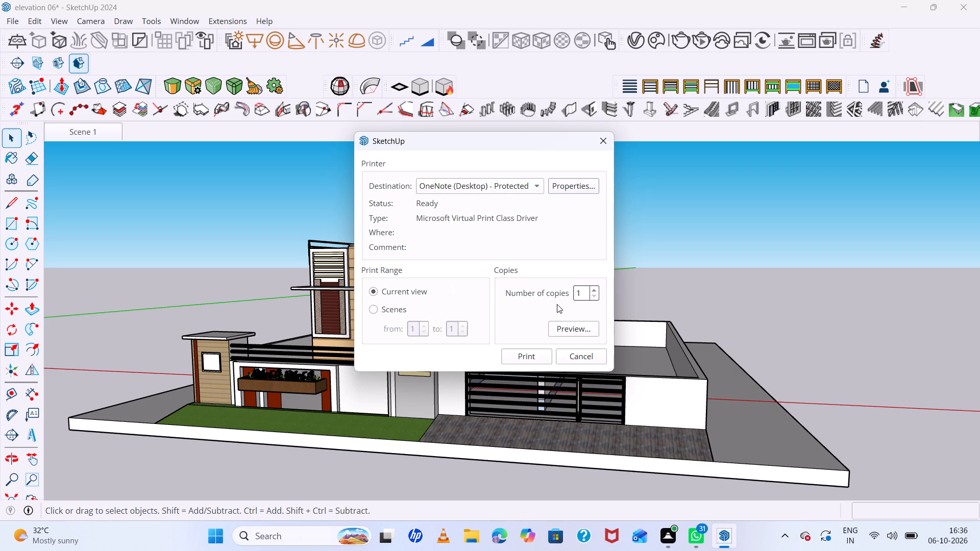
double_click(581, 183)
left_click(485, 204)
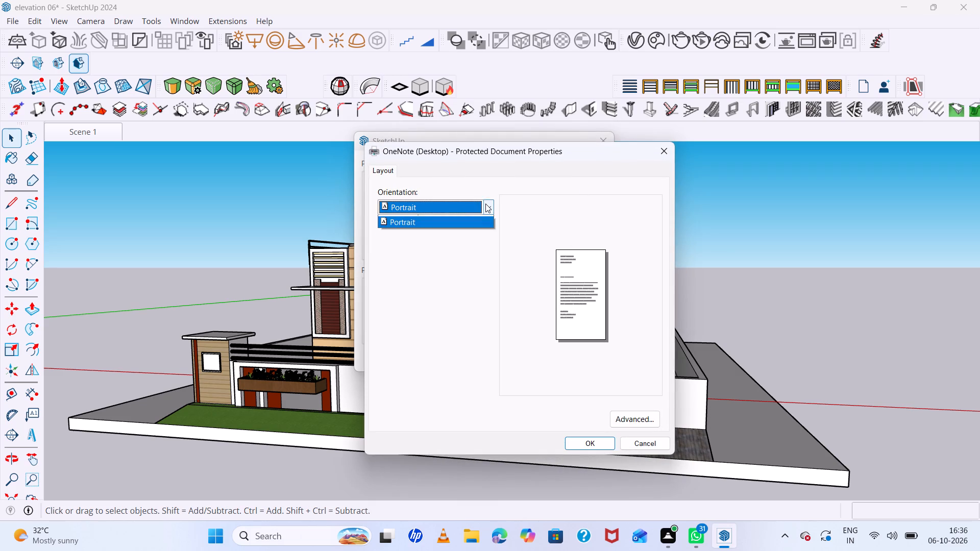
double_click(480, 233)
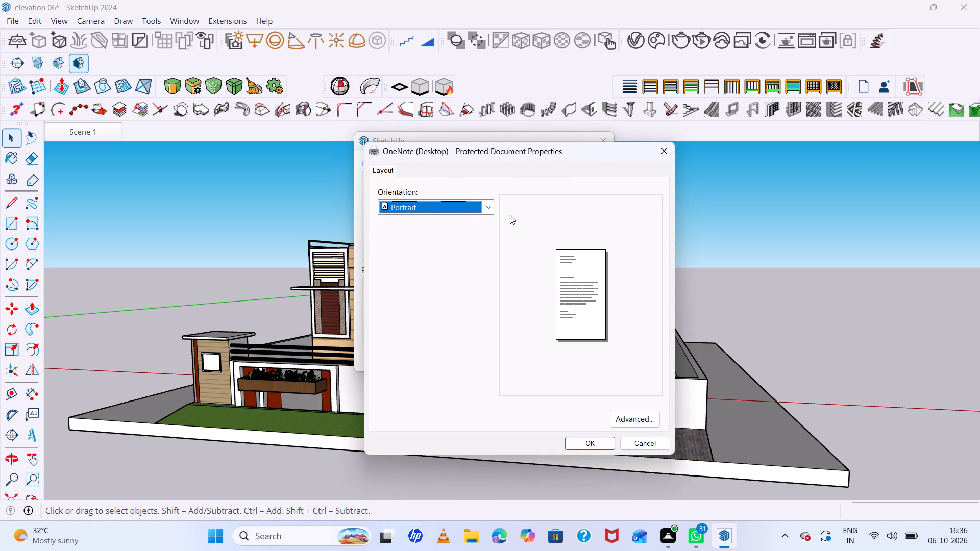
left_click(599, 444)
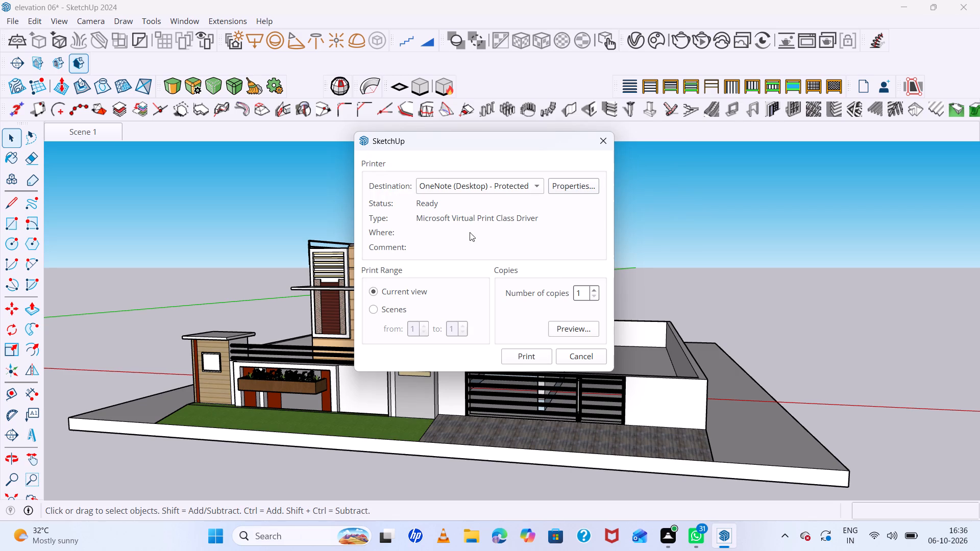
Check the scene range and printer destination options, keep the current view as print range, and preview the printout again.
left_click(374, 310)
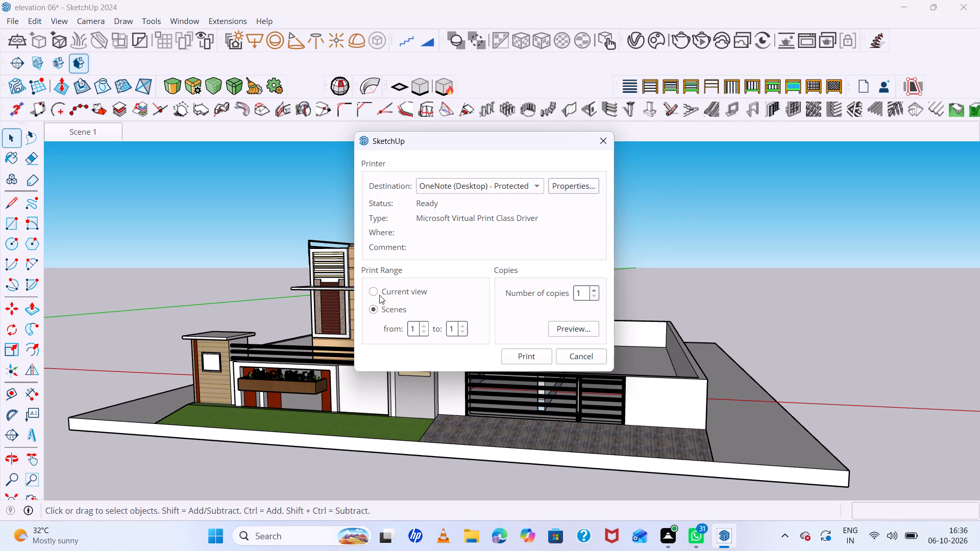
left_click(374, 292)
left_click(537, 184)
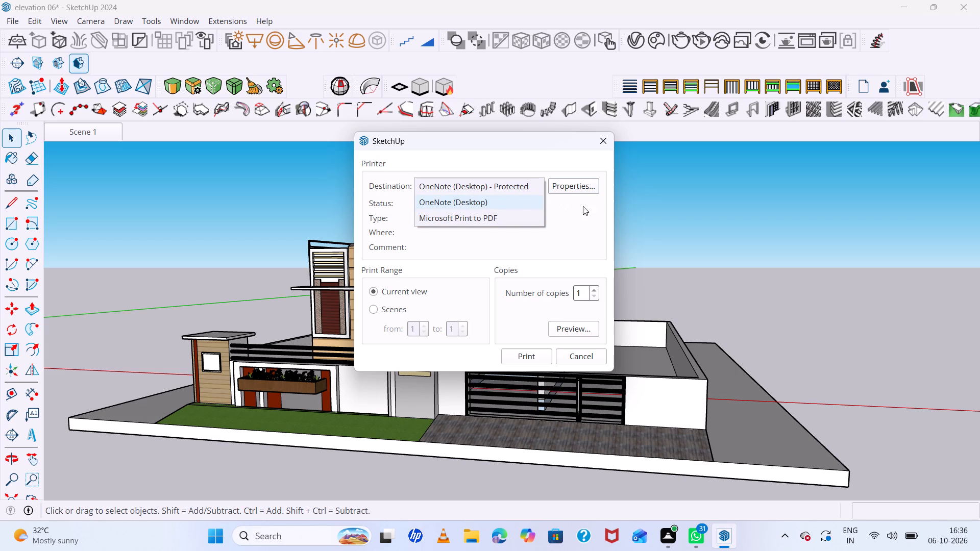
double_click(576, 328)
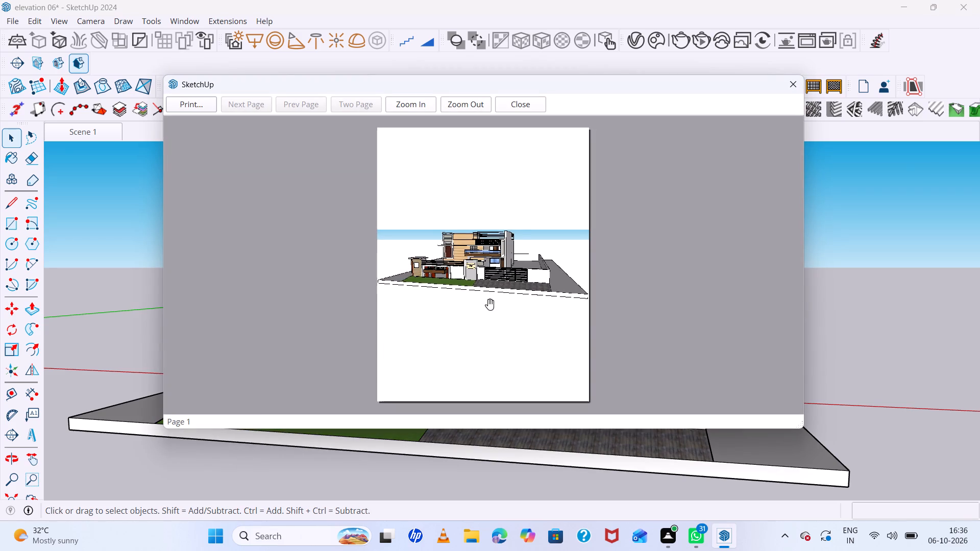
Enlarge the print preview to examine the house's front facade, gate and boundary wall closely, and close the preview.
triple_click(421, 106)
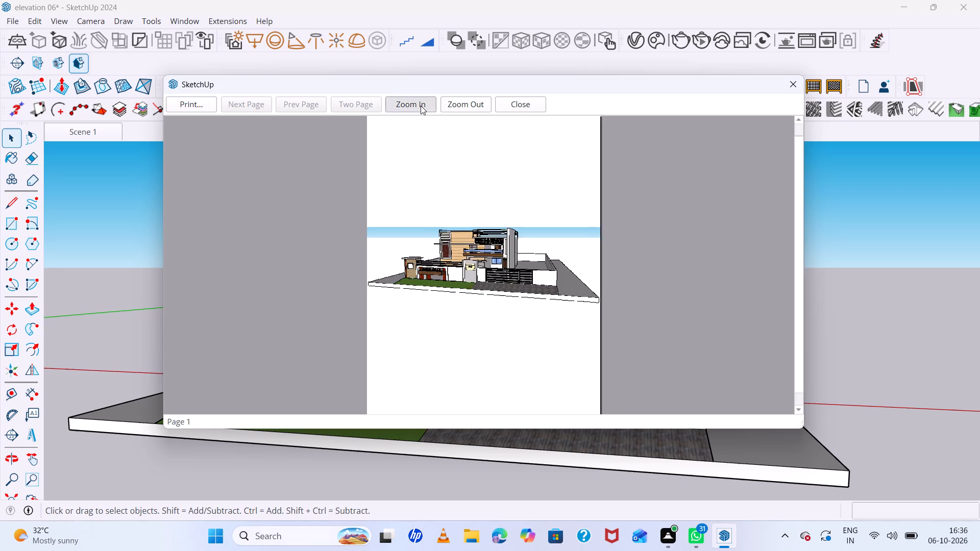
triple_click(421, 106)
triple_click(421, 106)
triple_click(421, 106)
triple_click(421, 106)
triple_click(421, 106)
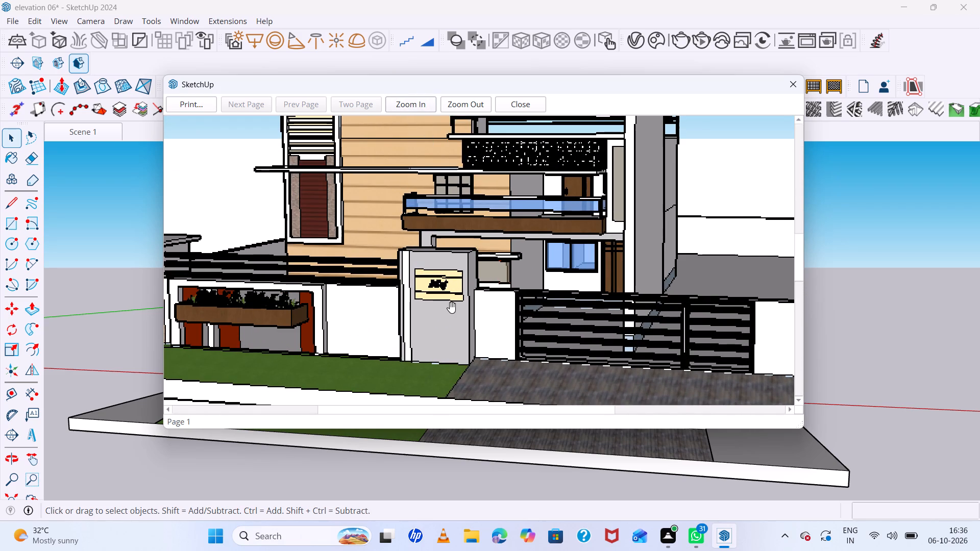
triple_click(787, 85)
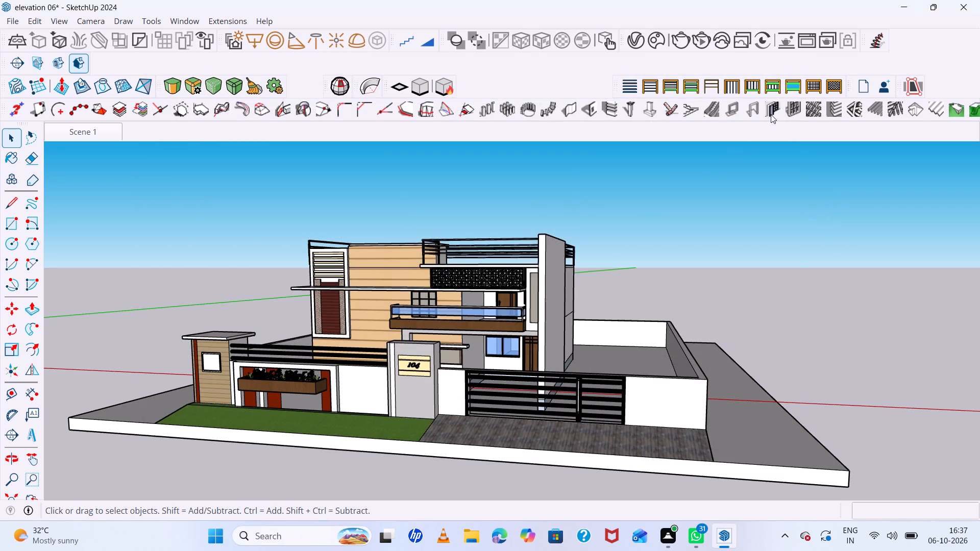
left_click(543, 268)
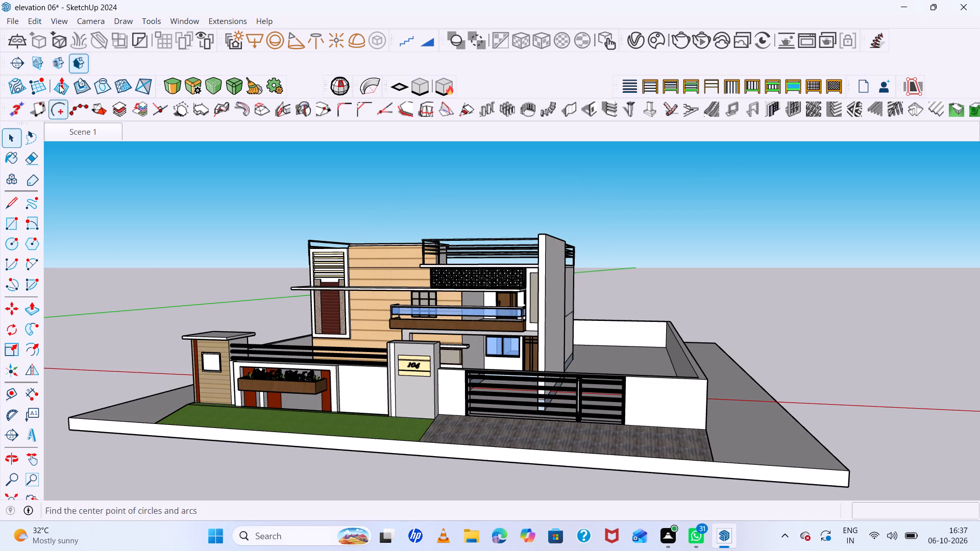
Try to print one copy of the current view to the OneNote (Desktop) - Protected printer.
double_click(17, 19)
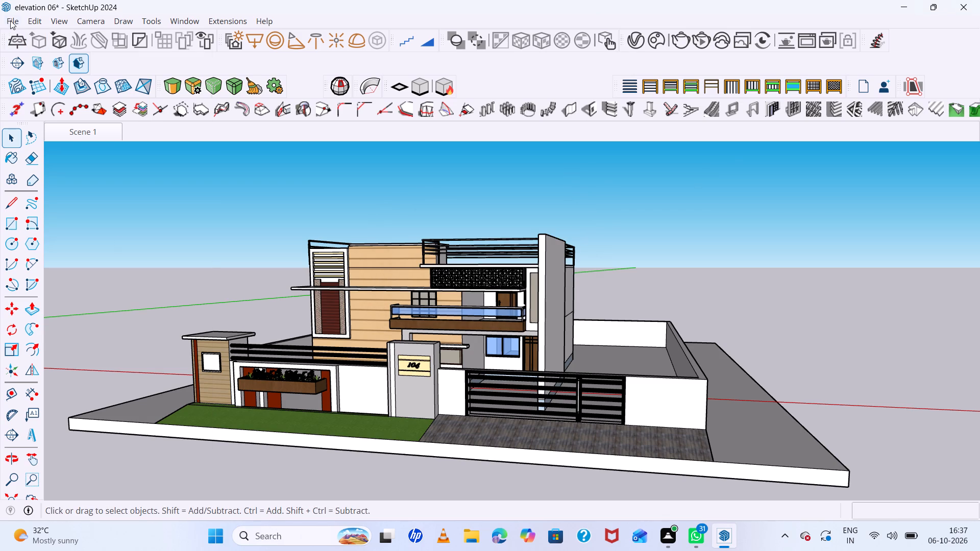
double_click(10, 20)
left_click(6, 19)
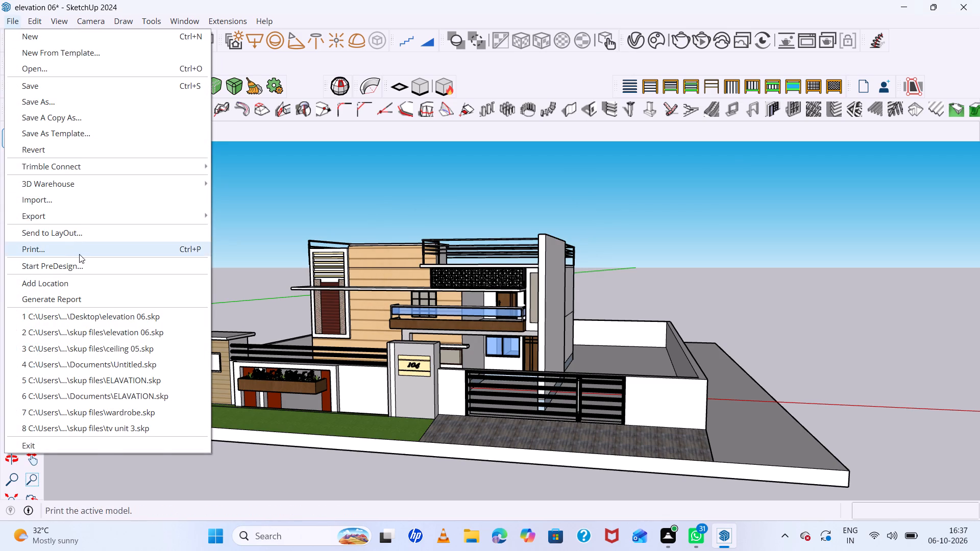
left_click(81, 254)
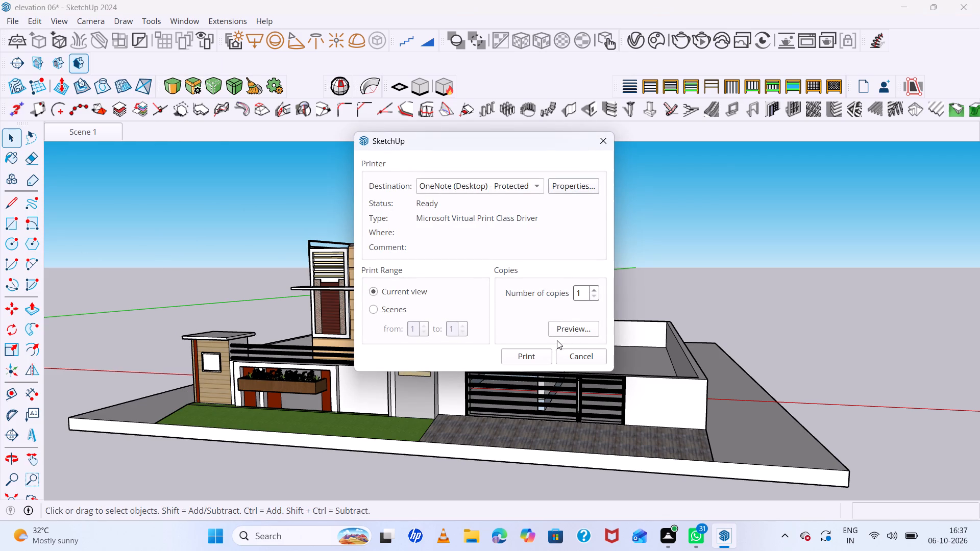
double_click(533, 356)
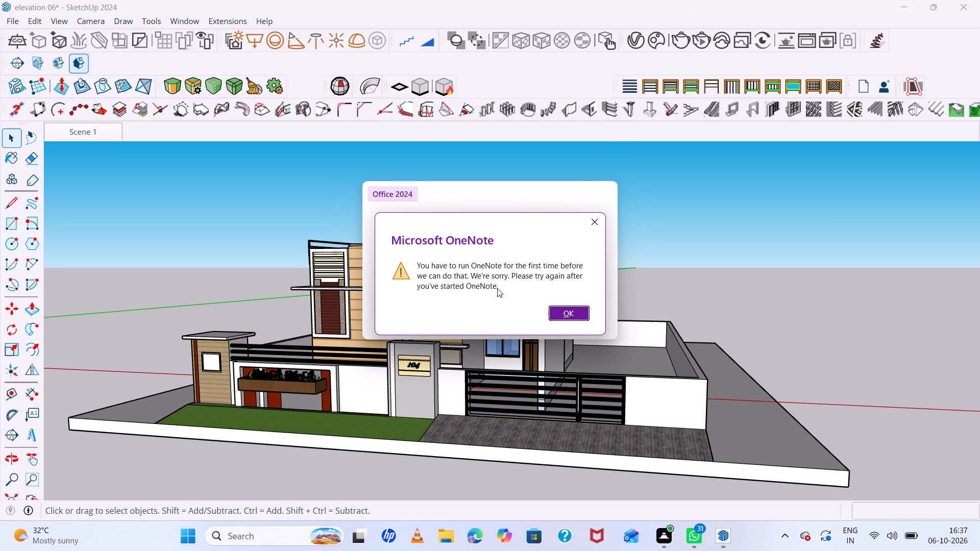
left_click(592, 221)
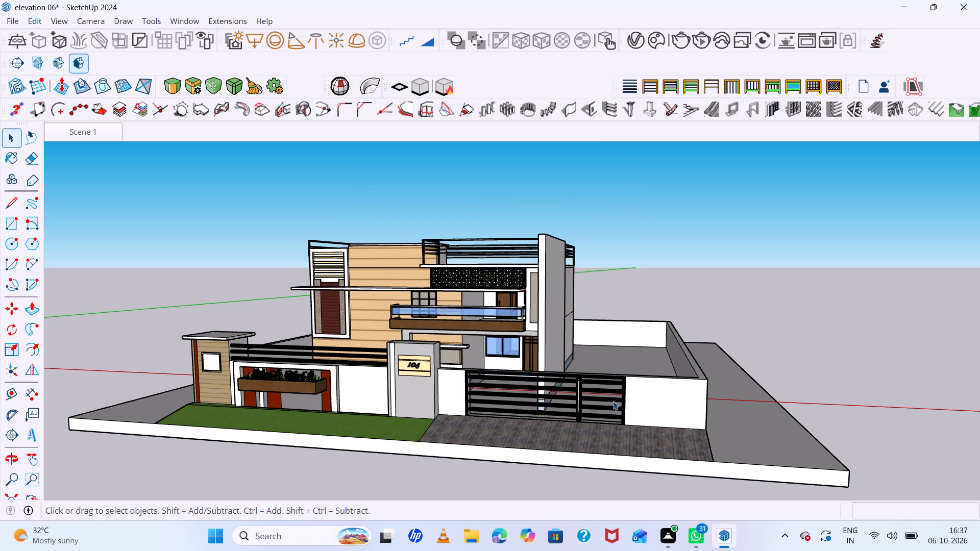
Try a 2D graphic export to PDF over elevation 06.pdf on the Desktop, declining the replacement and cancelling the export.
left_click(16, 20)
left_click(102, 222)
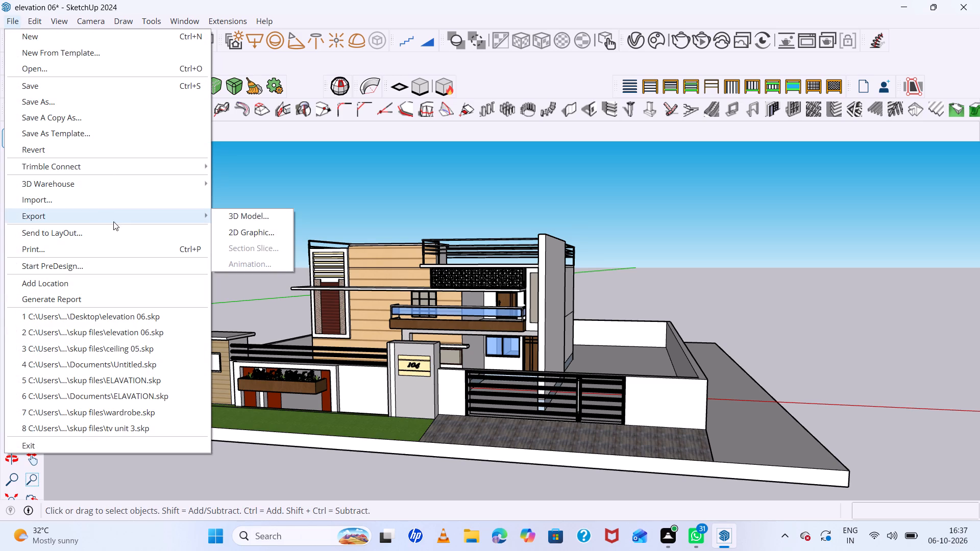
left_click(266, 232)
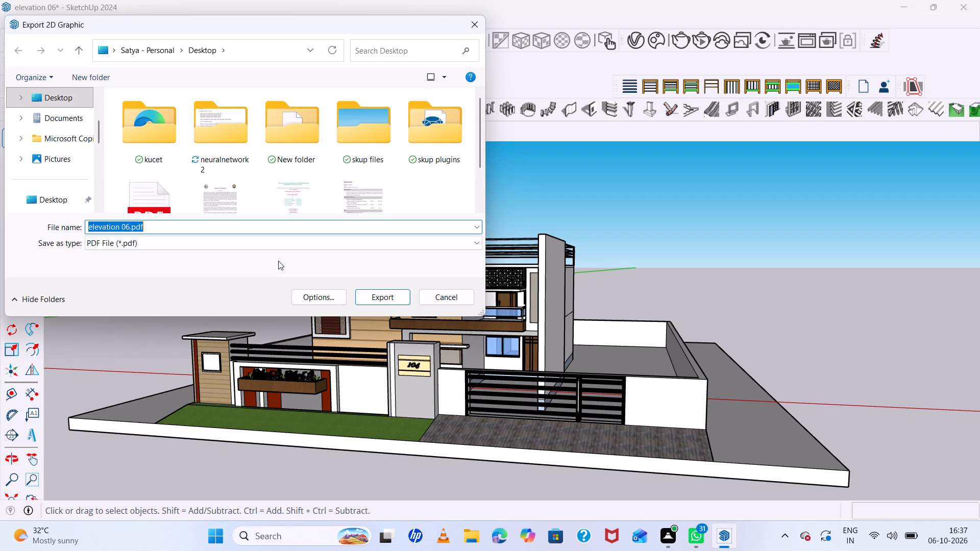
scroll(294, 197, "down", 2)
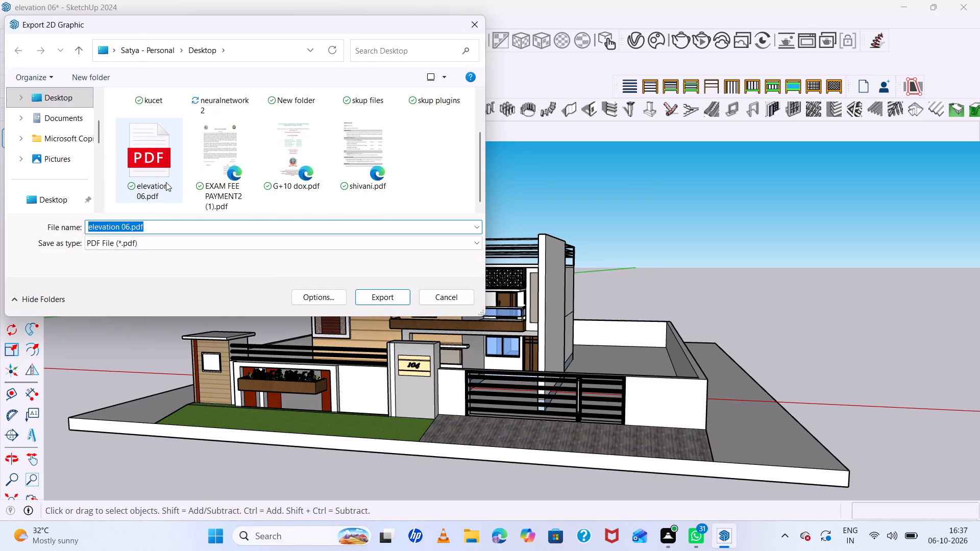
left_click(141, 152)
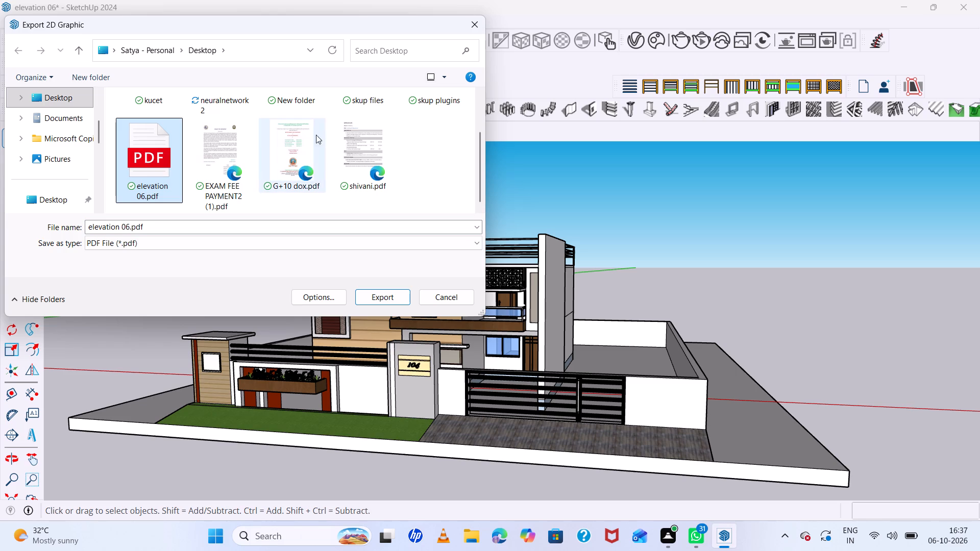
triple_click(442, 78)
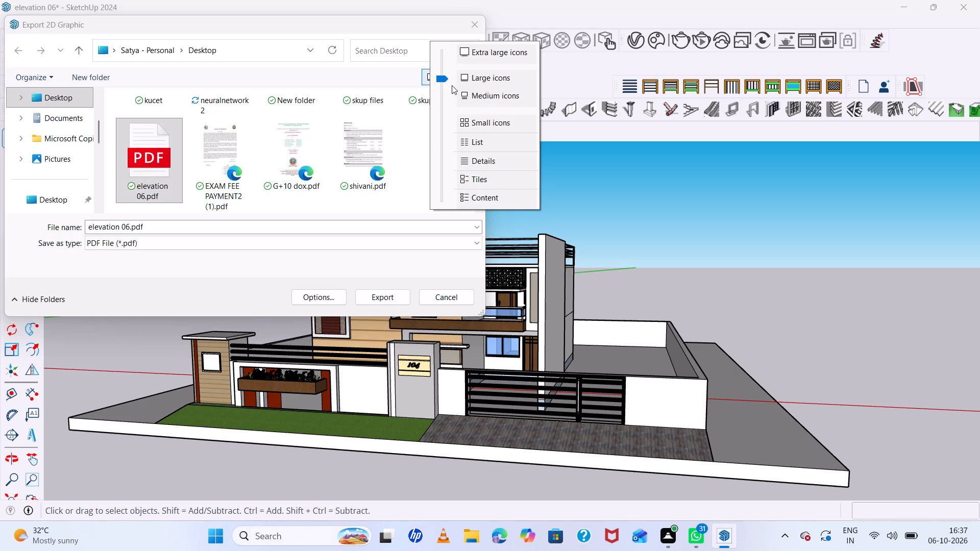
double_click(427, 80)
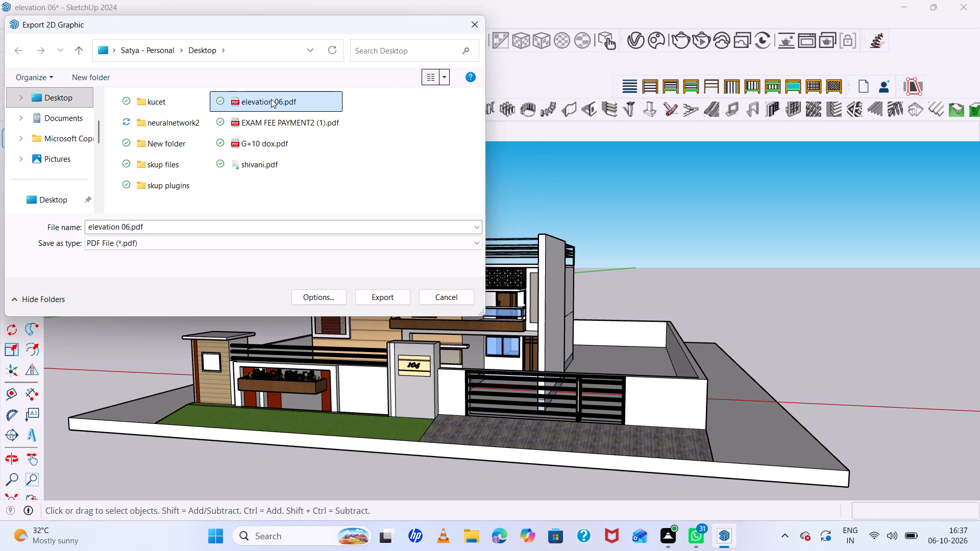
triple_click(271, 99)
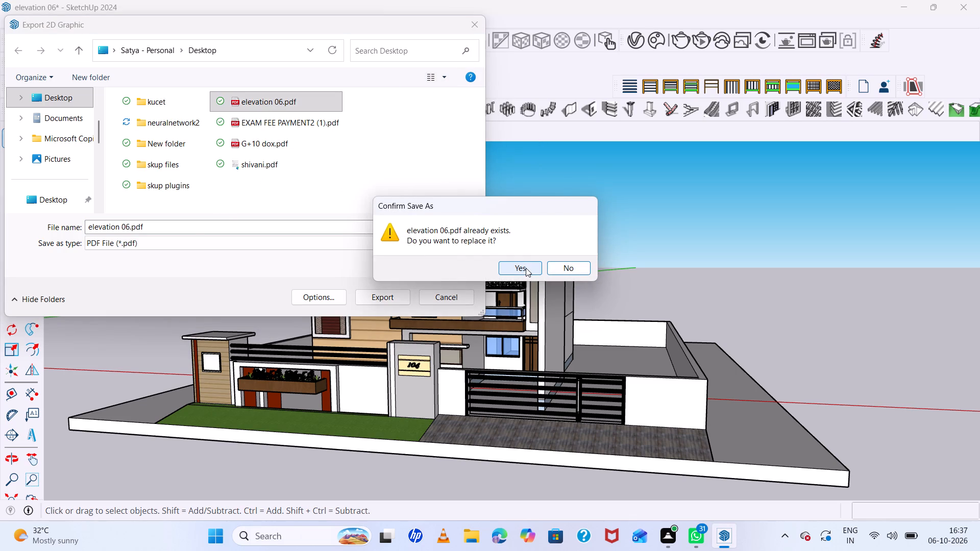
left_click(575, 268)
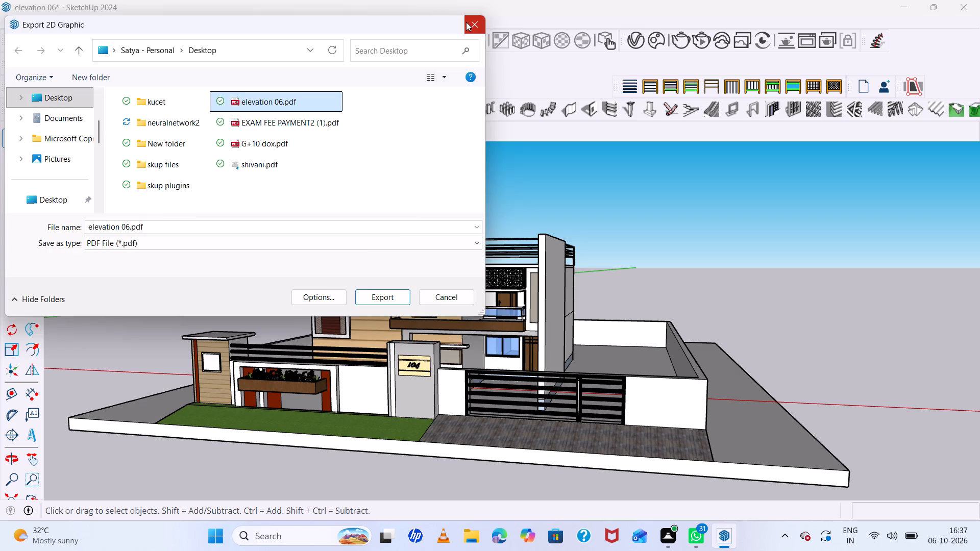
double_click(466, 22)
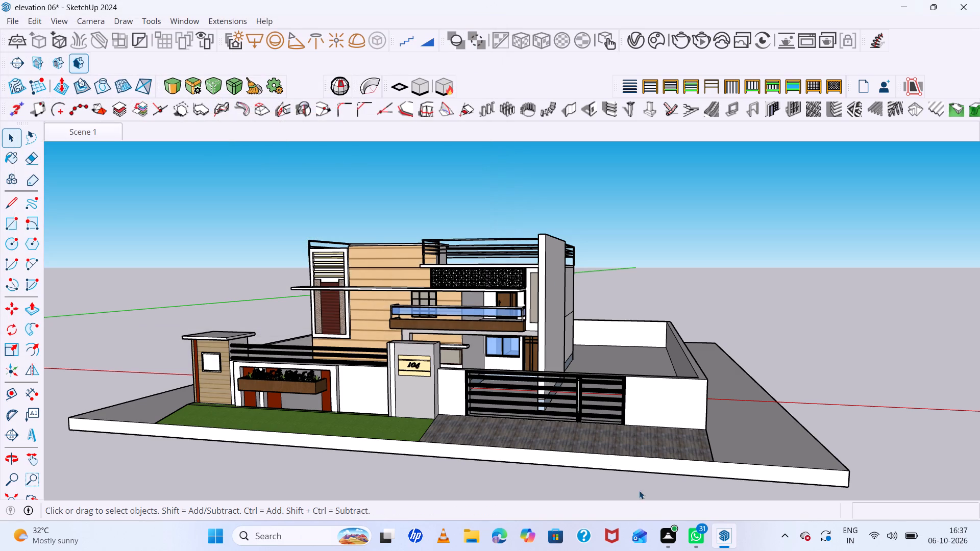
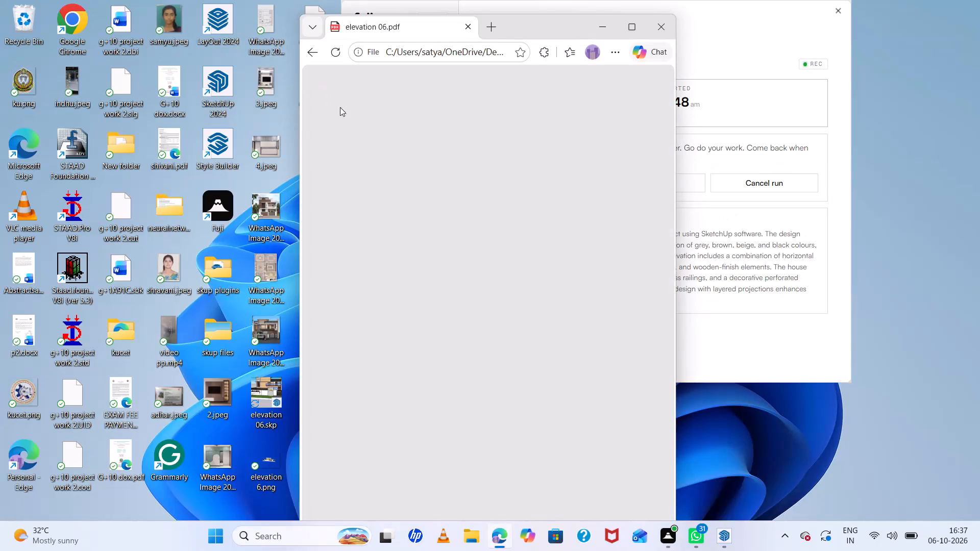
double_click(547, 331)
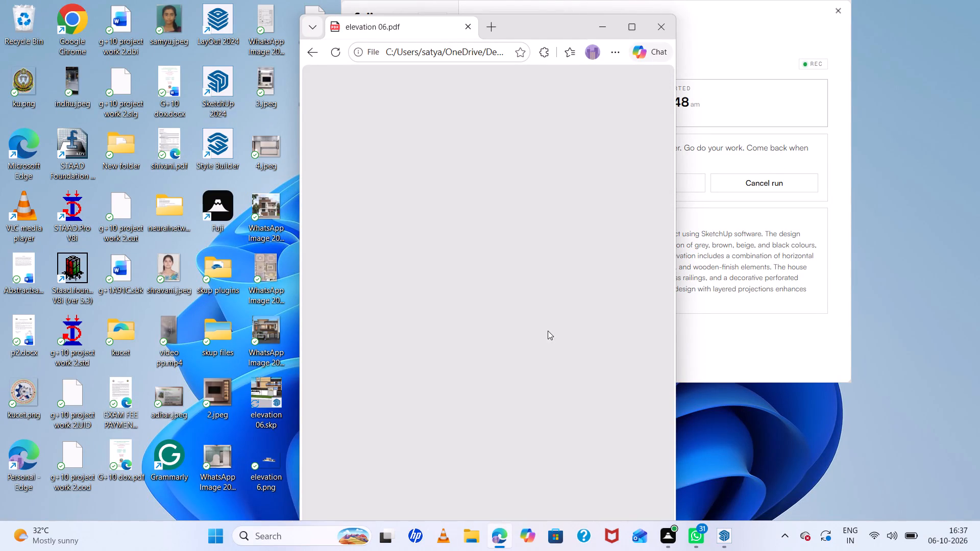
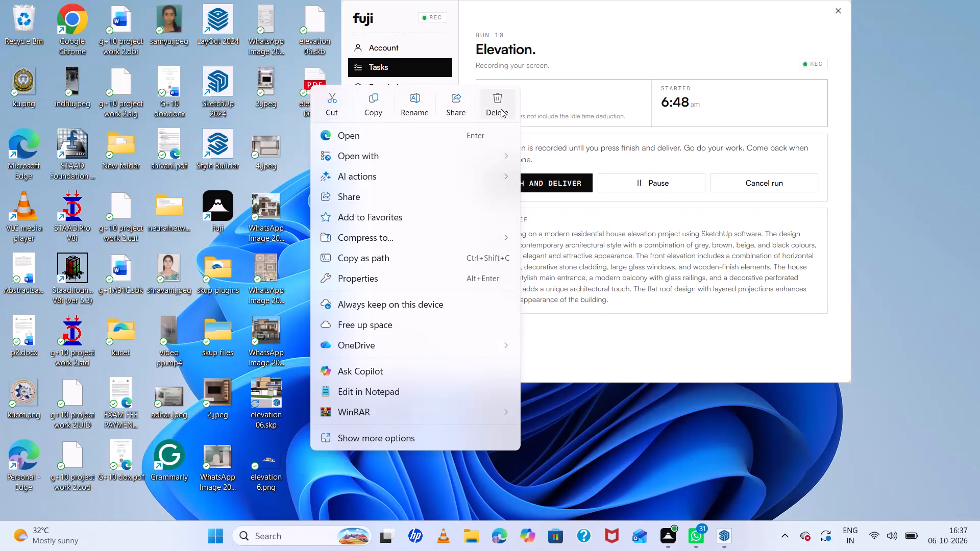
Delete the elevation PDF and the elevation 06.skb backup file from the desktop.
left_click(501, 109)
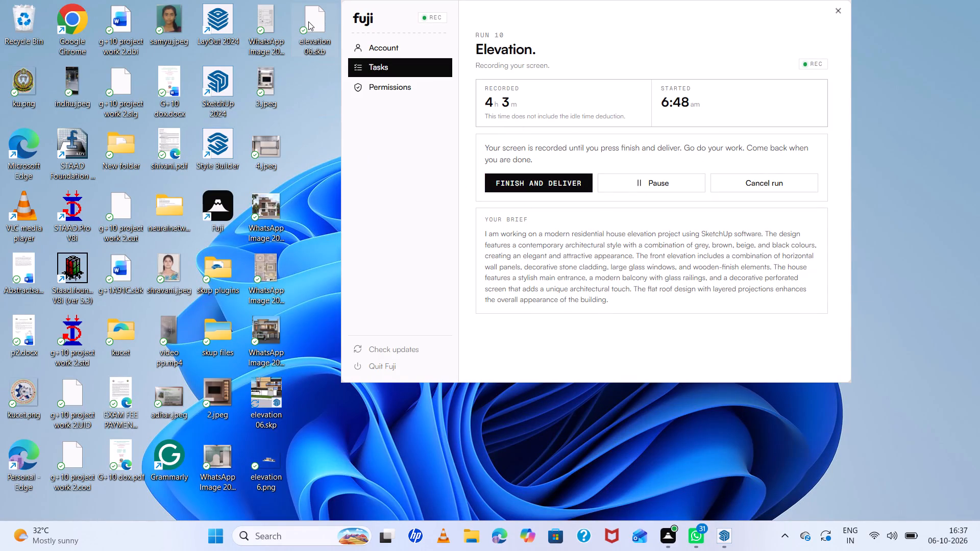
right_click(308, 21)
double_click(491, 49)
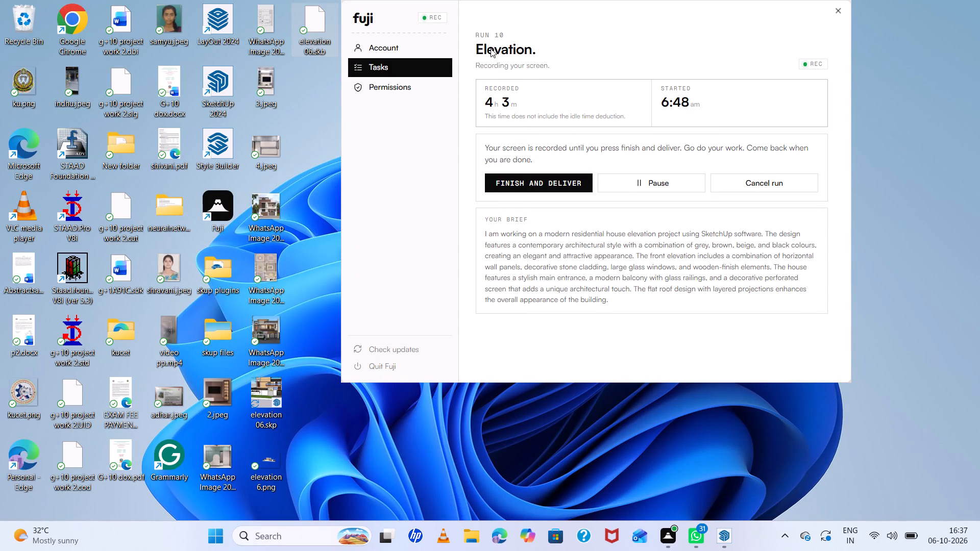
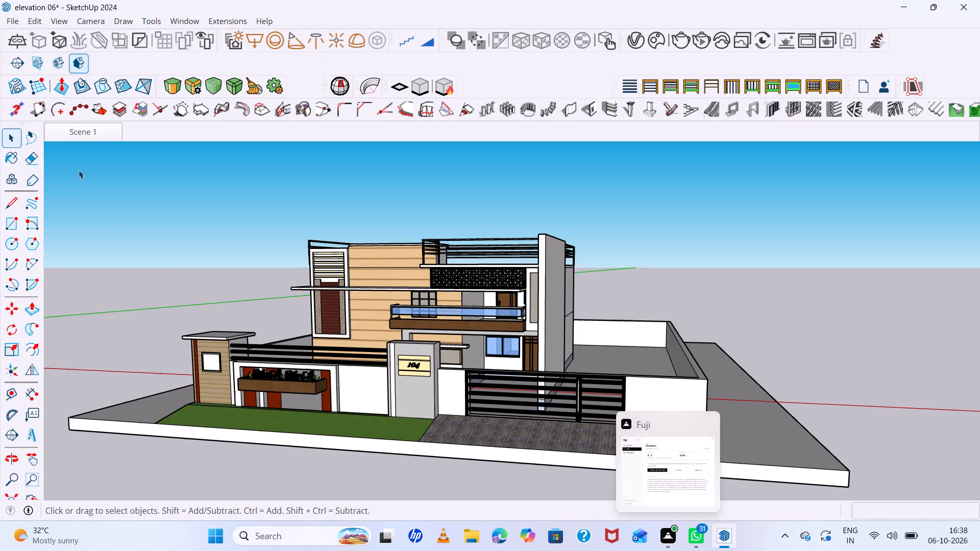
Export the current house view as a 2D graphic PDF named elevation 06.pdf to the Desktop.
double_click(20, 19)
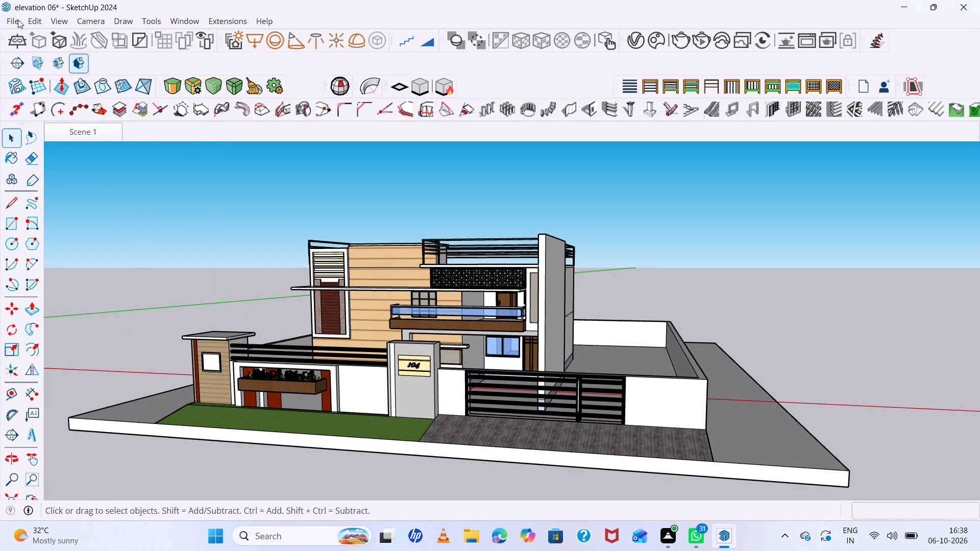
double_click(14, 21)
triple_click(14, 21)
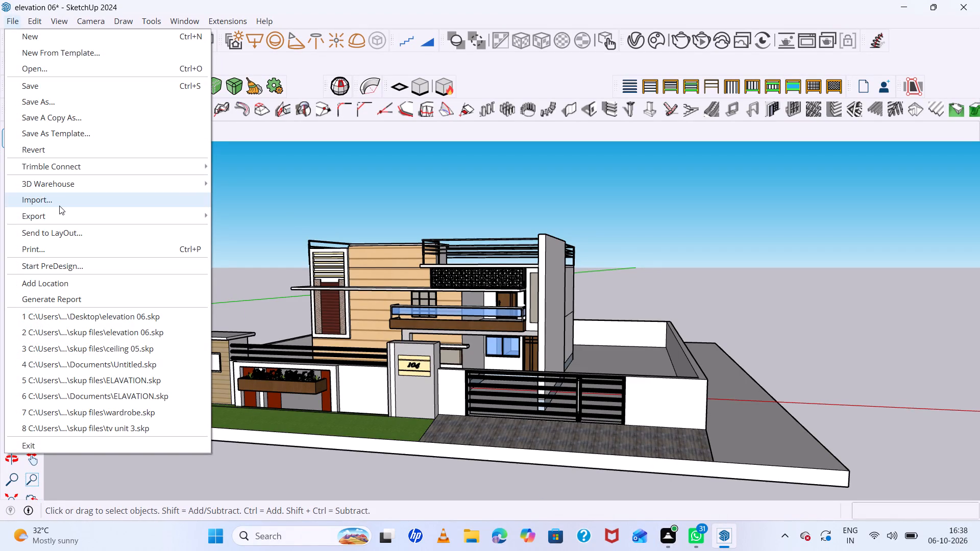
left_click(62, 215)
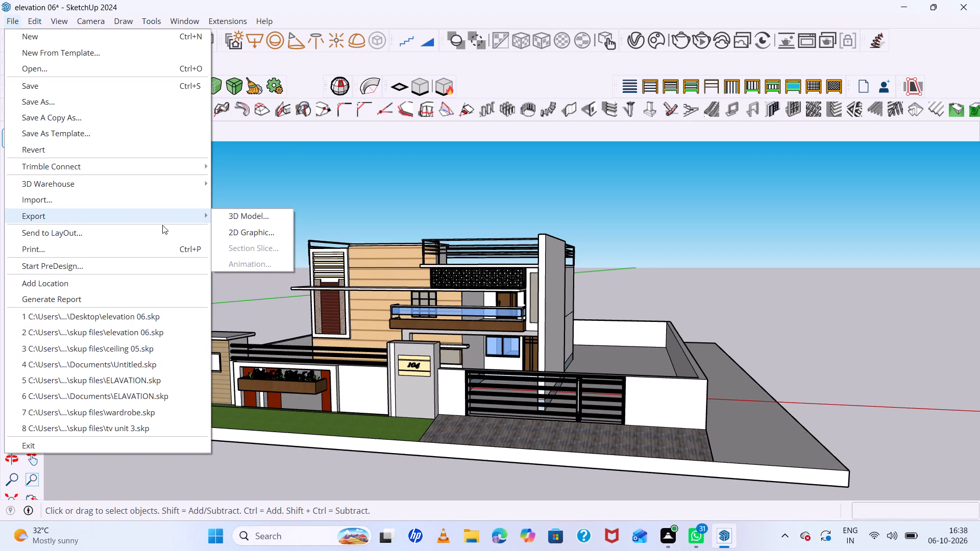
left_click(240, 234)
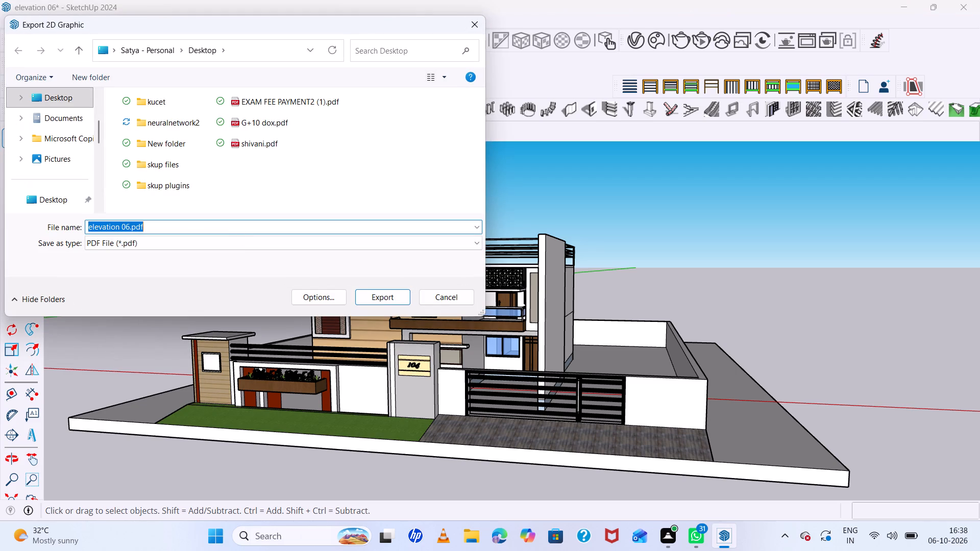
left_click(387, 295)
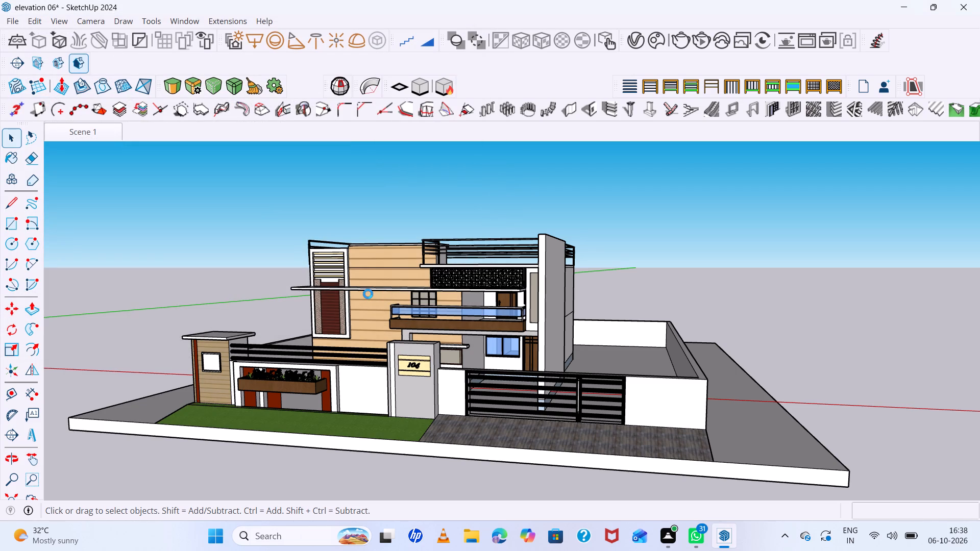
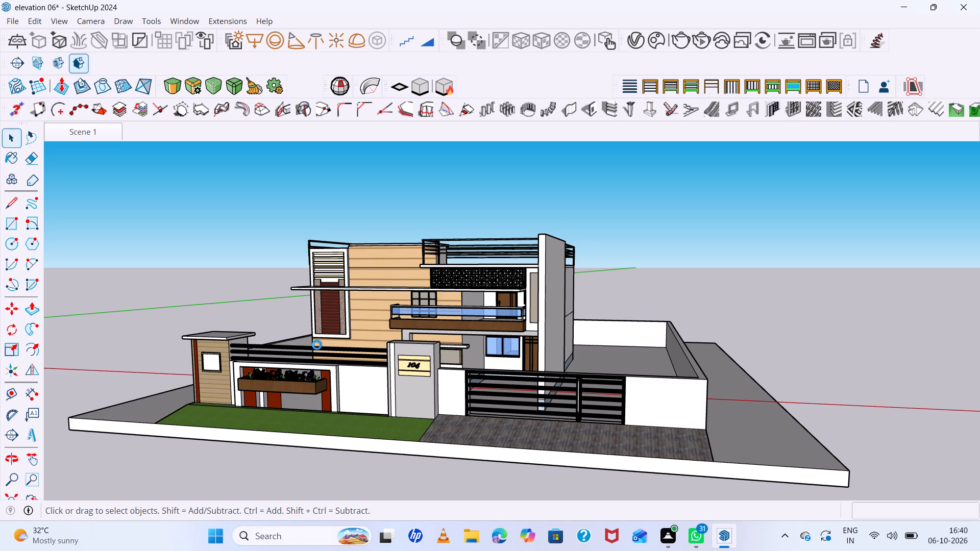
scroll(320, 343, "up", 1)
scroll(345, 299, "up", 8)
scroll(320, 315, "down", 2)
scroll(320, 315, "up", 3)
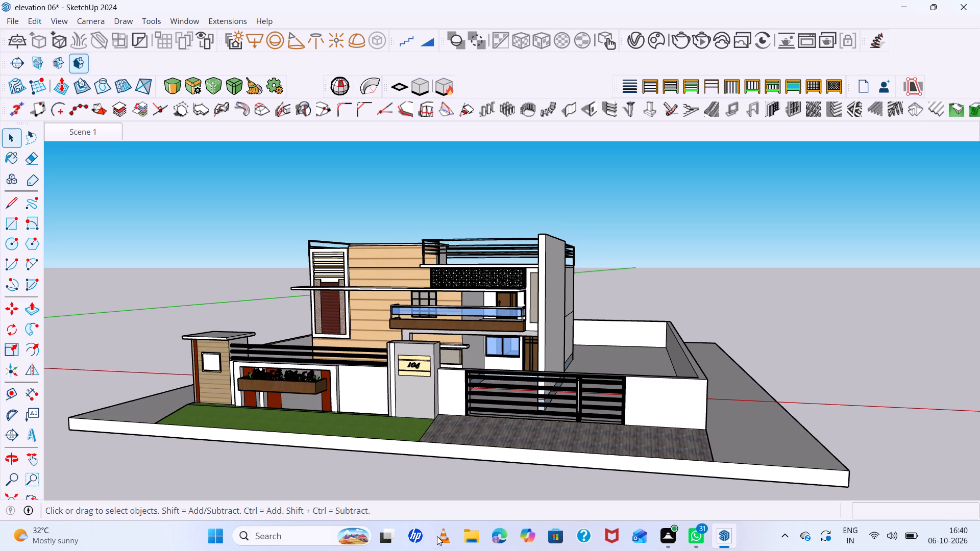
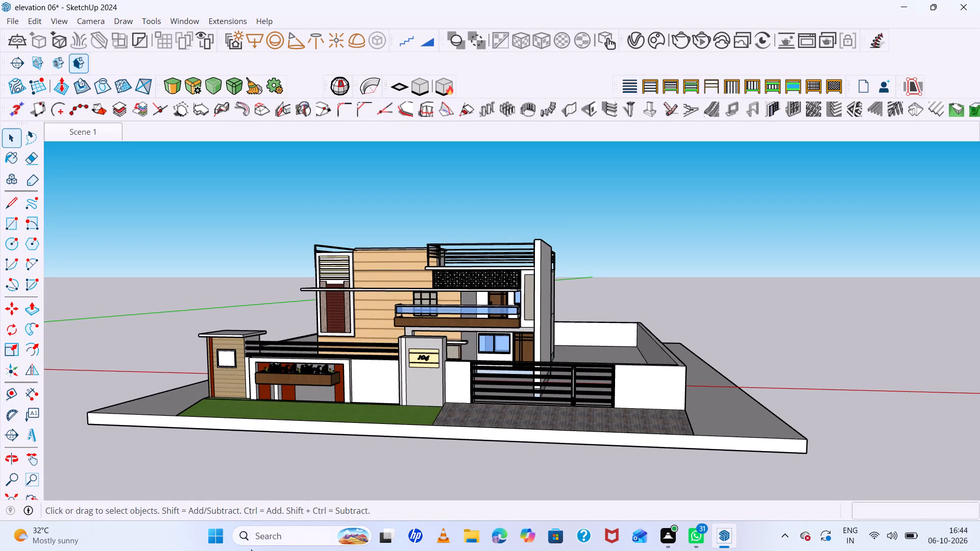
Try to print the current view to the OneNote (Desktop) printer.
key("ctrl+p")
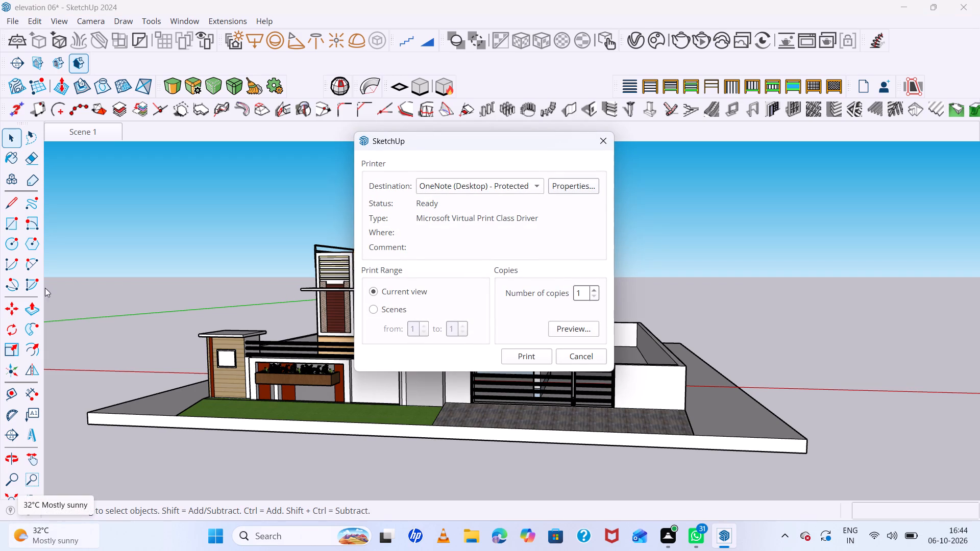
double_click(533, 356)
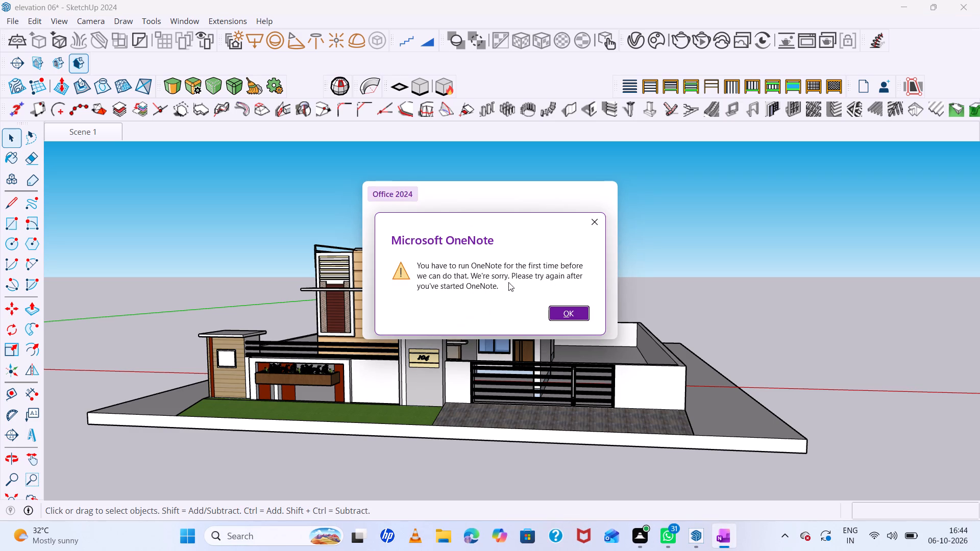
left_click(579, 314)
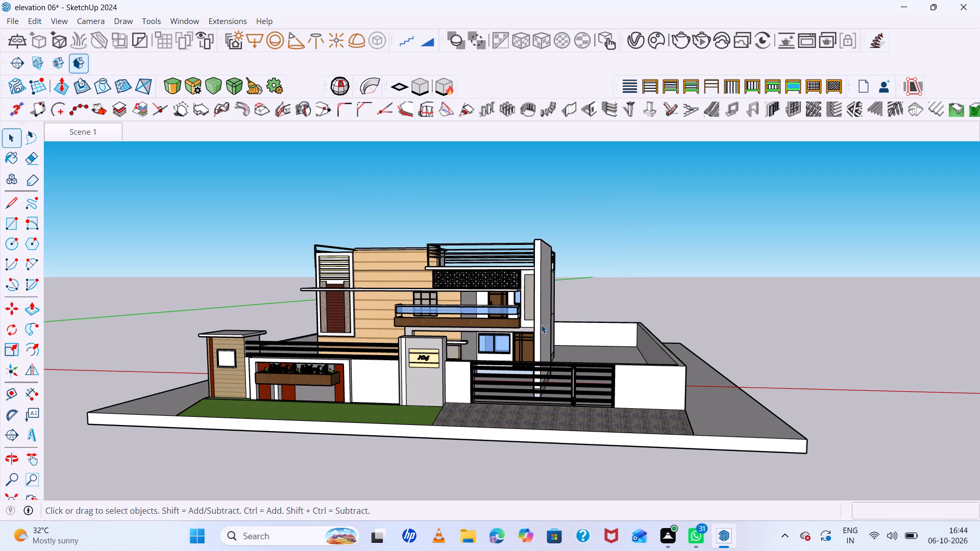
Delete the wooden entrance door beside the ground-floor window in the porch.
middle_click_drag(495, 322, 501, 331)
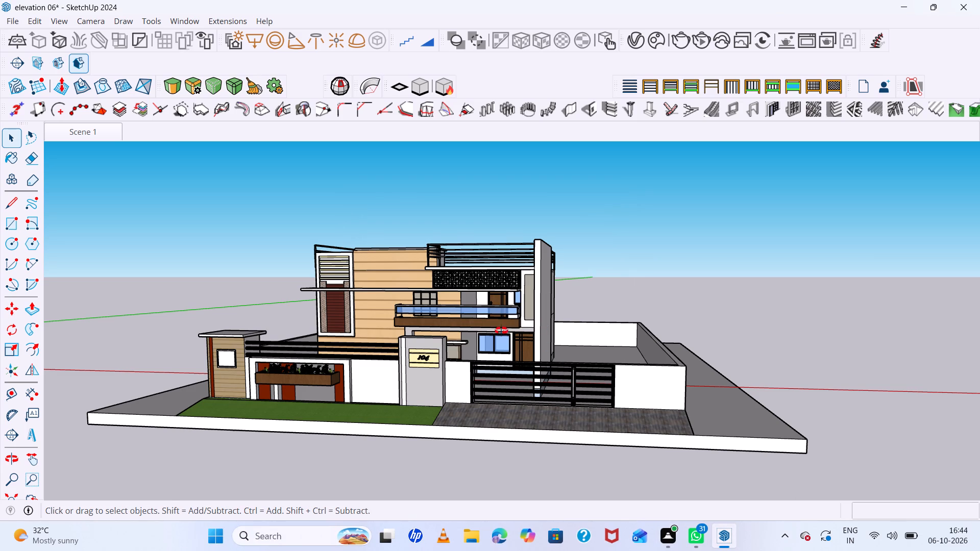
middle_click_drag(501, 331, 503, 351)
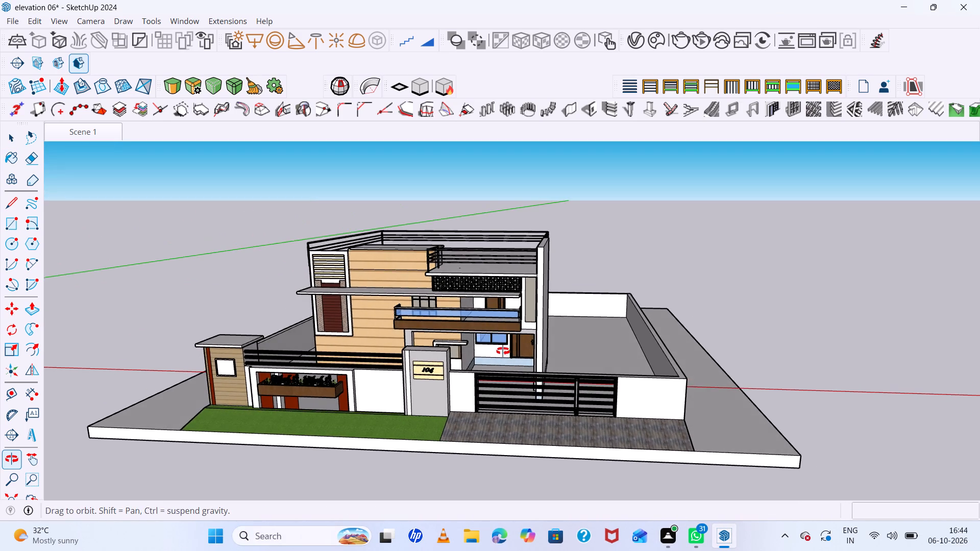
middle_click_drag(503, 351, 469, 347)
scroll(507, 327, "up", 7)
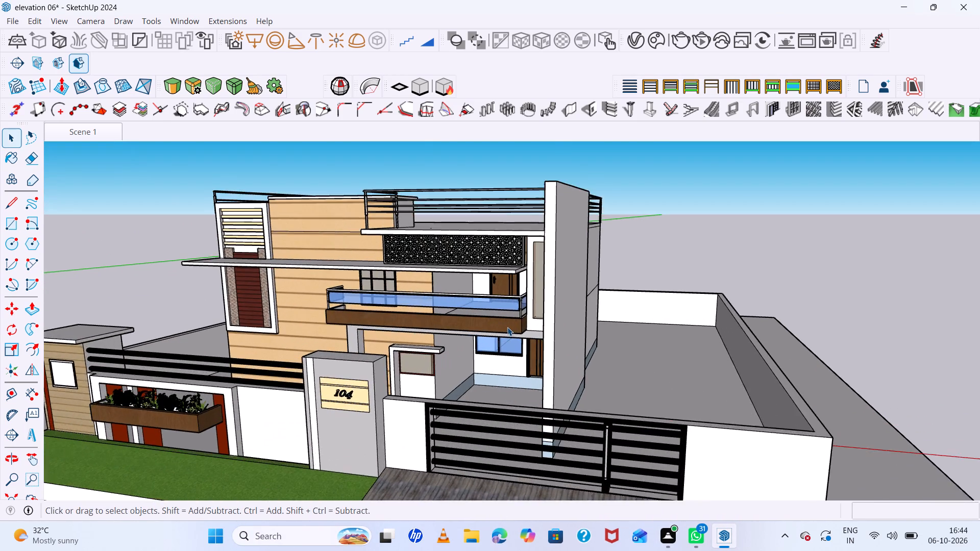
scroll(528, 358, "up", 13)
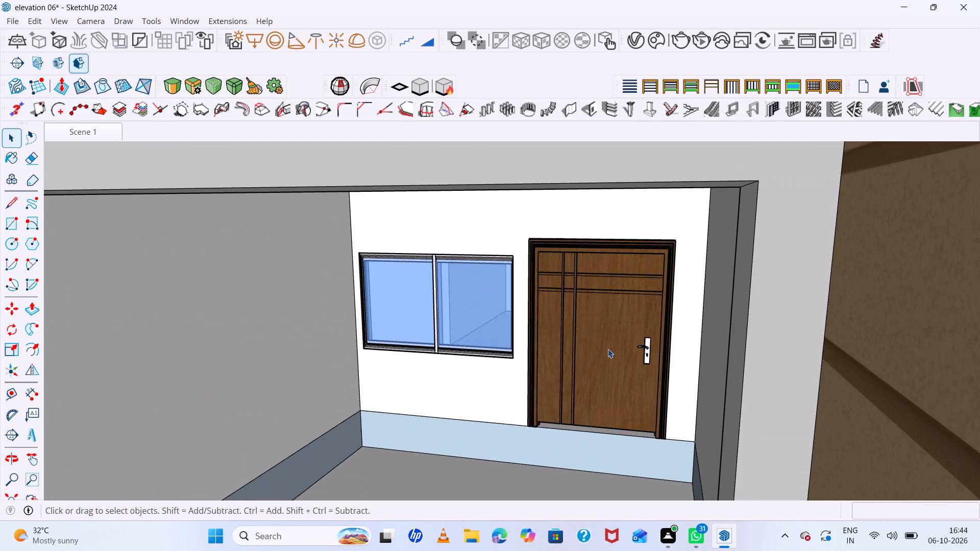
left_click(608, 348)
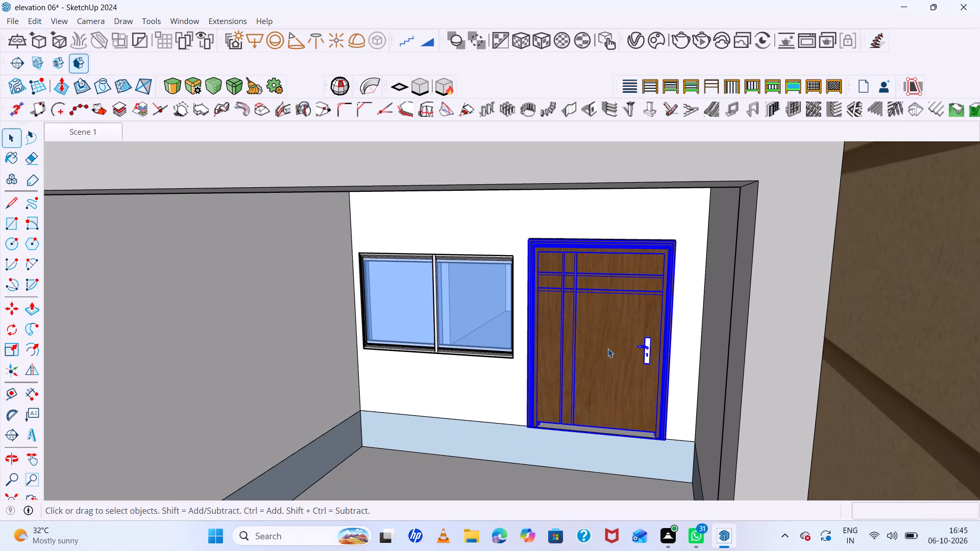
key("Delete")
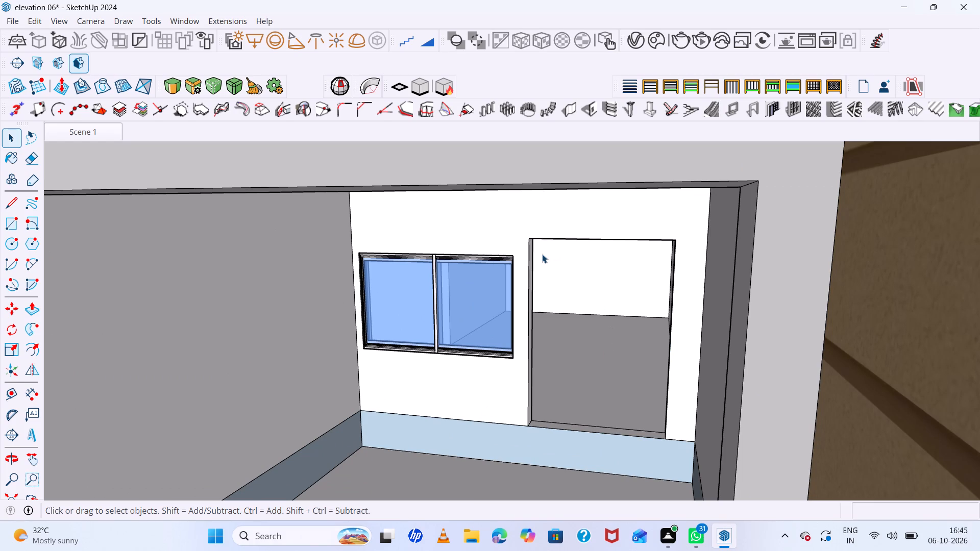
Draw a rectangle from corner to corner across the empty entrance door opening to fill it with a face.
key("r")
left_click(528, 240)
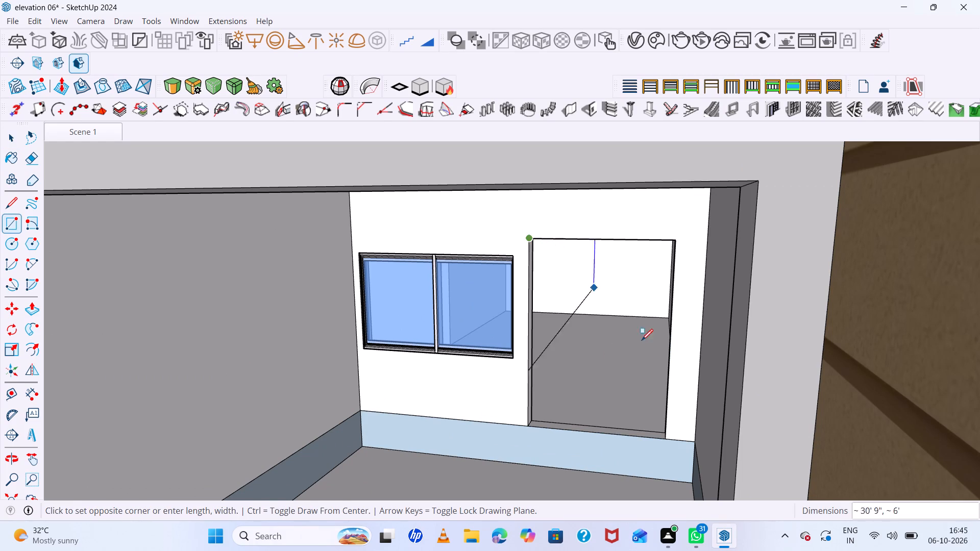
double_click(664, 435)
key("space")
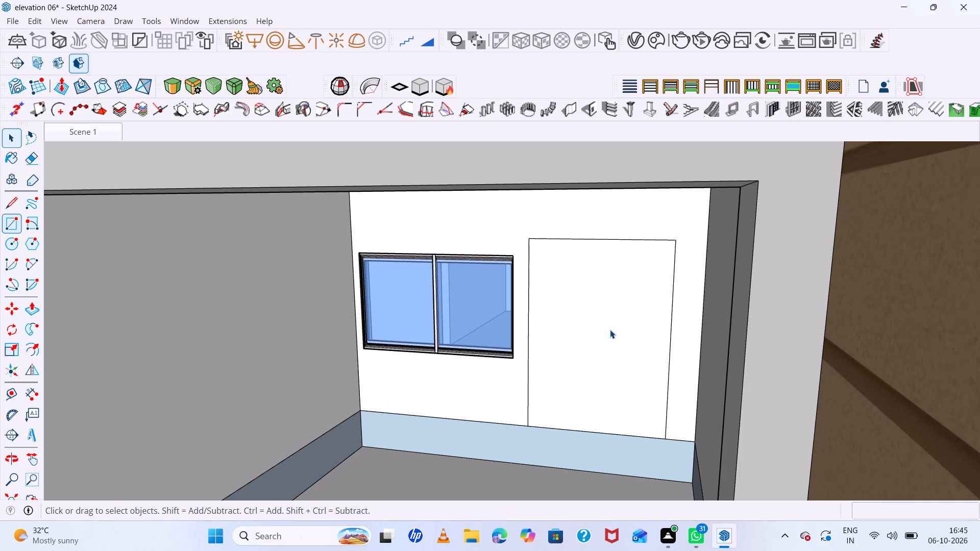
Offset the new door face's outline inward to form a narrow frame border.
left_click(610, 330)
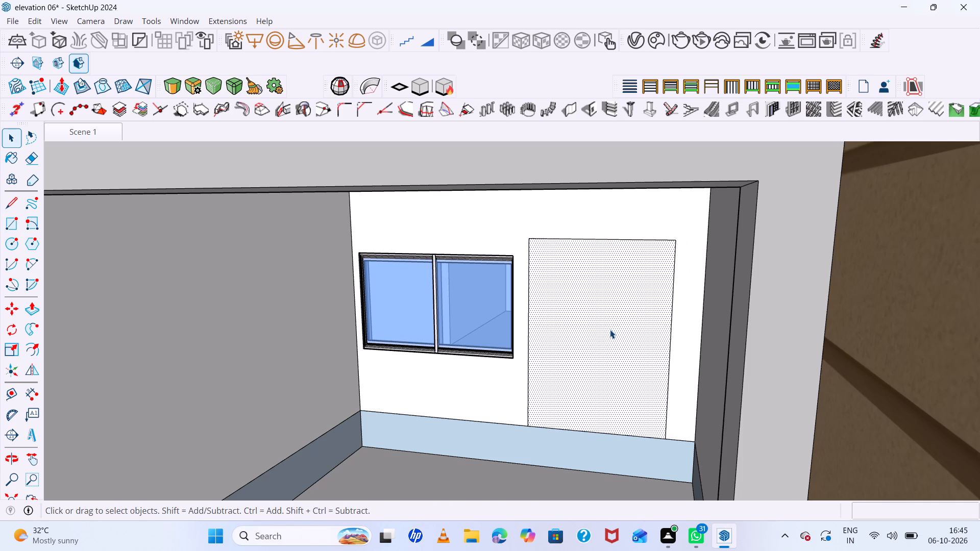
key("f")
left_click(547, 331)
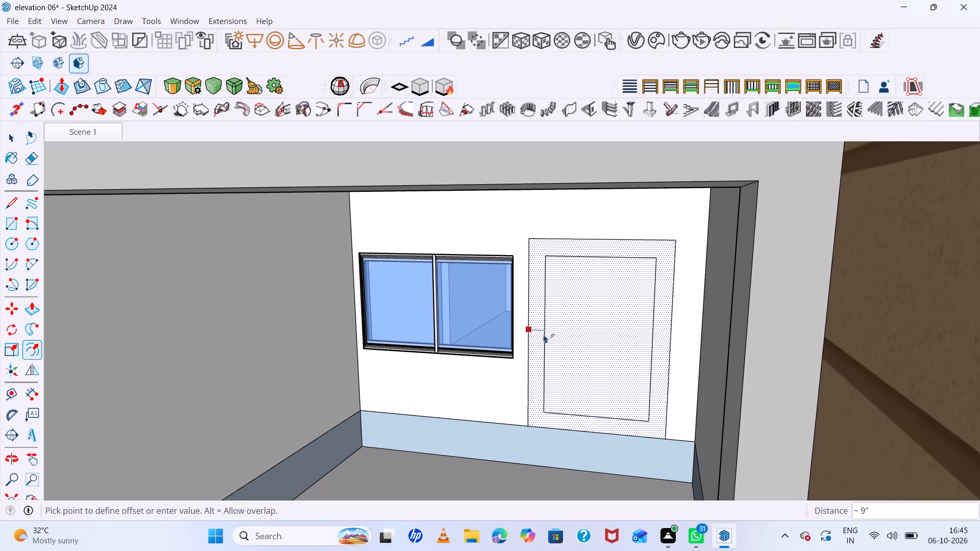
double_click(536, 351)
key("space")
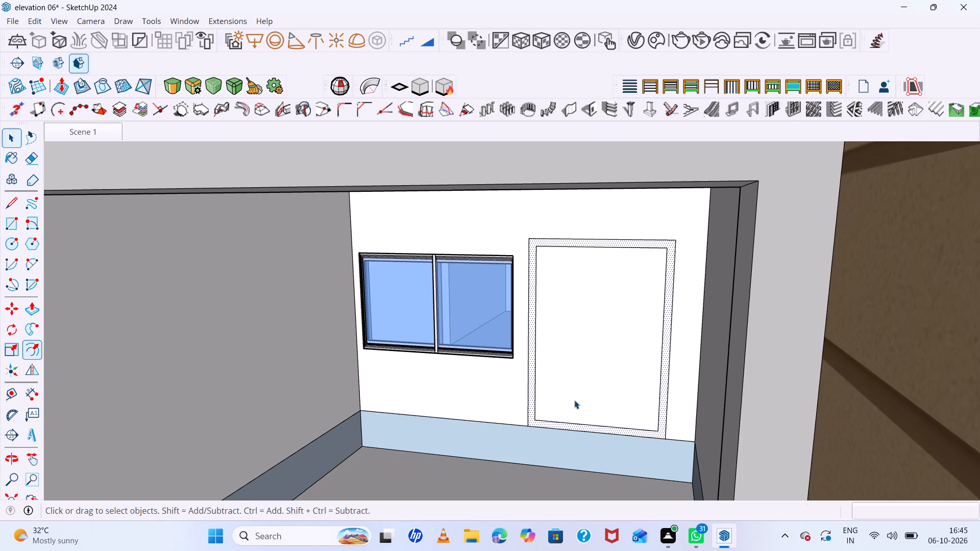
Move the inner outline's bottom edge down to the base of the door opening, leaving the frame on three sides.
left_click(594, 427)
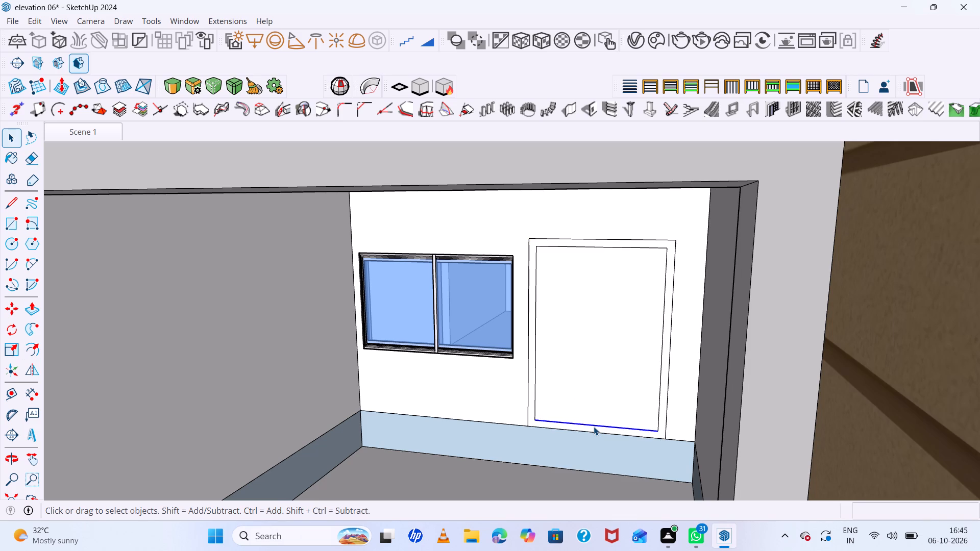
key("m")
left_click(594, 427)
left_click(594, 433)
key("space")
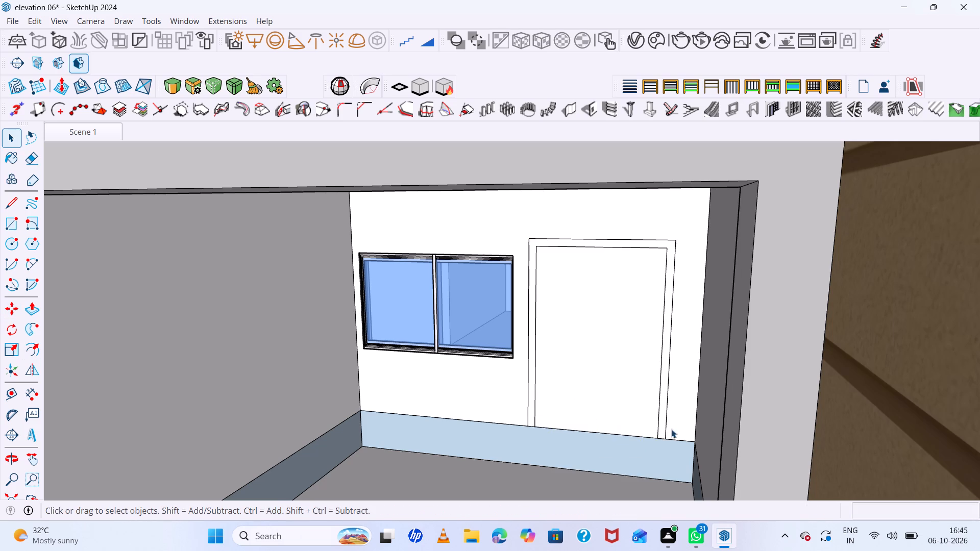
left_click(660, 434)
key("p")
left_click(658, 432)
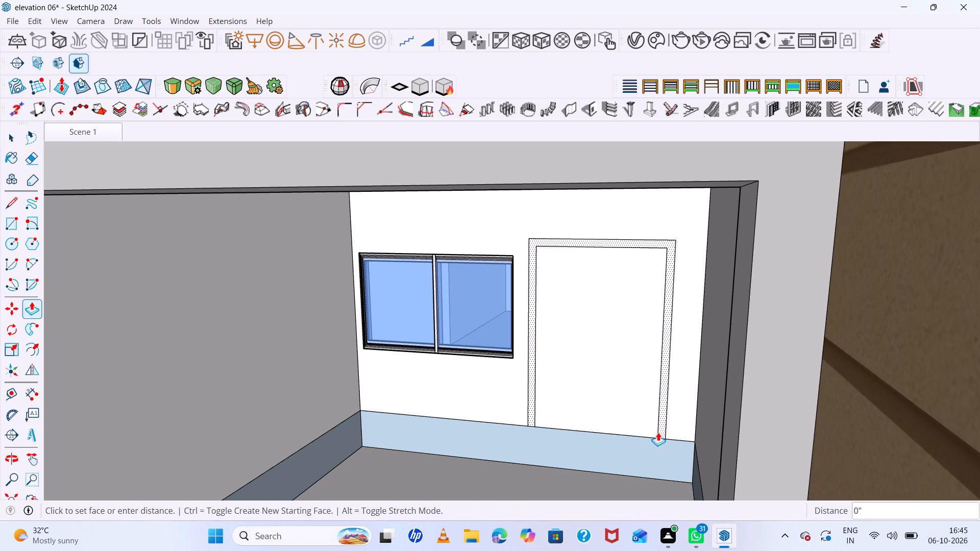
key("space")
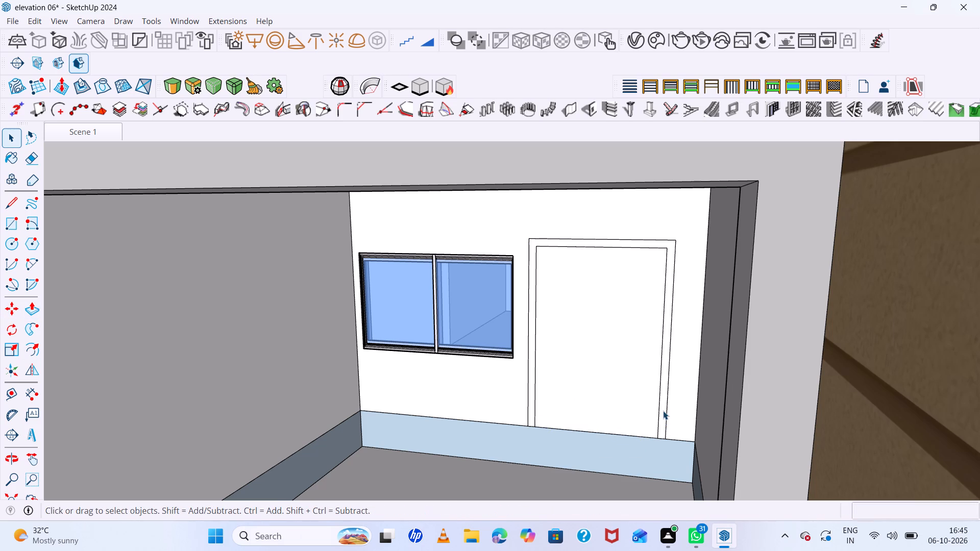
Push the inner door panel face about 7" back behind the surrounding frame.
left_click(600, 395)
key("p")
left_click(600, 395)
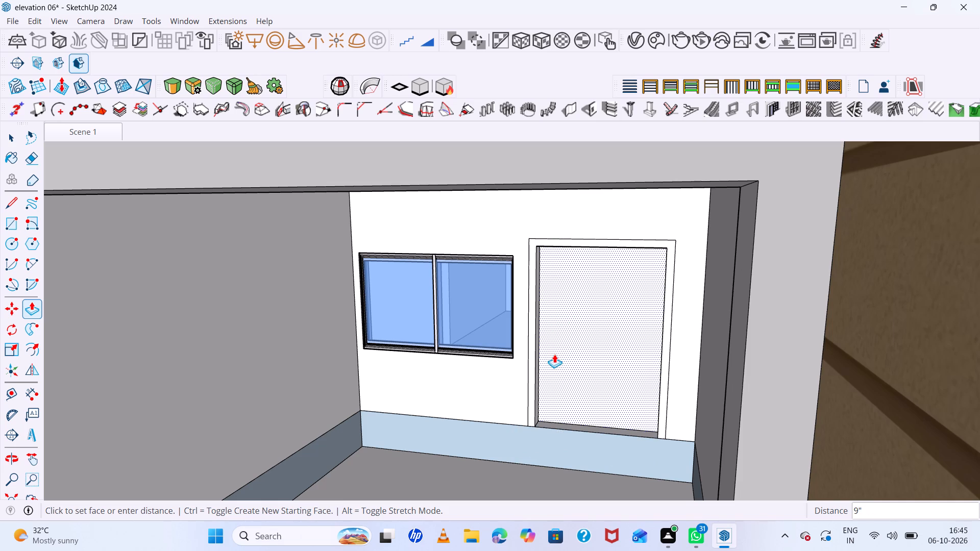
scroll(567, 411, "up", 6)
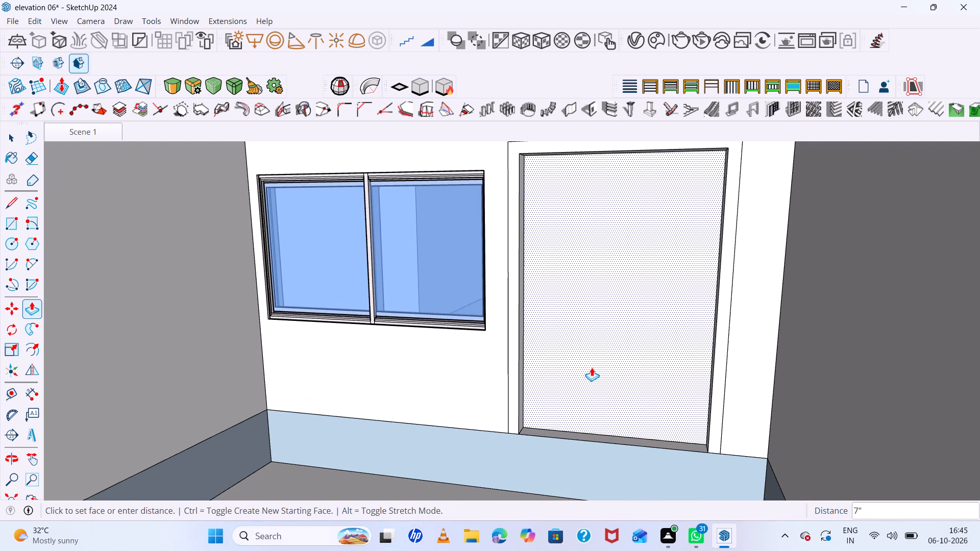
left_click(592, 367)
key("space")
scroll(572, 326, "down", 6)
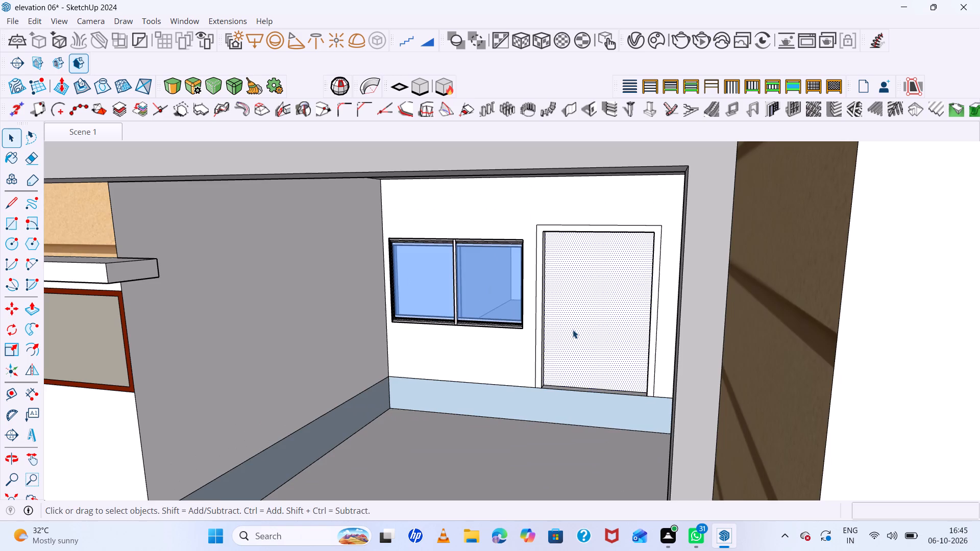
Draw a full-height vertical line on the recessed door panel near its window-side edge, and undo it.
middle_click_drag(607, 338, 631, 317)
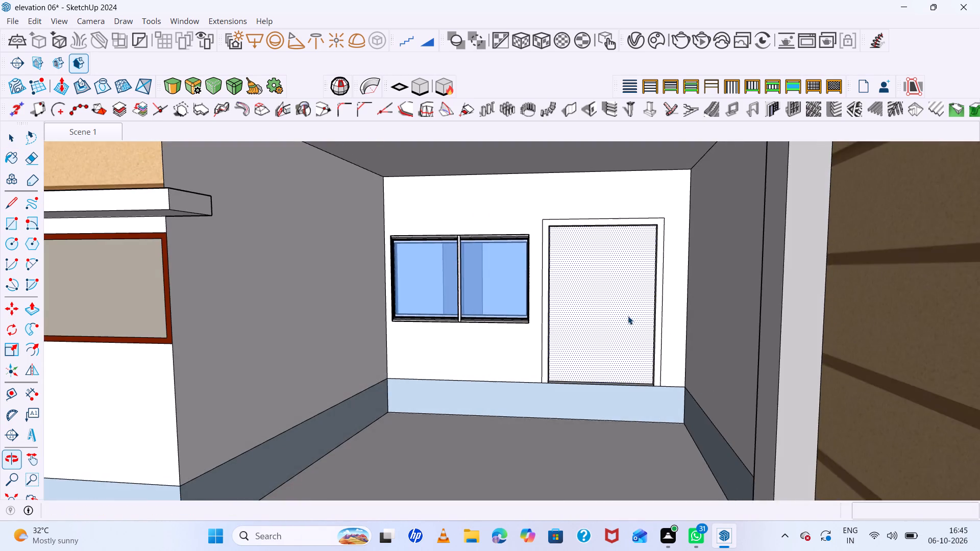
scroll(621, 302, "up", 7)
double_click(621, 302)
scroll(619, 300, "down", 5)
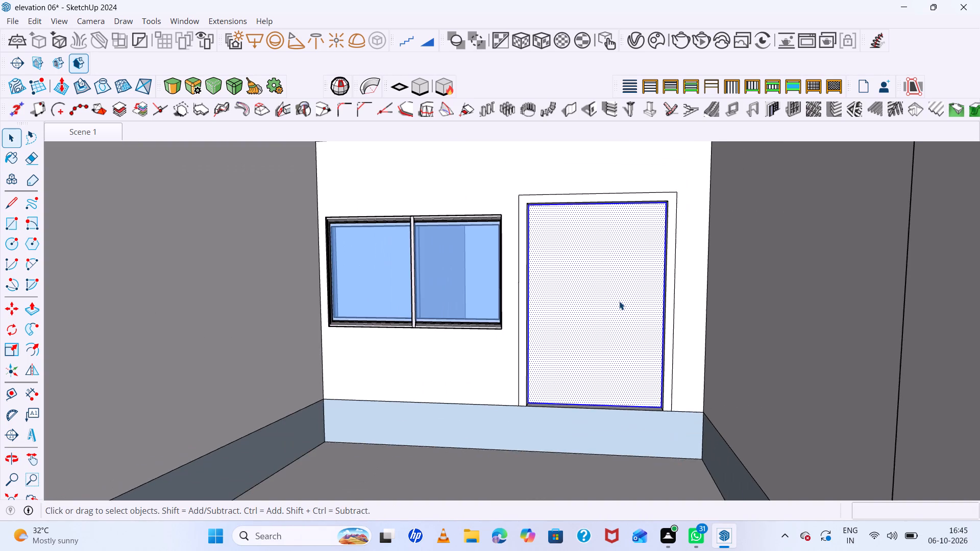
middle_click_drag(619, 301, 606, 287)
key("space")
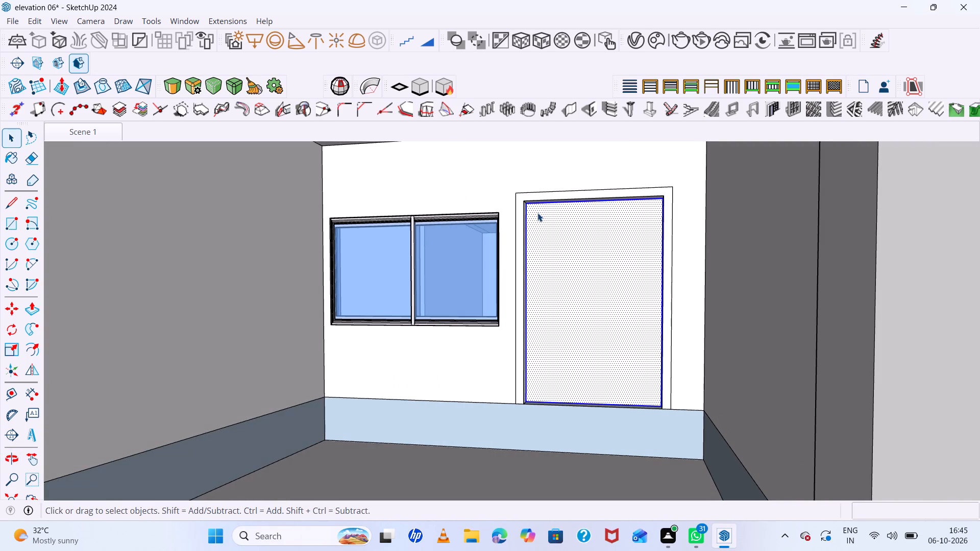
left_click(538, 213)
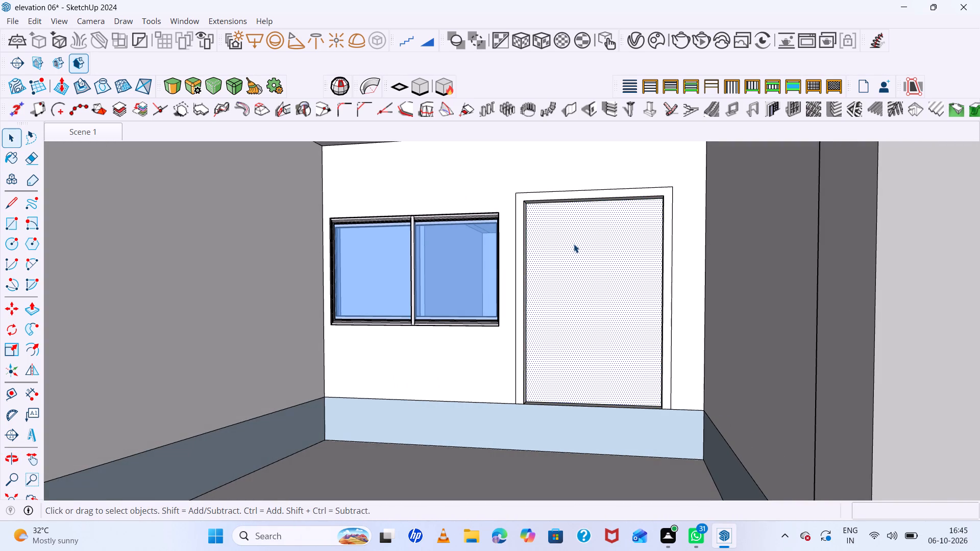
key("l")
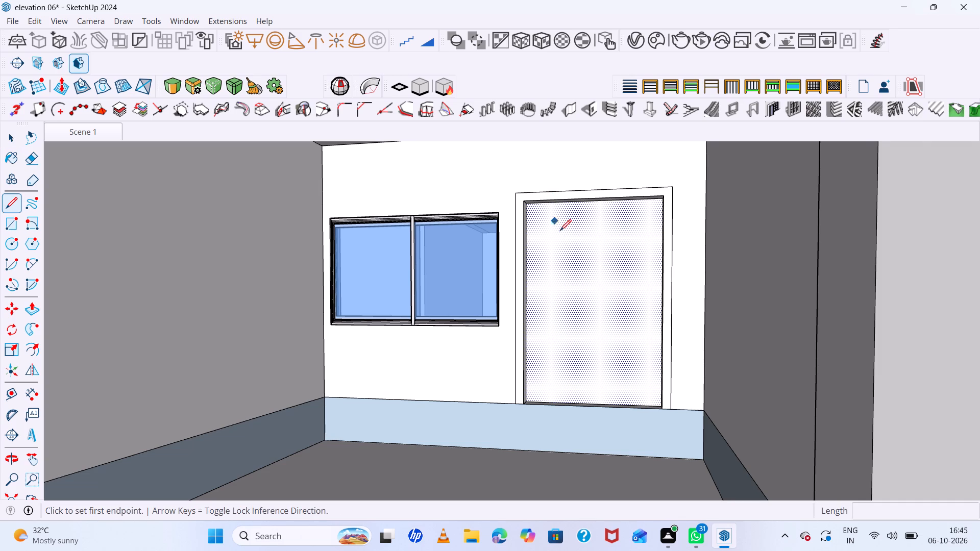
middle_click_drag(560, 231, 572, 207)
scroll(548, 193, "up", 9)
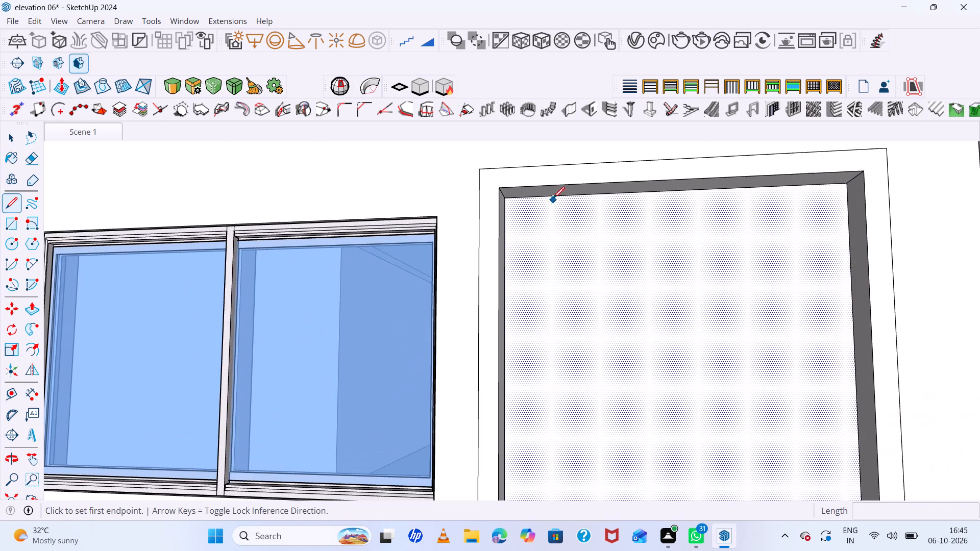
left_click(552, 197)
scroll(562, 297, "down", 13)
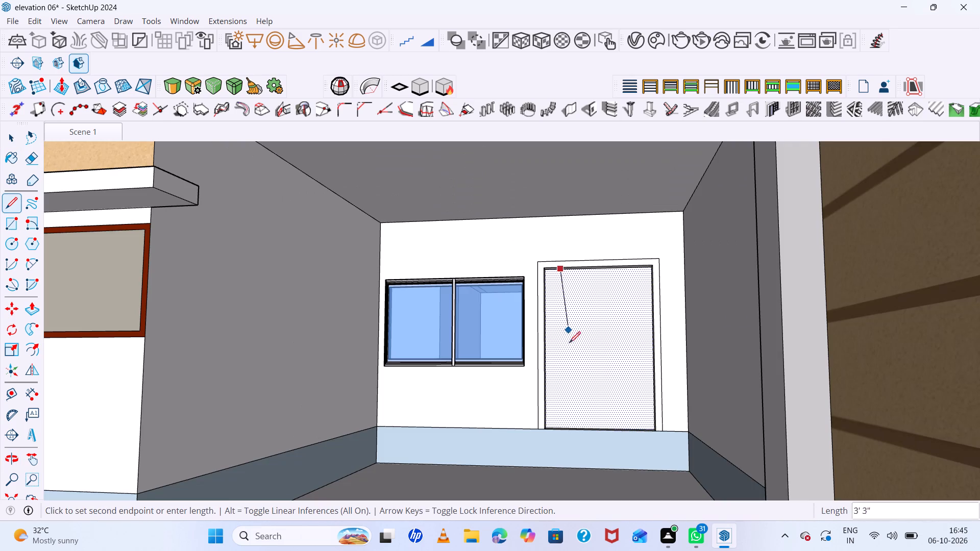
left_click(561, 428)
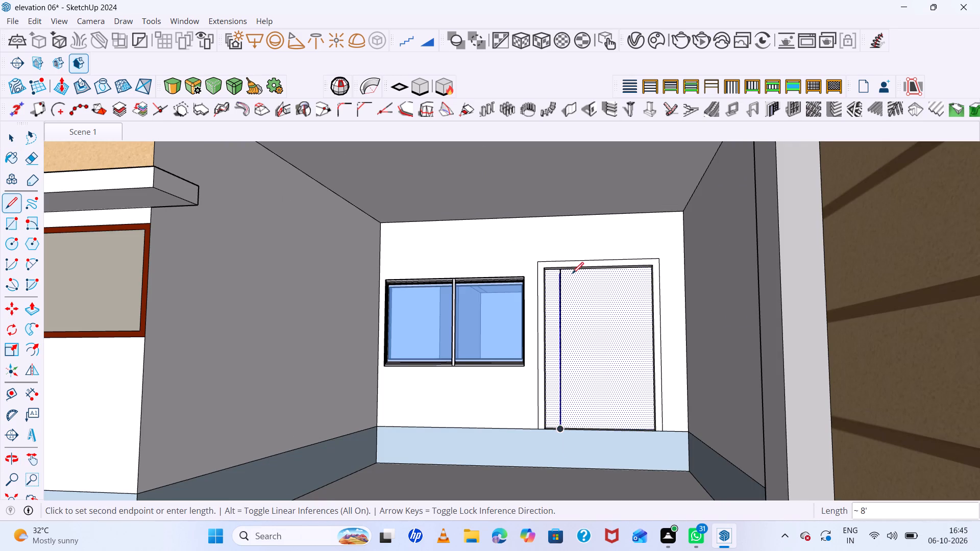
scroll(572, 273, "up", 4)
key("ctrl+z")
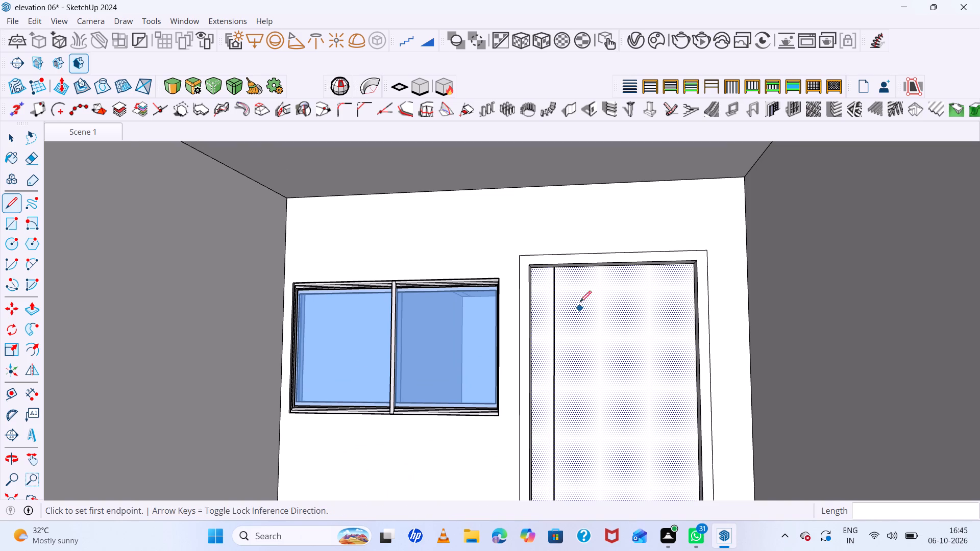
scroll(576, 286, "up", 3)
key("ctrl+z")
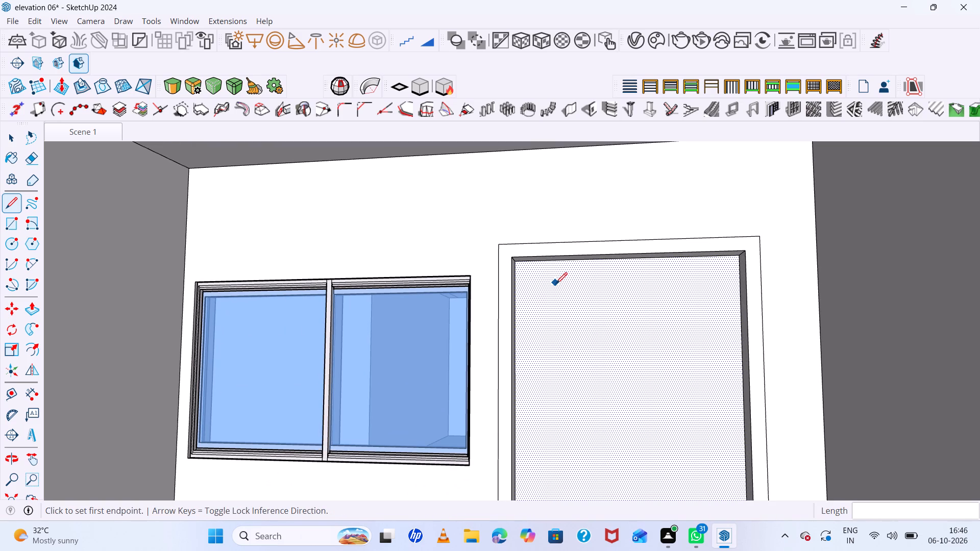
Draw a full-height vertical strip about 7" wide and 8' 4" high on the door panel, just in from its window-side edge.
key("r")
scroll(539, 265, "up", 5)
middle_click_drag(590, 248, 597, 214)
left_click(518, 262)
scroll(580, 333, "down", 2)
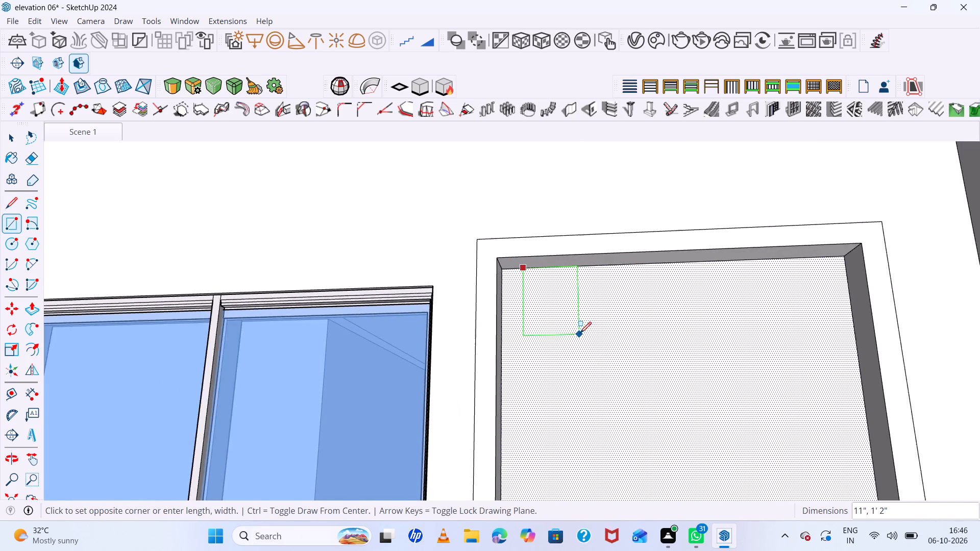
scroll(580, 333, "down", 15)
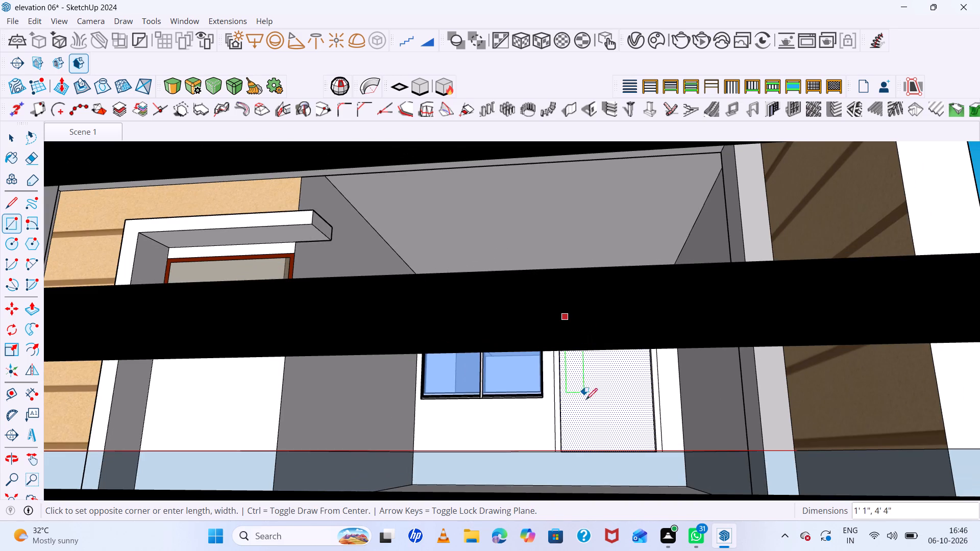
scroll(585, 440, "up", 5)
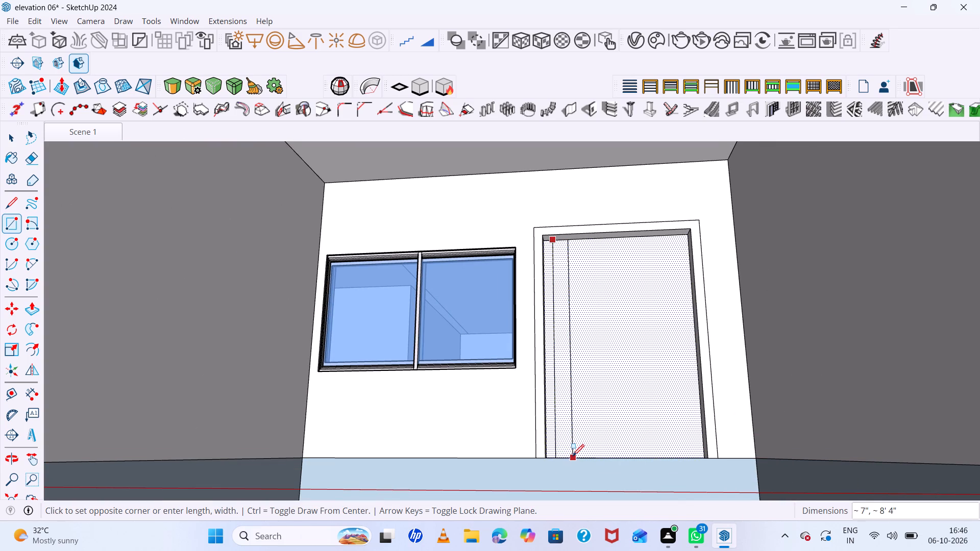
double_click(573, 456)
middle_click_drag(603, 320, 576, 374)
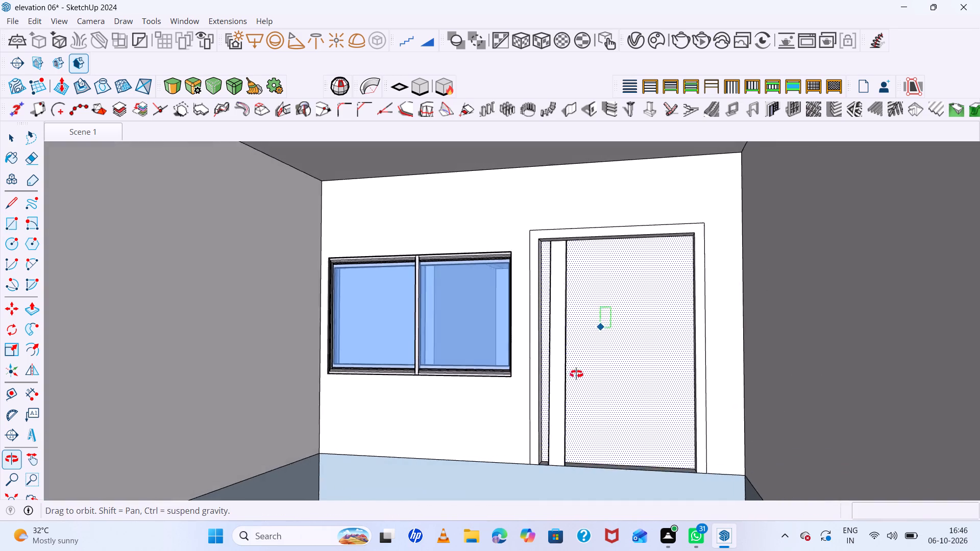
Draw a second full-height vertical strip about 7" wide and 8' 4" high on the door panel, beside the first strip.
middle_click_drag(576, 374, 573, 380)
scroll(579, 246, "up", 4)
middle_click_drag(620, 271, 650, 239)
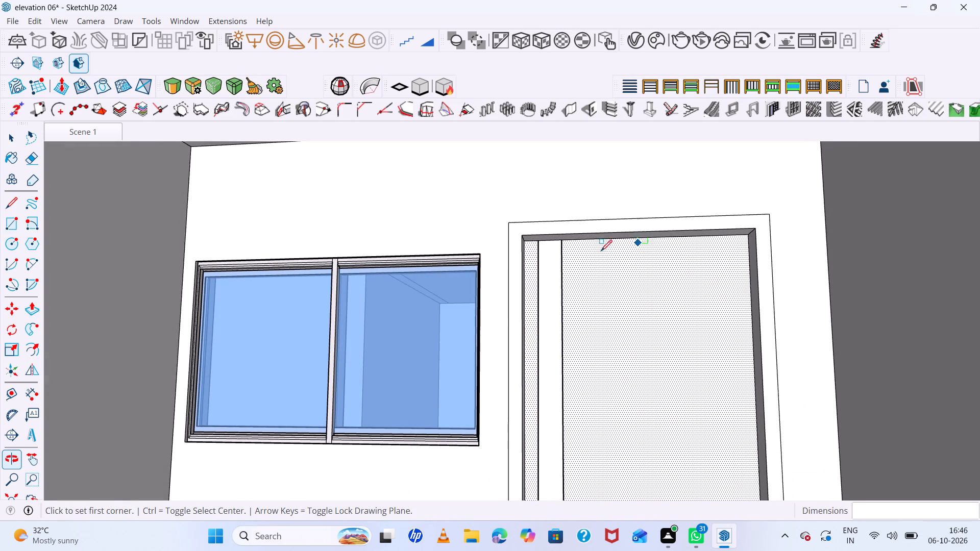
double_click(572, 243)
scroll(598, 351, "down", 2)
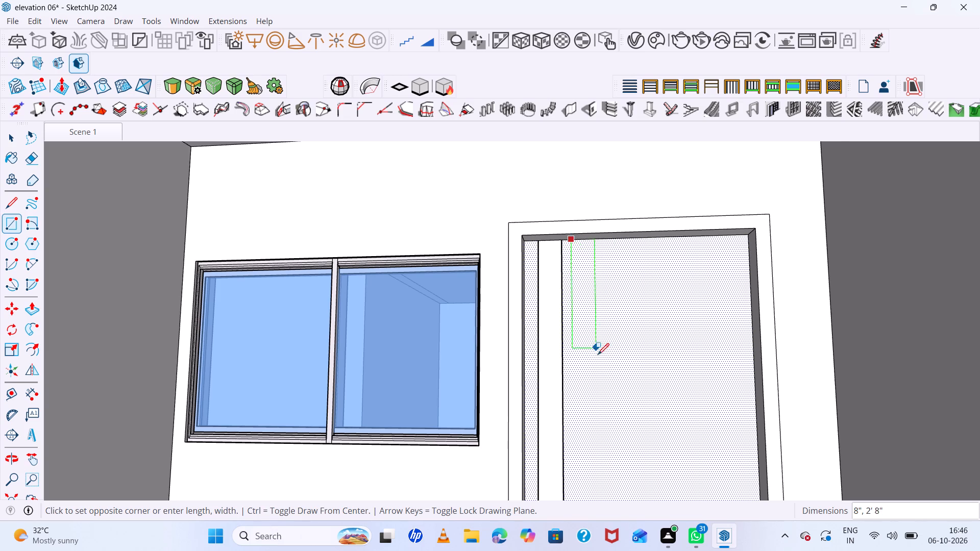
scroll(598, 355, "down", 4)
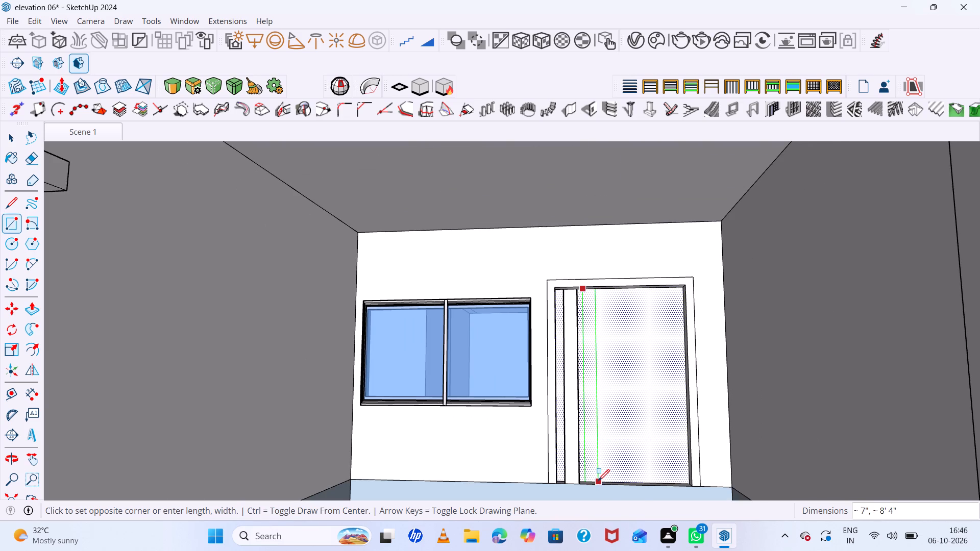
left_click(598, 481)
key("space")
left_click(657, 367)
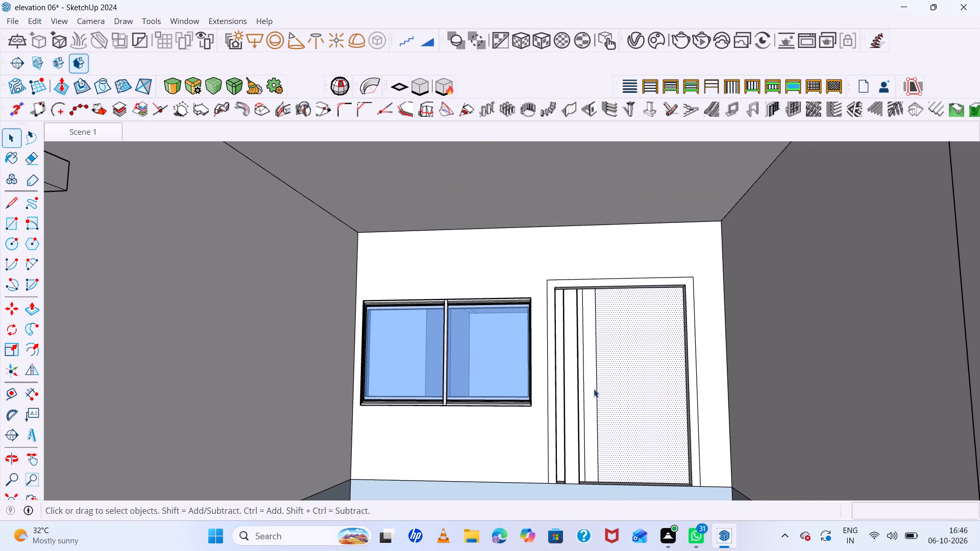
Draw a horizontal handle rectangle about 1' 3" by 3" on the door panel, near the edge away from the window.
scroll(675, 388, "up", 2)
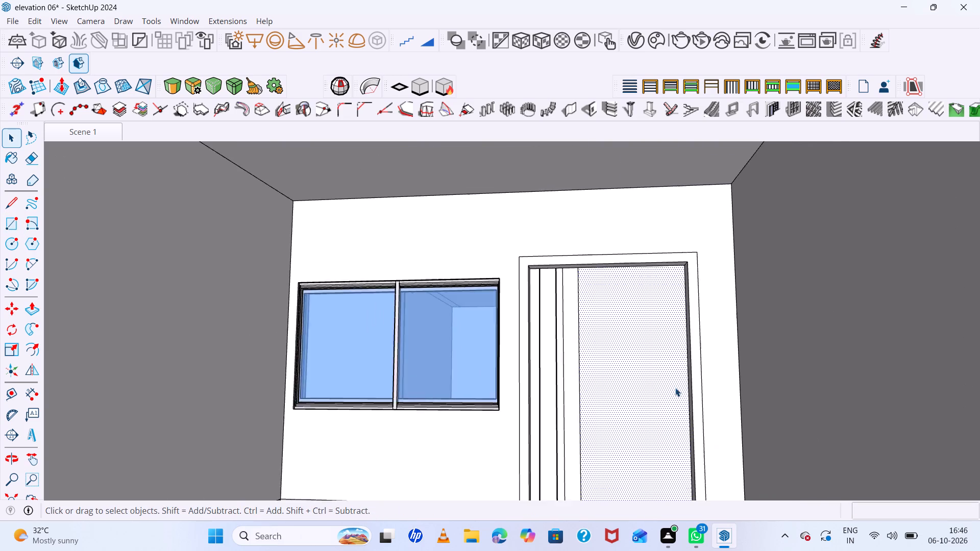
scroll(675, 388, "up", 2)
key("r")
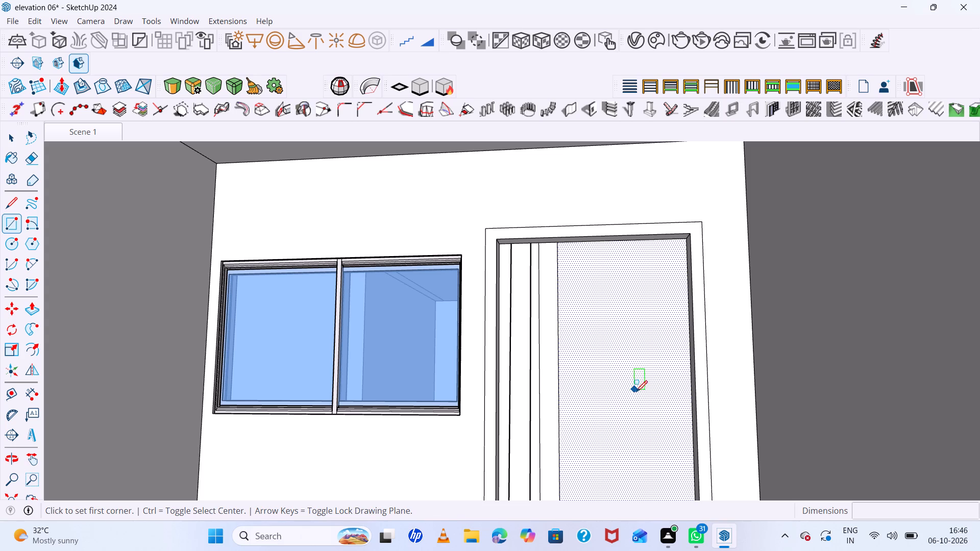
left_click(637, 394)
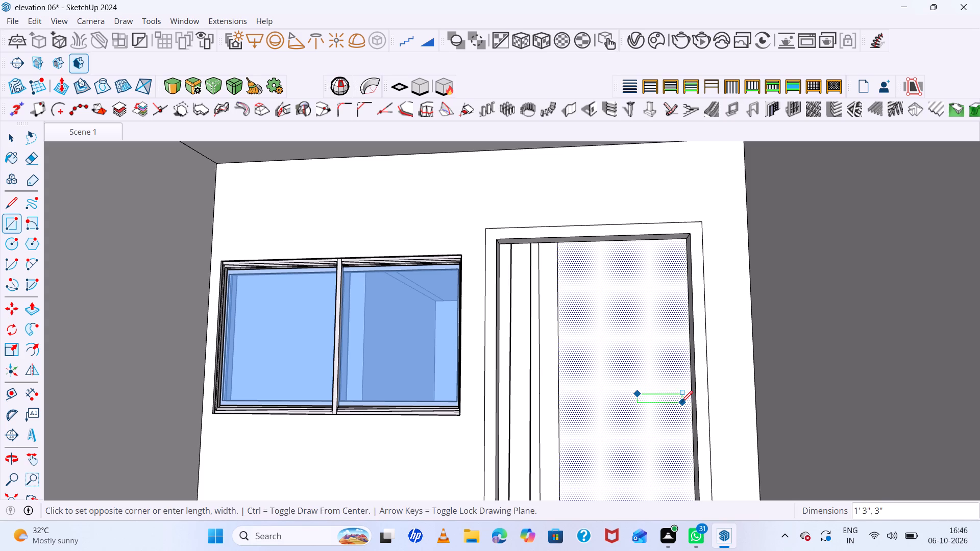
left_click(681, 402)
Extrude the handle rectangle about 1" out from the door panel.
key("space")
double_click(658, 398)
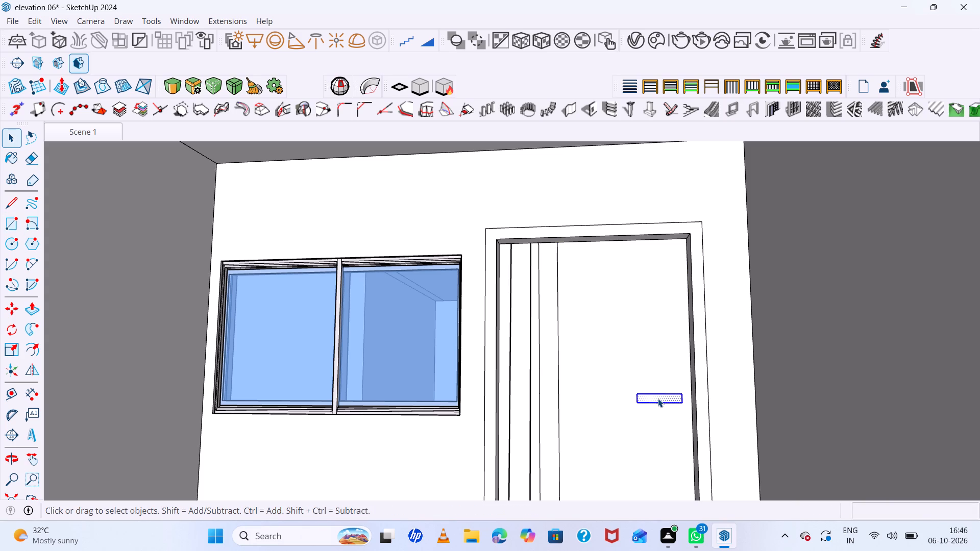
key("p")
double_click(658, 398)
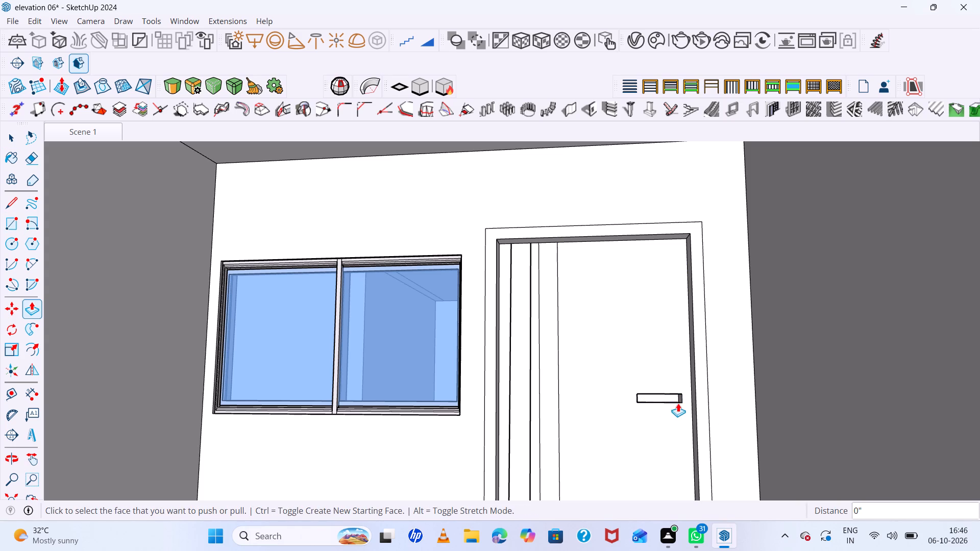
key("ctrl+z")
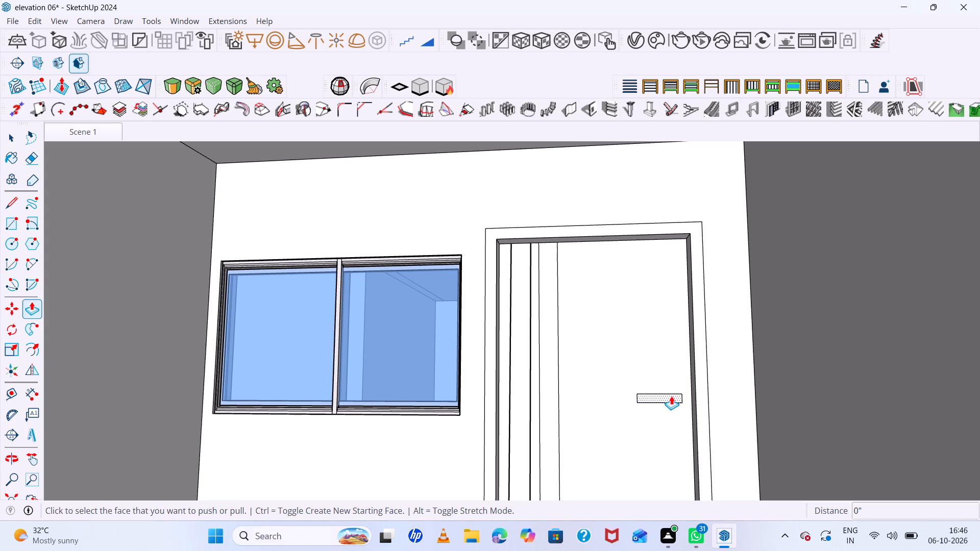
left_click(670, 397)
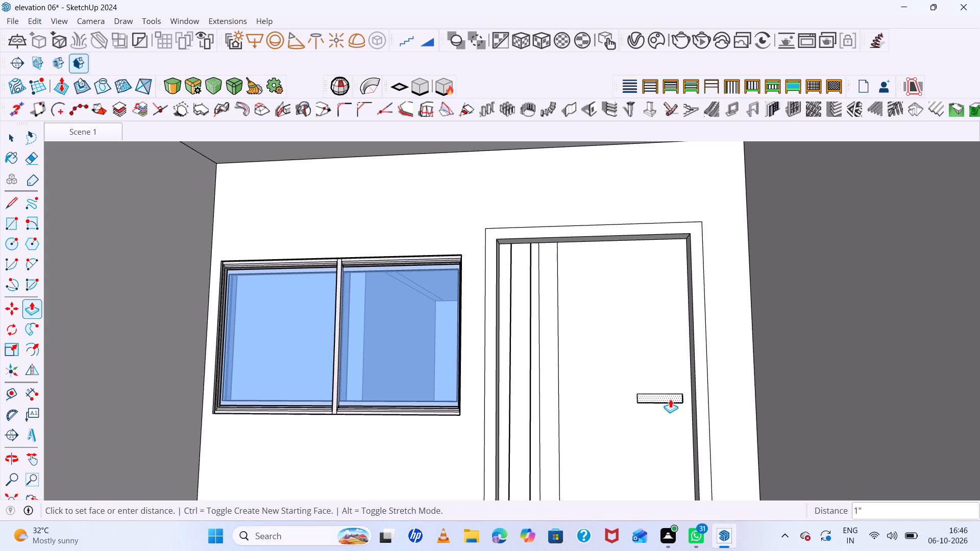
left_click(671, 399)
key("space")
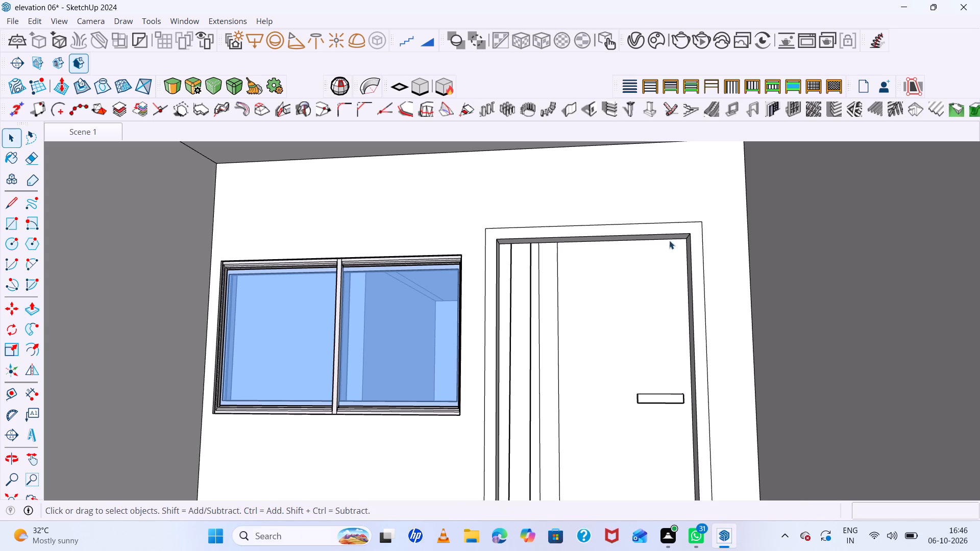
Paint the door panel and the narrow faces beside its two vertical strips with dark brown Color C08.
key("b")
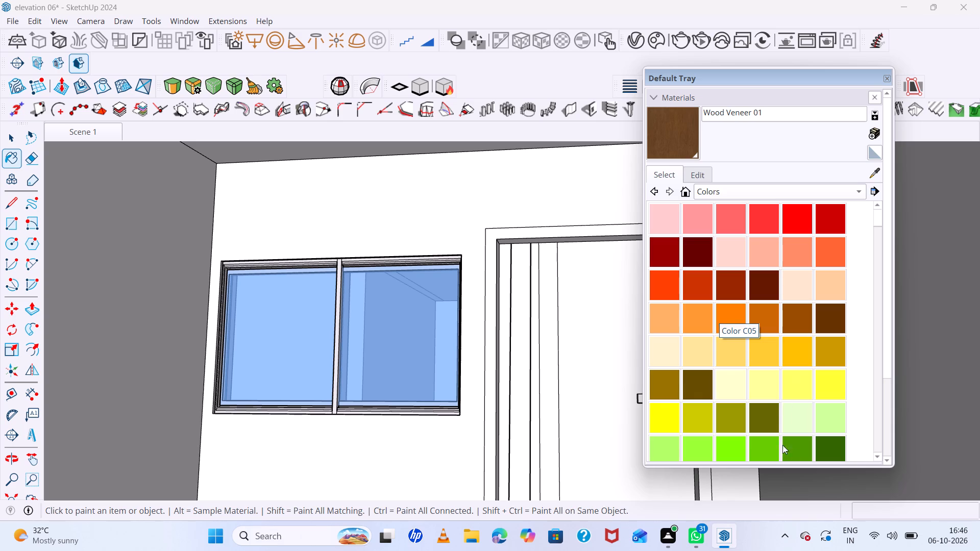
left_click(763, 287)
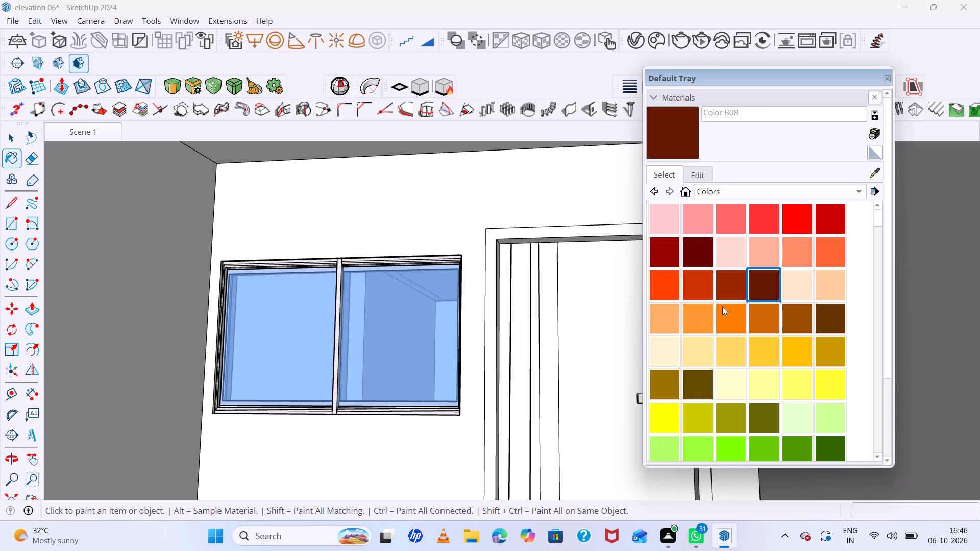
left_click(753, 295)
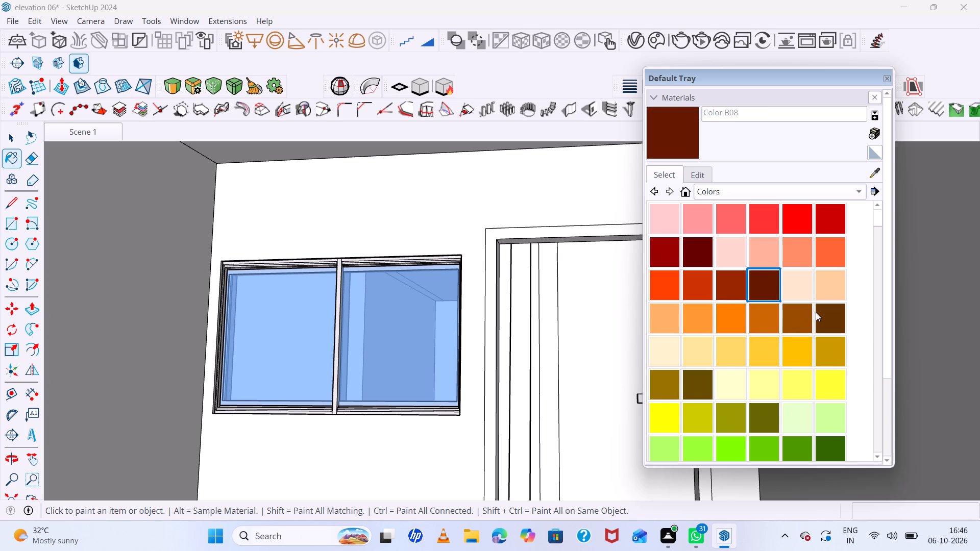
left_click(816, 312)
left_click(608, 295)
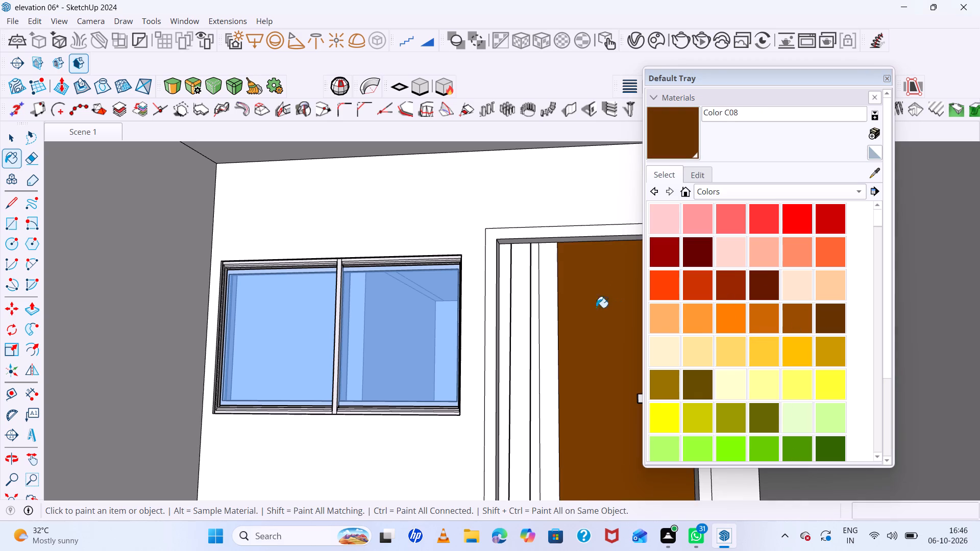
left_click(503, 283)
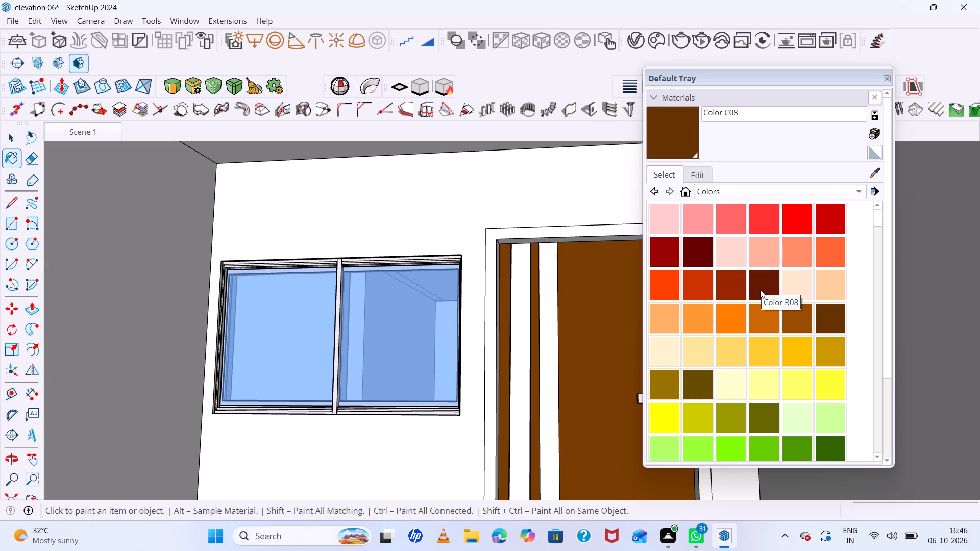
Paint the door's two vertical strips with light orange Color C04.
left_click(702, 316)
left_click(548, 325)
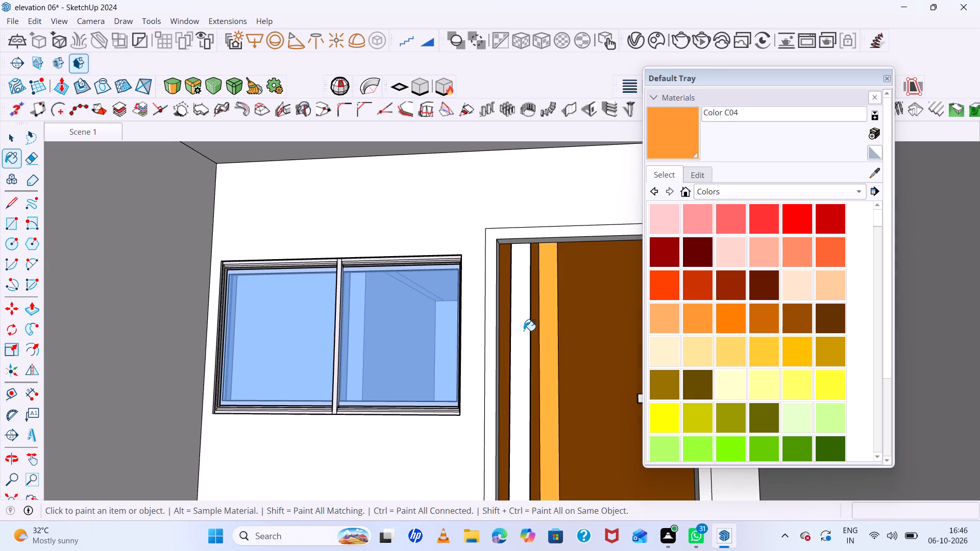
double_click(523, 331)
Paint both vertical strips on the door with Color C06.
scroll(521, 318, "down", 11)
middle_click_drag(539, 332, 546, 417)
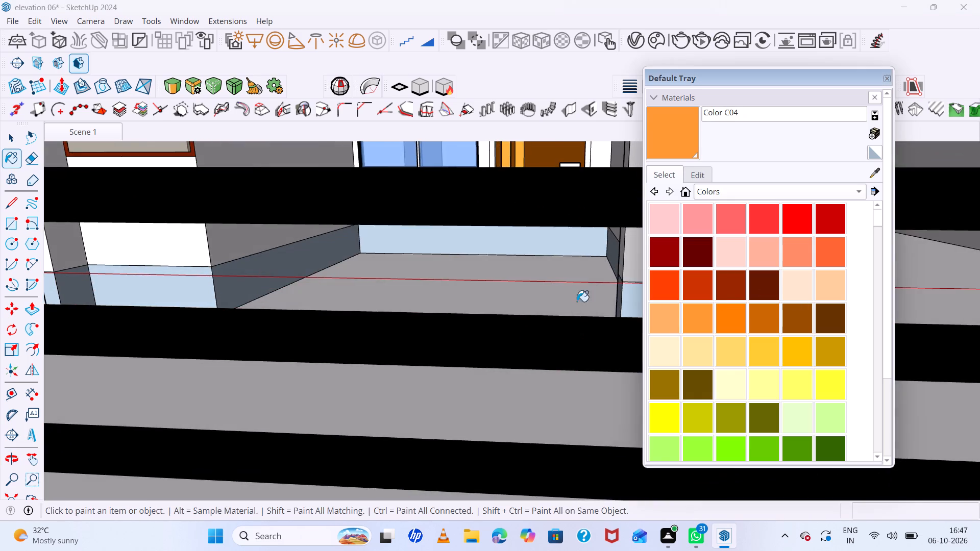
scroll(570, 257, "down", 12)
scroll(558, 217, "up", 14)
middle_click_drag(593, 293, 615, 269)
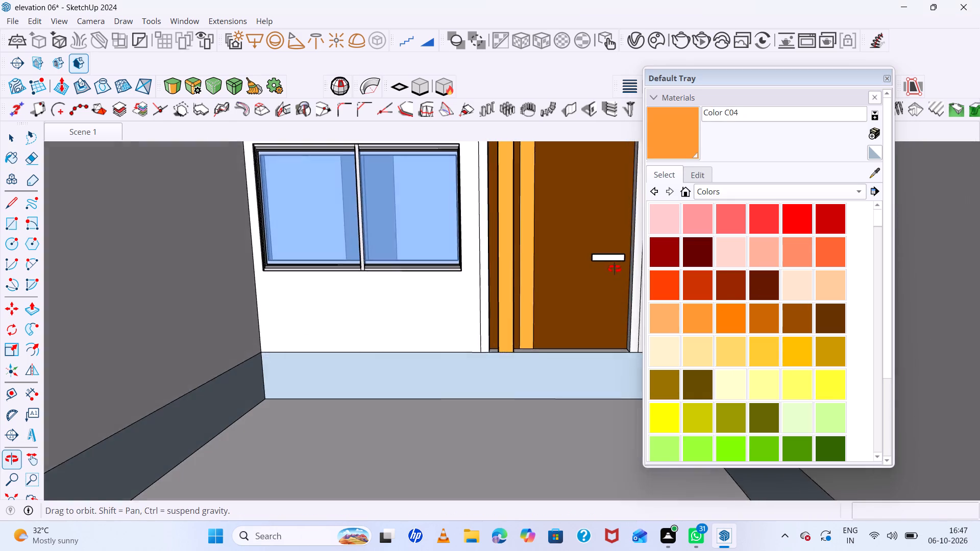
middle_click_drag(615, 269, 617, 260)
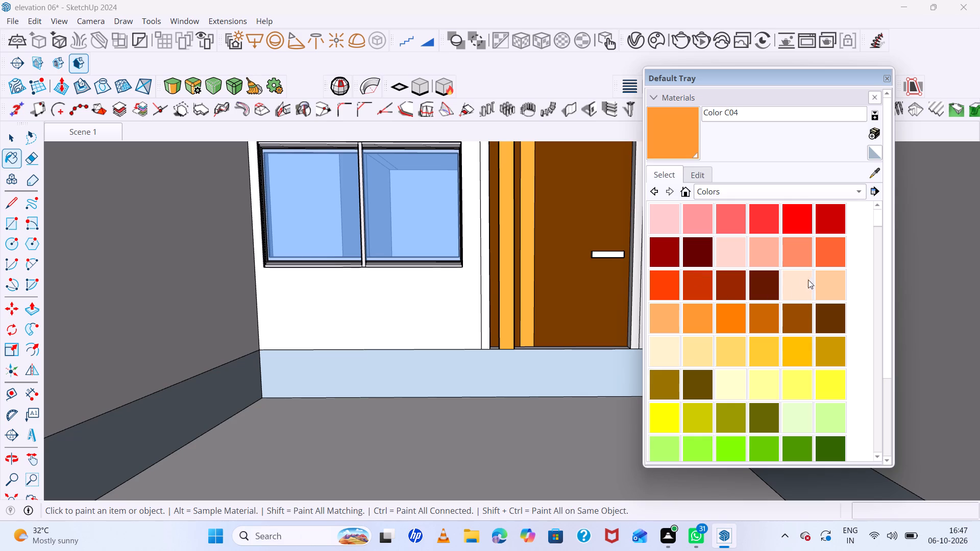
left_click(759, 316)
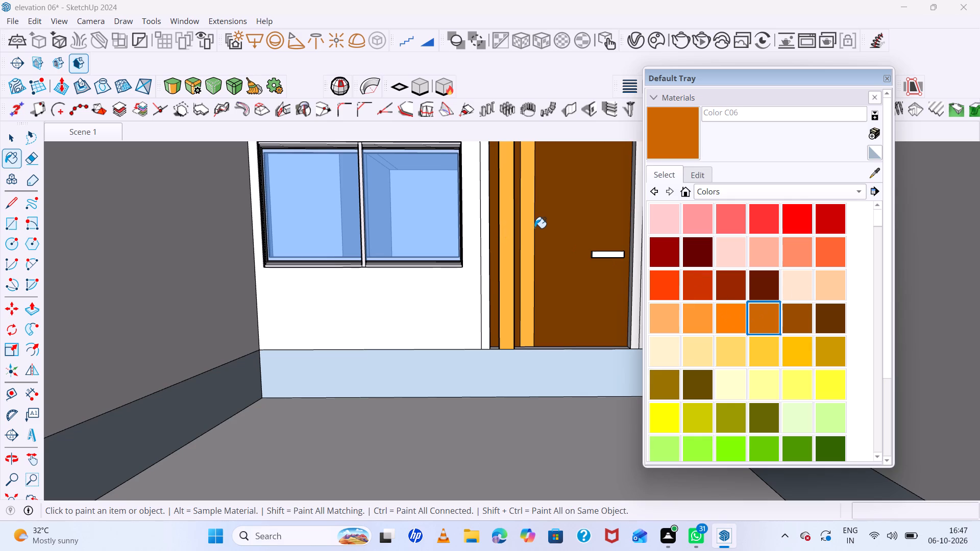
left_click(535, 228)
left_click(528, 229)
double_click(506, 235)
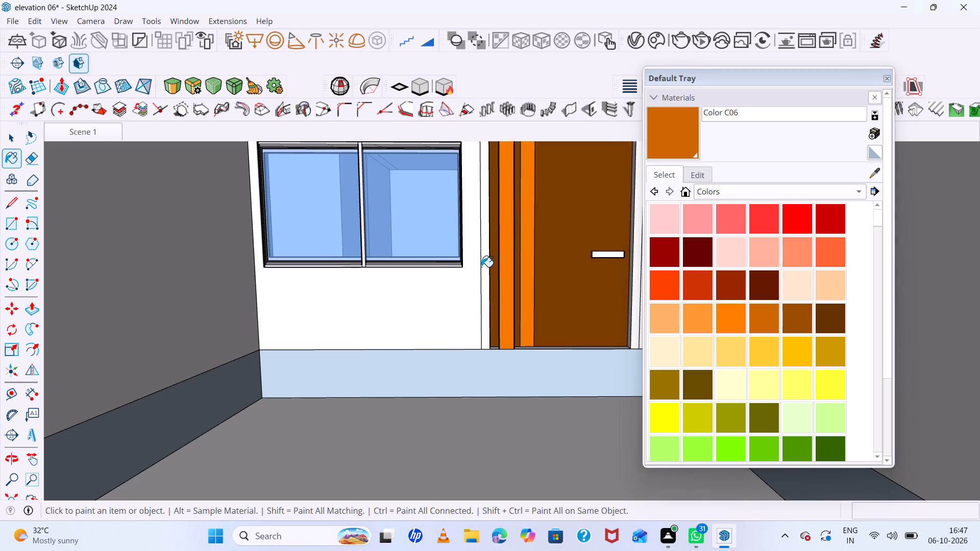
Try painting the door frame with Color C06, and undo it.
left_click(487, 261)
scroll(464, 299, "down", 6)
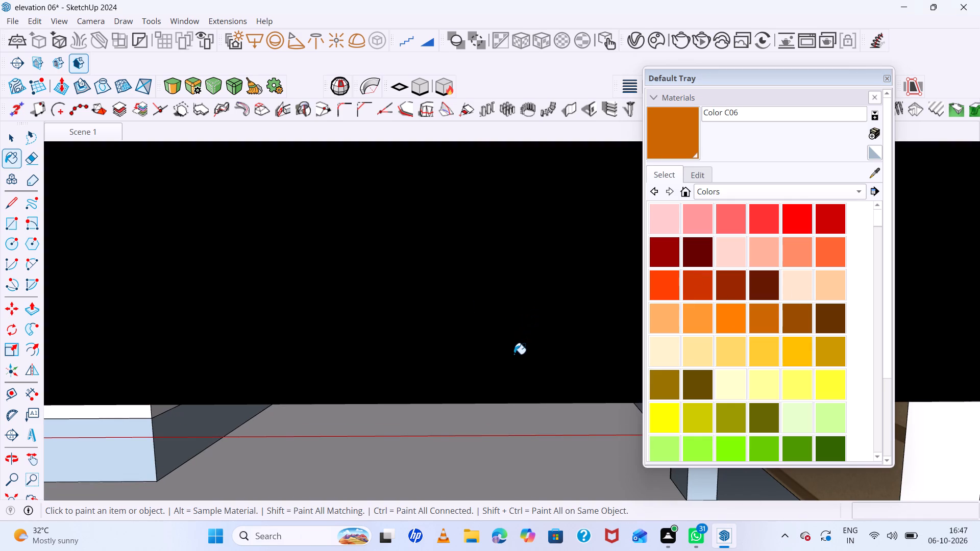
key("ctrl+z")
Paint the front face of the surrounding door frame with Color C08 from the materials in the model.
scroll(522, 336, "down", 13)
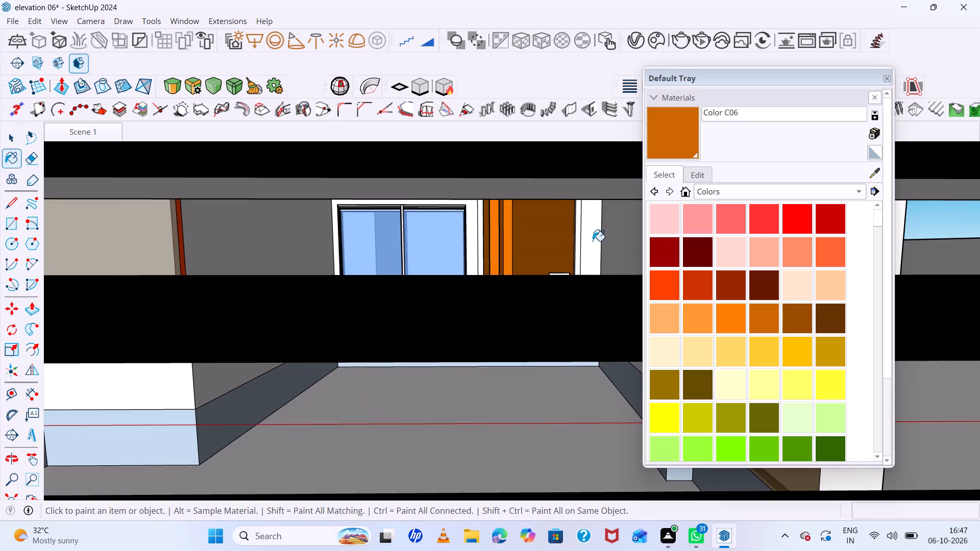
scroll(591, 230, "up", 7)
scroll(745, 337, "down", 6)
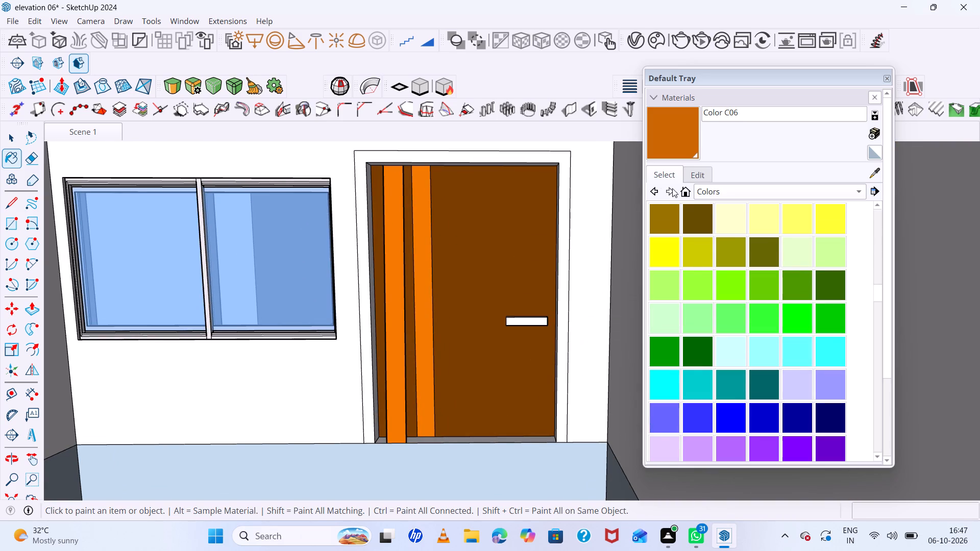
left_click(684, 192)
scroll(770, 351, "down", 1)
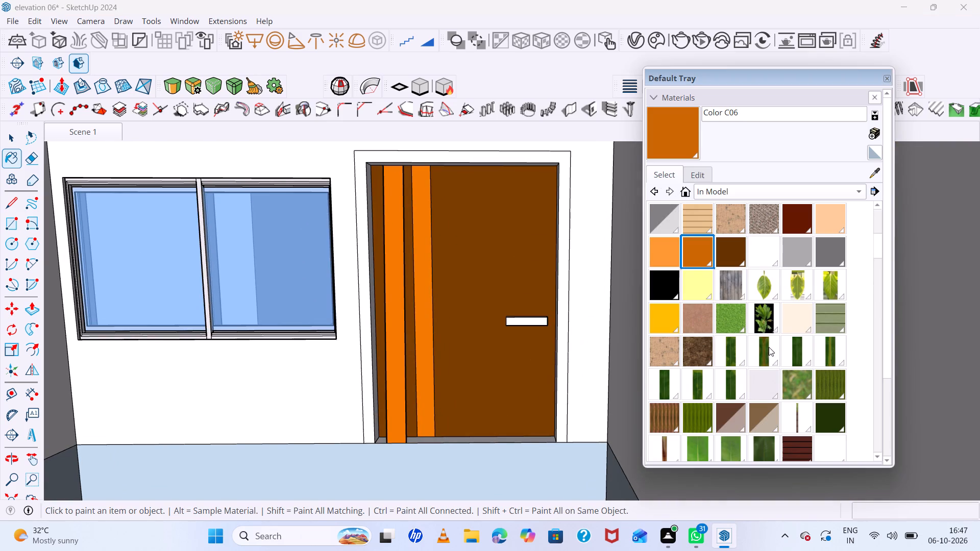
left_click(722, 248)
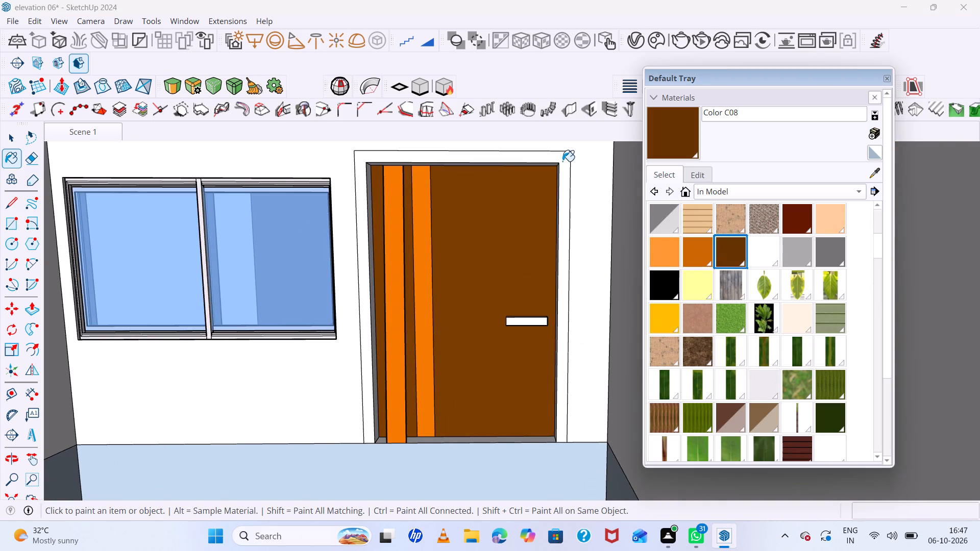
left_click(564, 161)
Paint the inner side reveals of the door frame, on both sides of the recessed panel, with Color C08.
scroll(579, 251, "down", 5)
middle_click_drag(577, 263, 571, 224)
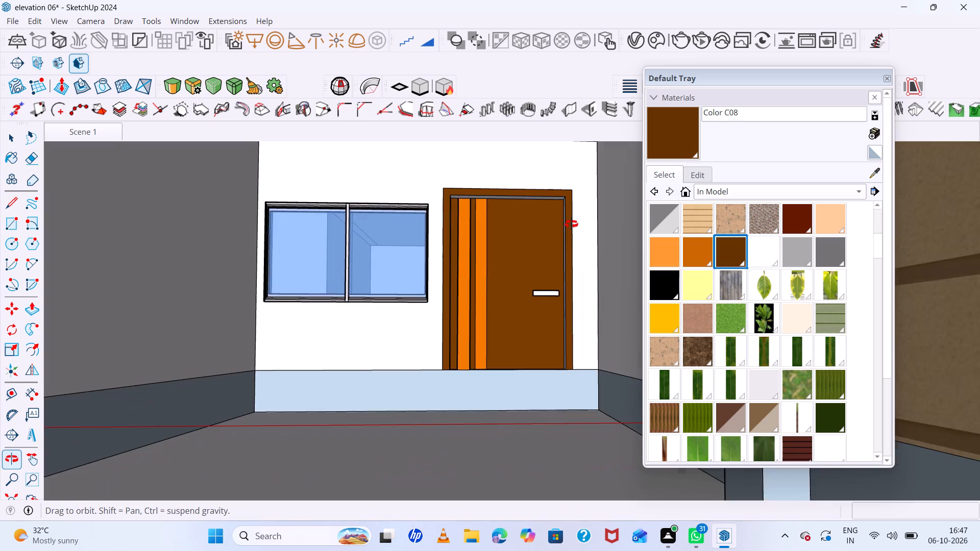
middle_click_drag(571, 224, 543, 262)
scroll(471, 292, "up", 12)
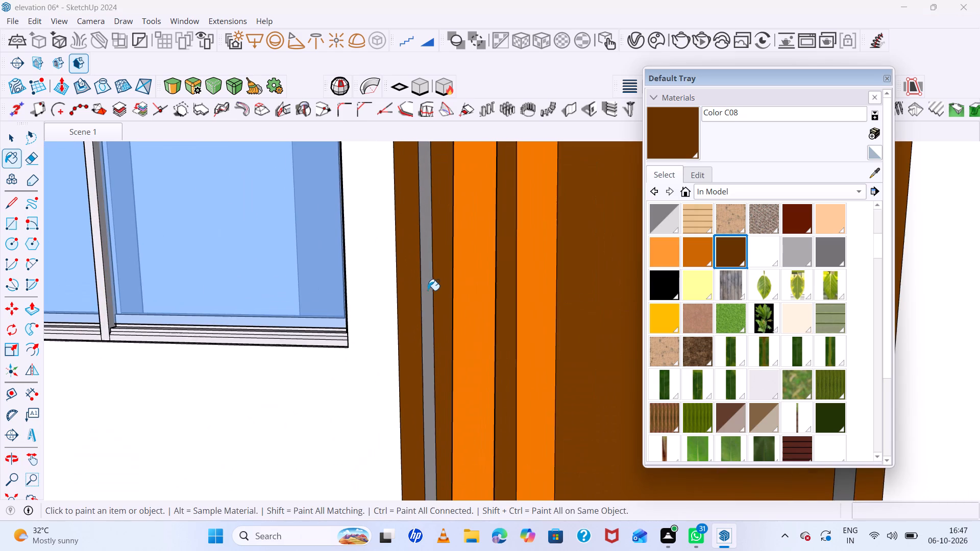
double_click(426, 289)
scroll(445, 295, "down", 15)
middle_click_drag(464, 319, 594, 327)
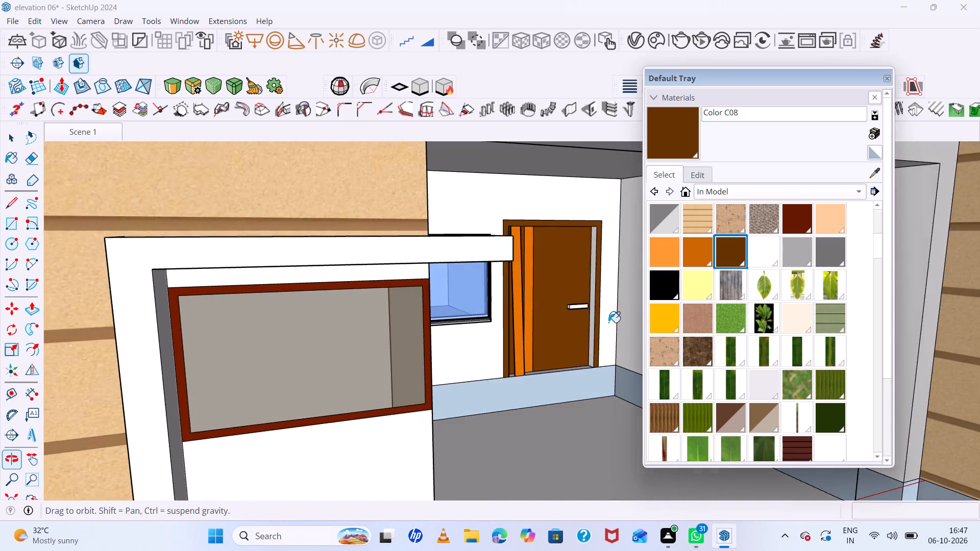
scroll(606, 304, "up", 12)
left_click(580, 298)
Show the whole house model and examine the painted entrance door from the street side, beyond the number 104 gate pillar.
scroll(581, 302, "down", 2)
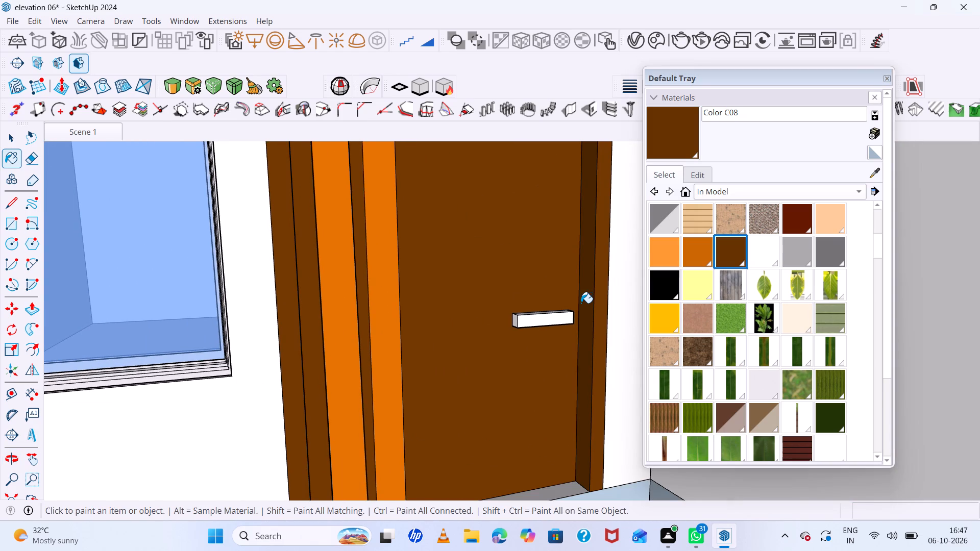
scroll(580, 307, "down", 15)
middle_click_drag(576, 307, 522, 289)
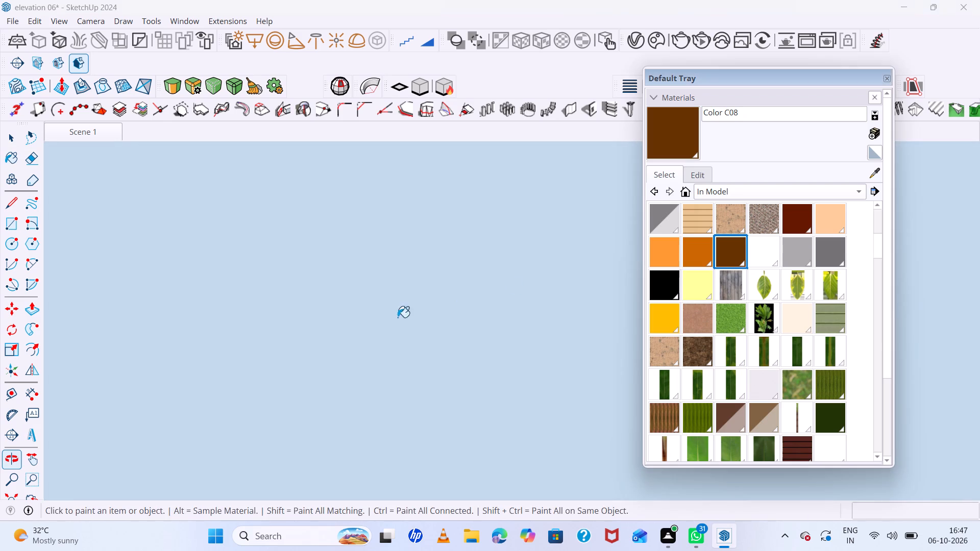
left_click(13, 496)
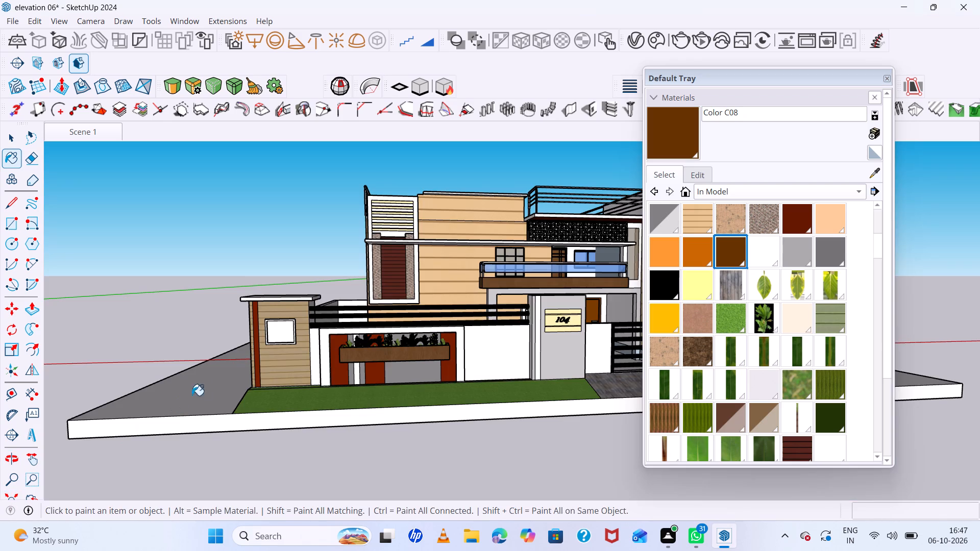
scroll(509, 263, "down", 5)
scroll(587, 299, "up", 15)
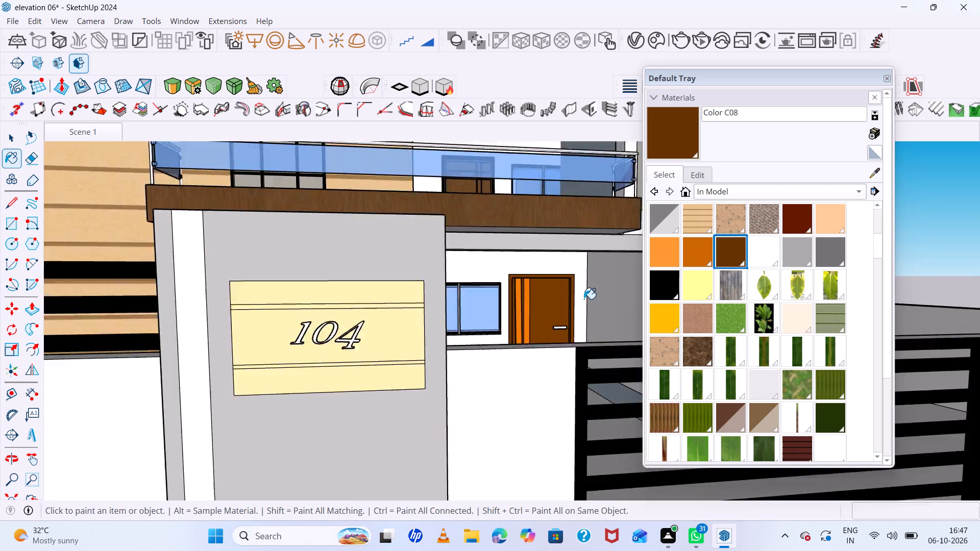
Paint the underside of the entrance door frame's top reveal, above the recessed panel, with Color C08.
scroll(584, 299, "up", 7)
middle_click_drag(578, 305, 546, 294)
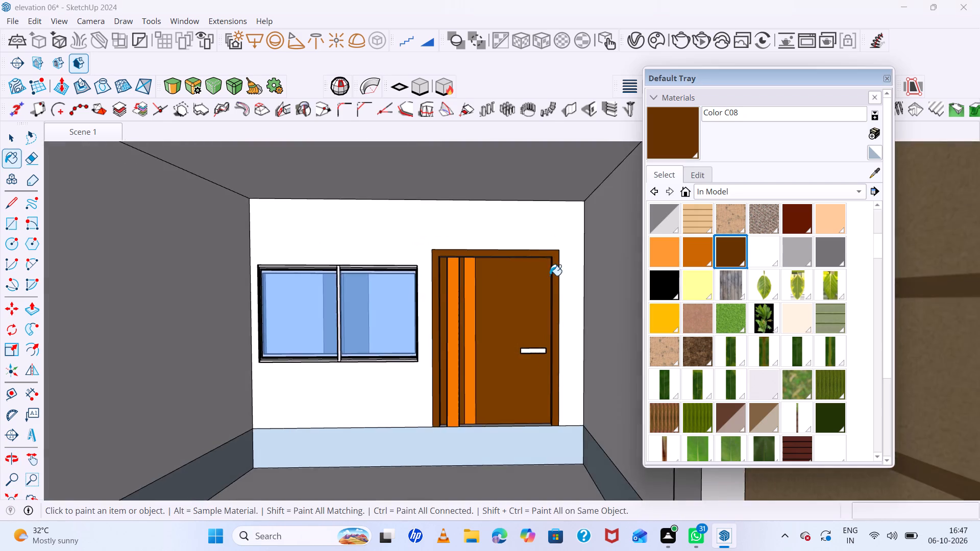
scroll(552, 256, "up", 13)
middle_click_drag(547, 272, 557, 211)
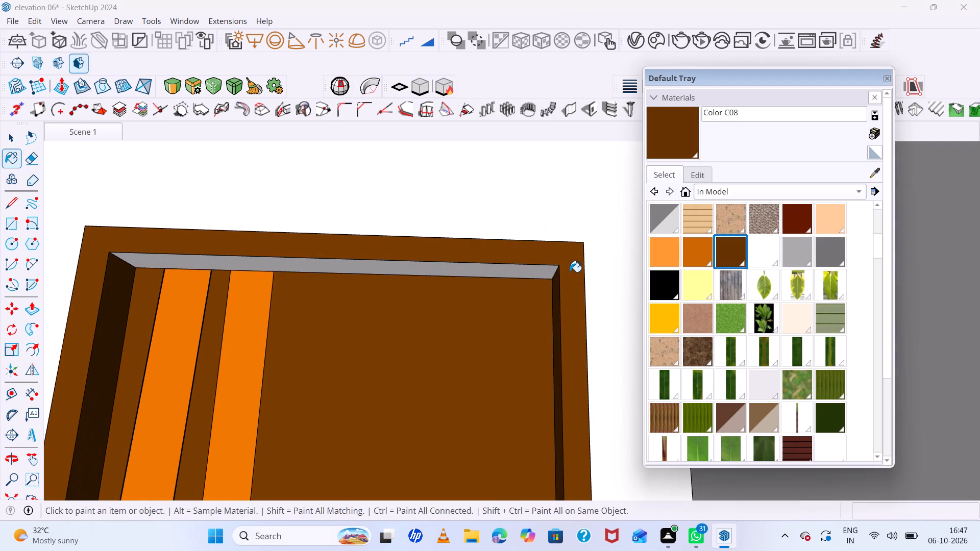
double_click(534, 268)
Show the whole house model and examine the ground-floor entrance from the street side, beyond the number 104 gate pillar.
scroll(535, 272, "down", 20)
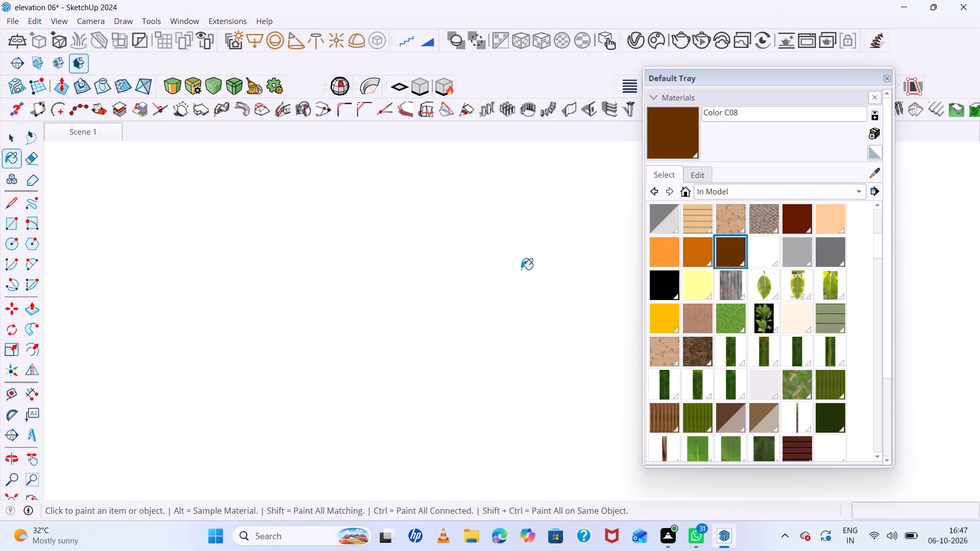
left_click(14, 500)
double_click(15, 497)
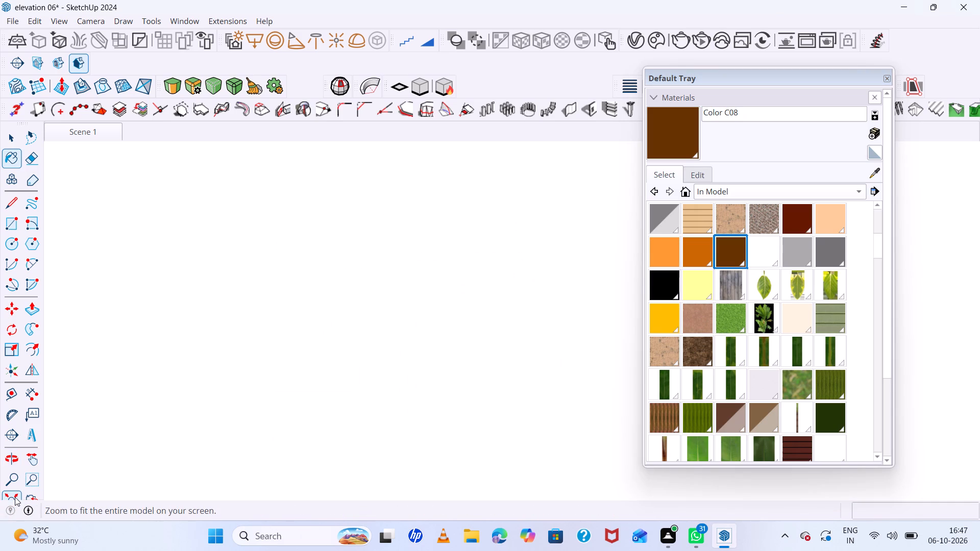
middle_click_drag(487, 313, 489, 400)
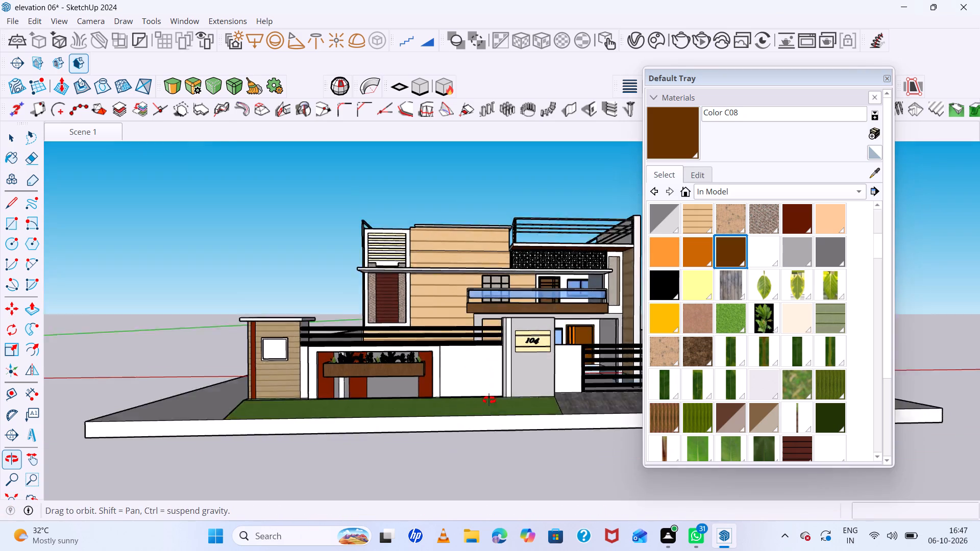
middle_click_drag(489, 400, 494, 429)
scroll(593, 327, "up", 7)
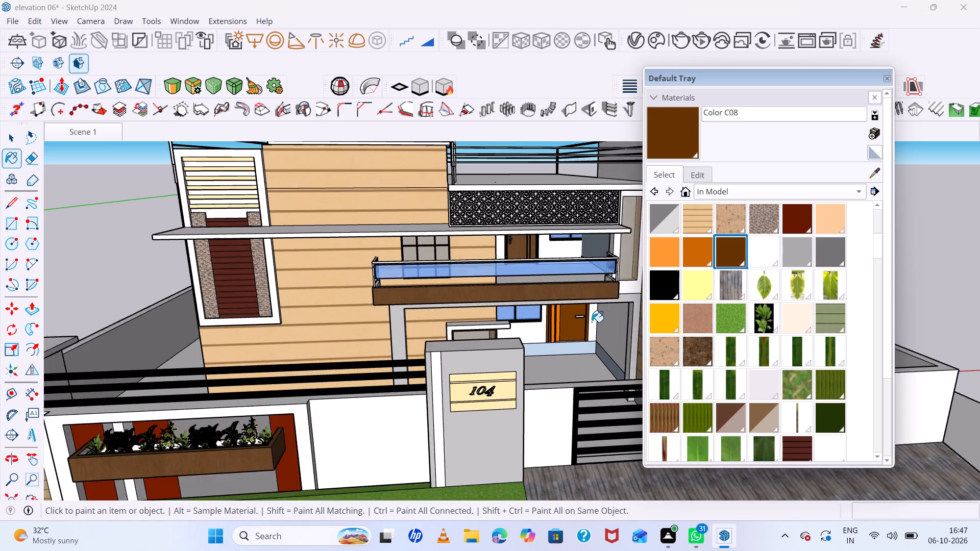
scroll(528, 302, "up", 8)
scroll(469, 277, "up", 6)
scroll(385, 235, "down", 13)
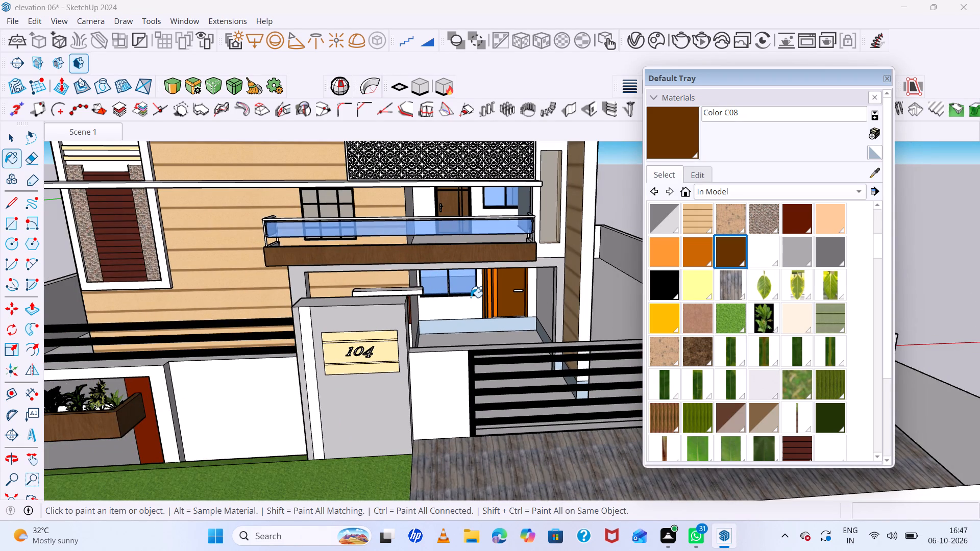
Delete the two-pane blue glass window beside the ground-floor entrance door, leaving its wall opening.
scroll(504, 281, "up", 6)
scroll(563, 320, "up", 5)
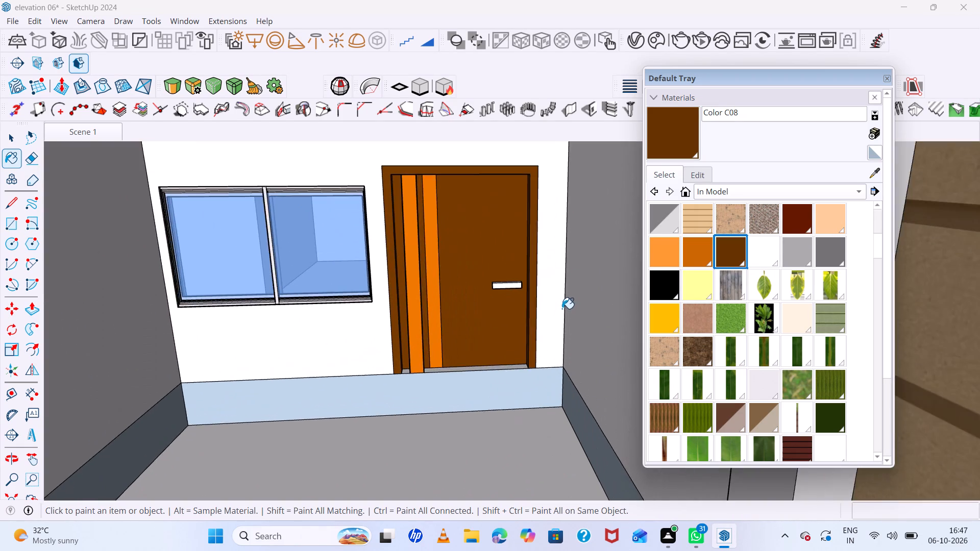
middle_click_drag(560, 306, 558, 253)
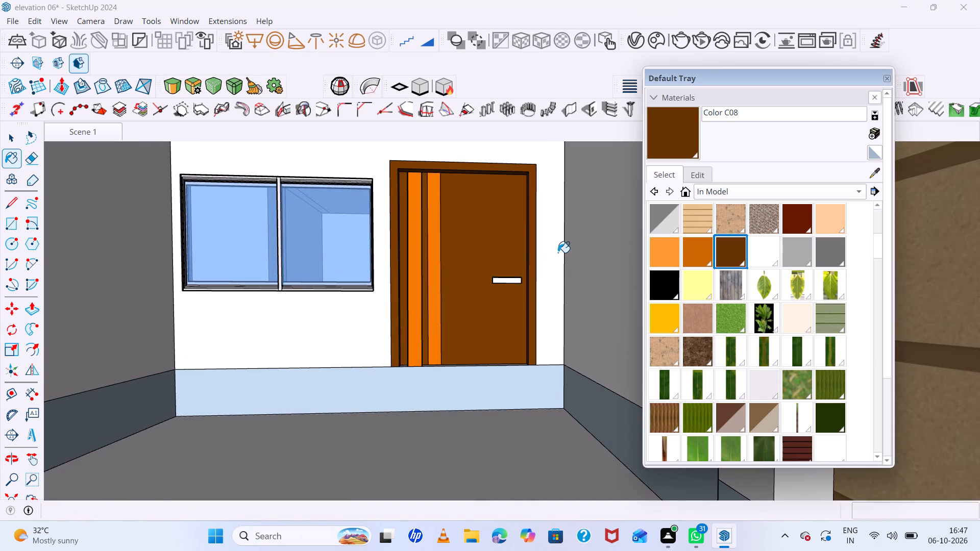
key("space")
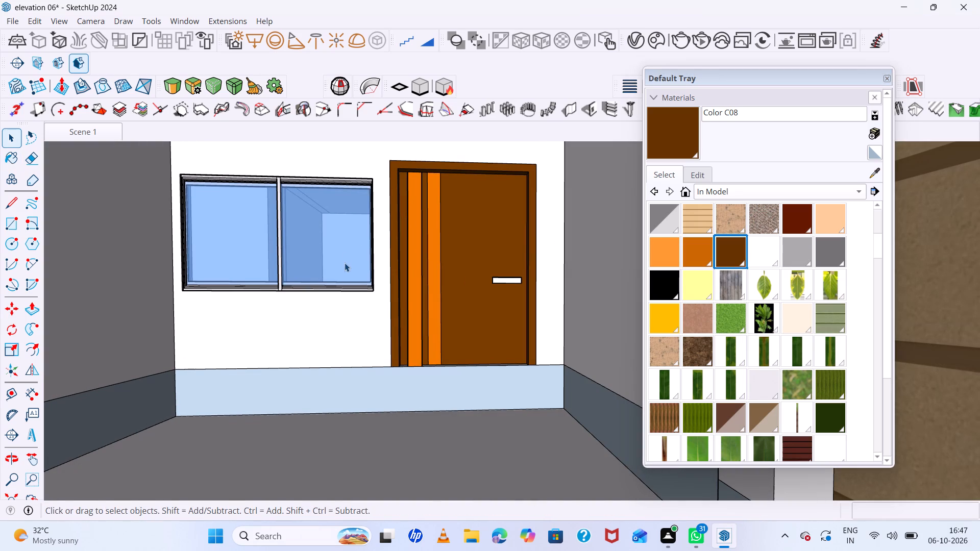
left_click(345, 263)
key("Delete")
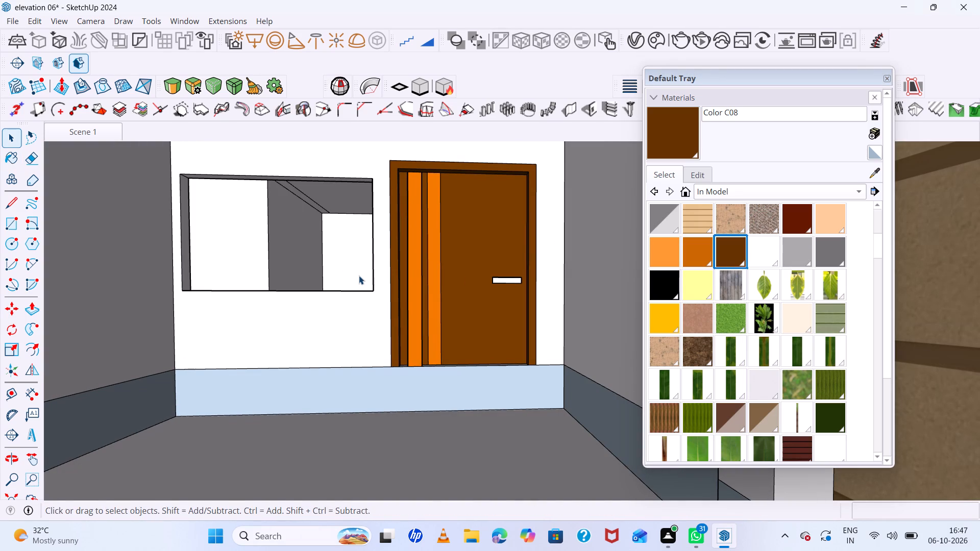
Draw a rectangle about 4' 8" by 7' 7" corner to corner across the empty window opening beside the entrance door.
scroll(360, 276, "down", 1)
middle_click_drag(377, 282, 408, 322)
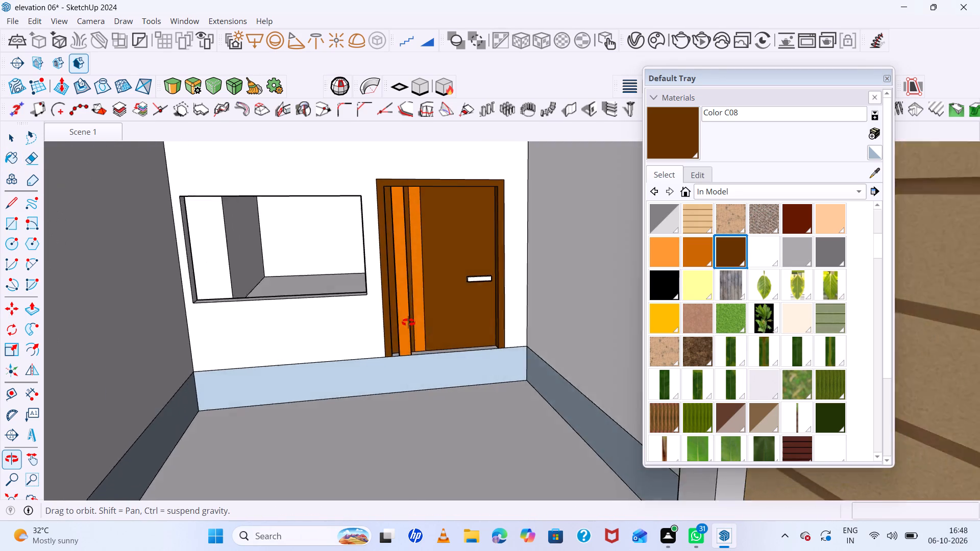
middle_click_drag(408, 322, 389, 305)
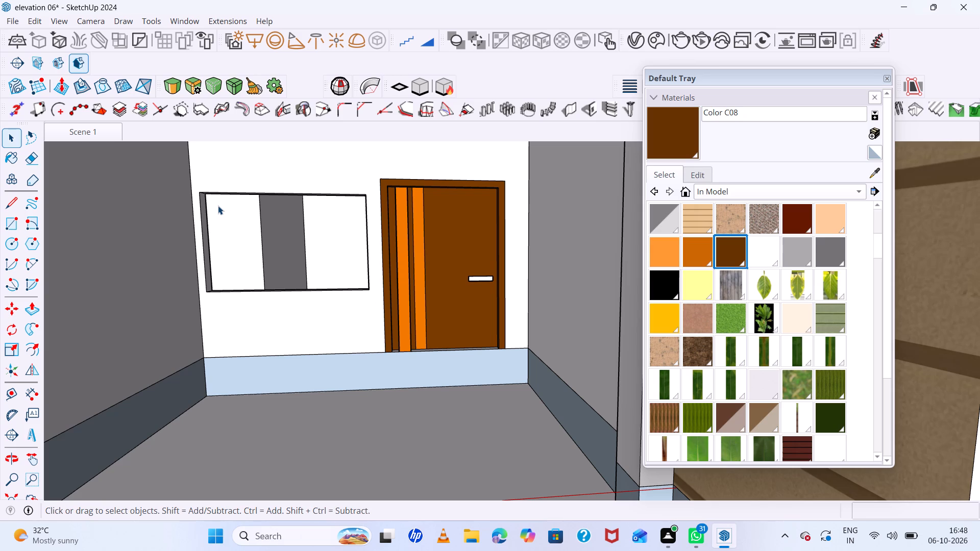
key("r")
left_click(199, 192)
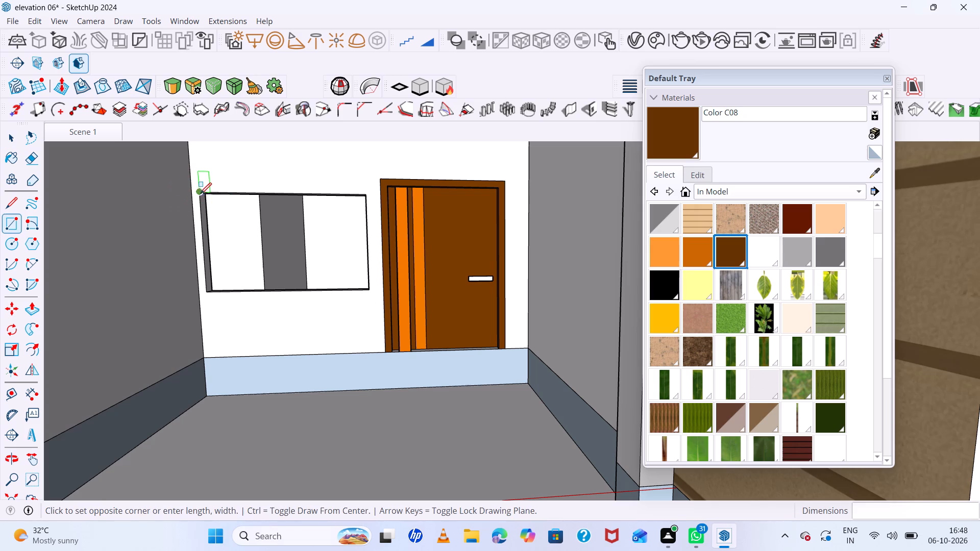
left_click(370, 289)
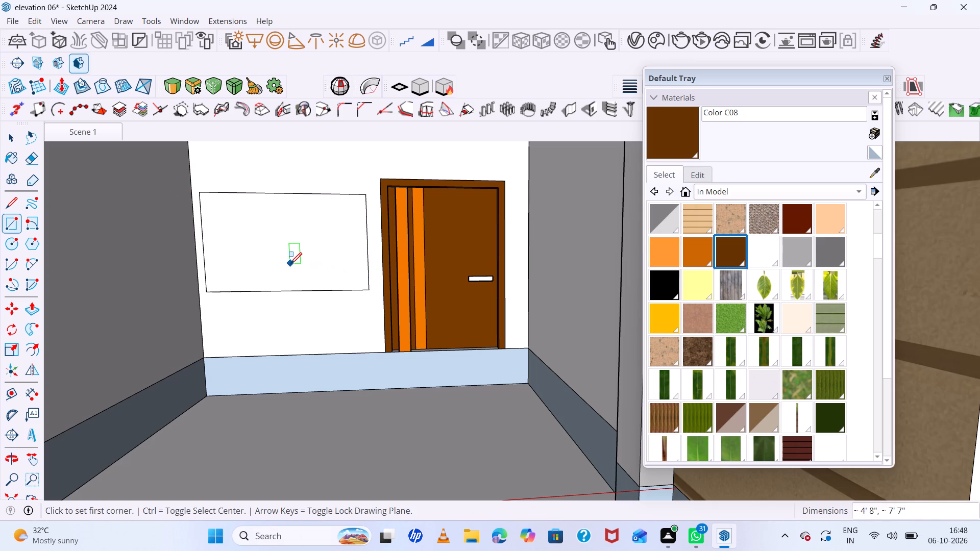
Offset the new window rectangle's edges inward by about 3" to form a border for the frame.
key("f")
left_click(212, 241)
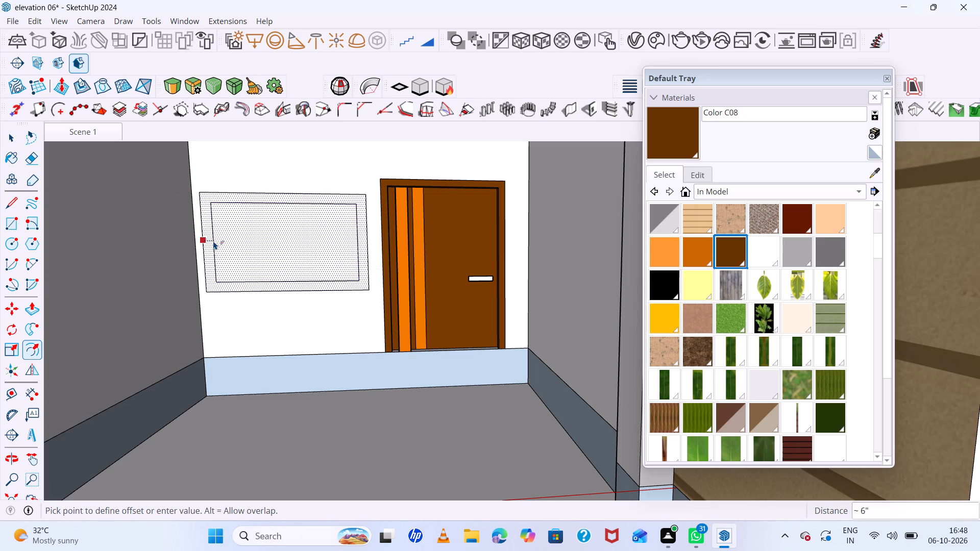
left_click(209, 245)
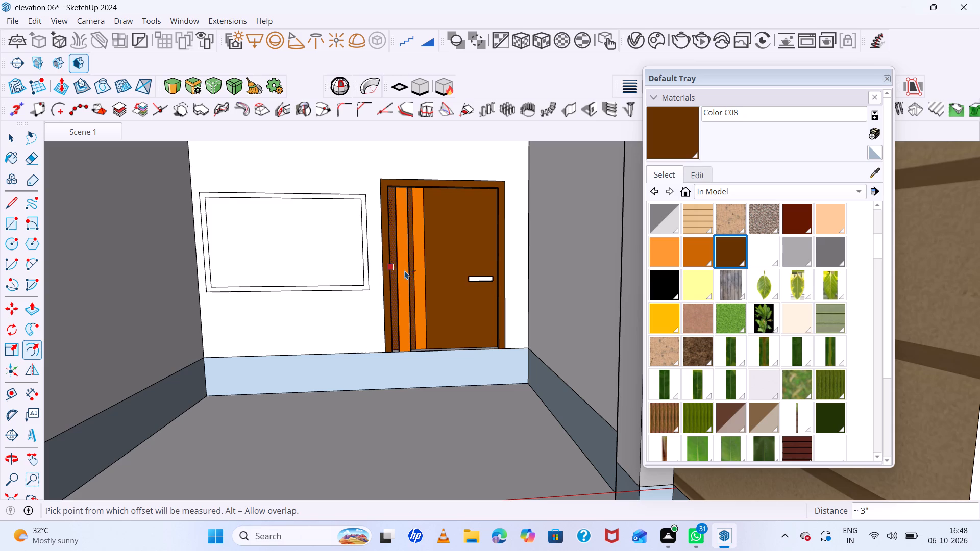
key("space")
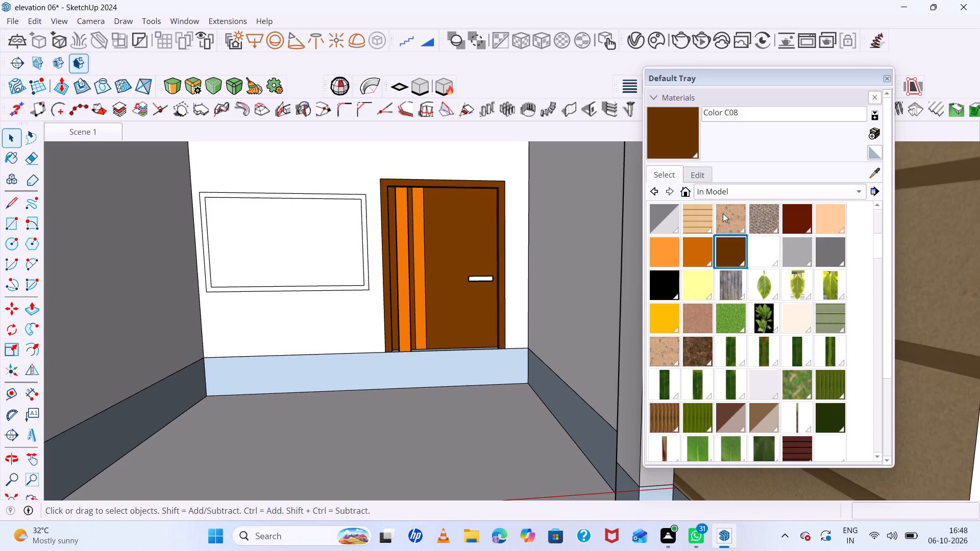
Paint the inner pane of the new window with Translucent Glass Gray from the materials in the model.
scroll(786, 318, "down", 4)
left_click(757, 290)
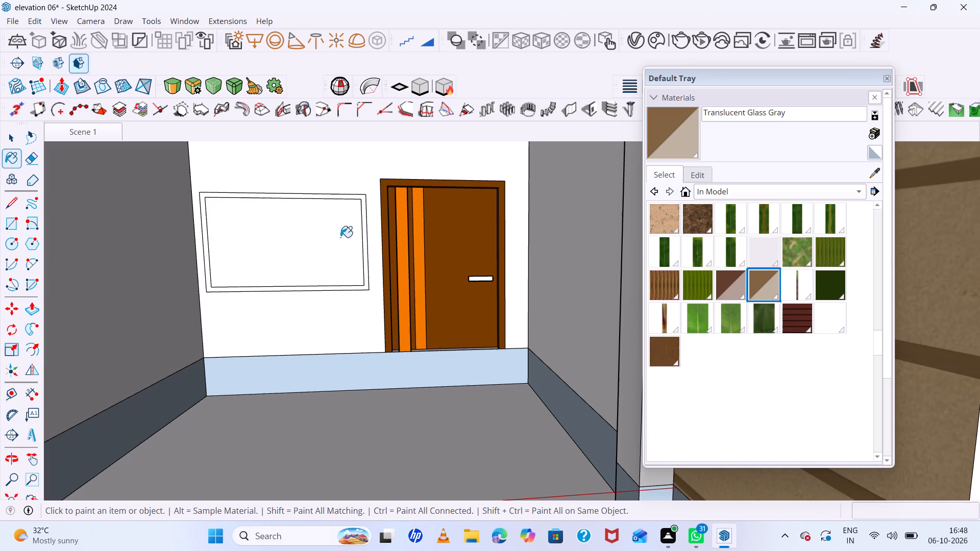
left_click(318, 235)
Paint the border around the ground-floor window's glass pane with Color M09 from the materials in the model.
scroll(369, 257, "down", 7)
middle_click_drag(409, 272, 349, 302)
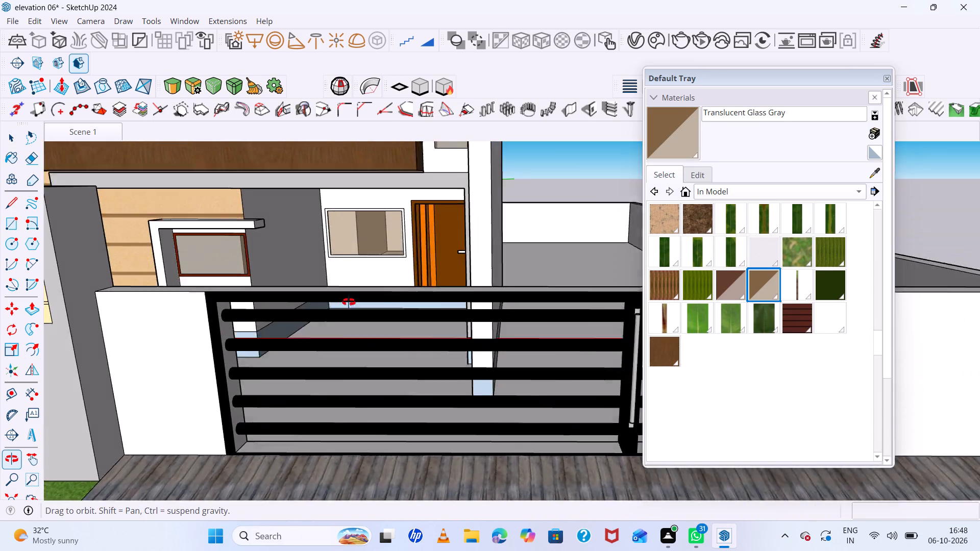
middle_click_drag(349, 302, 426, 303)
scroll(314, 251, "up", 8)
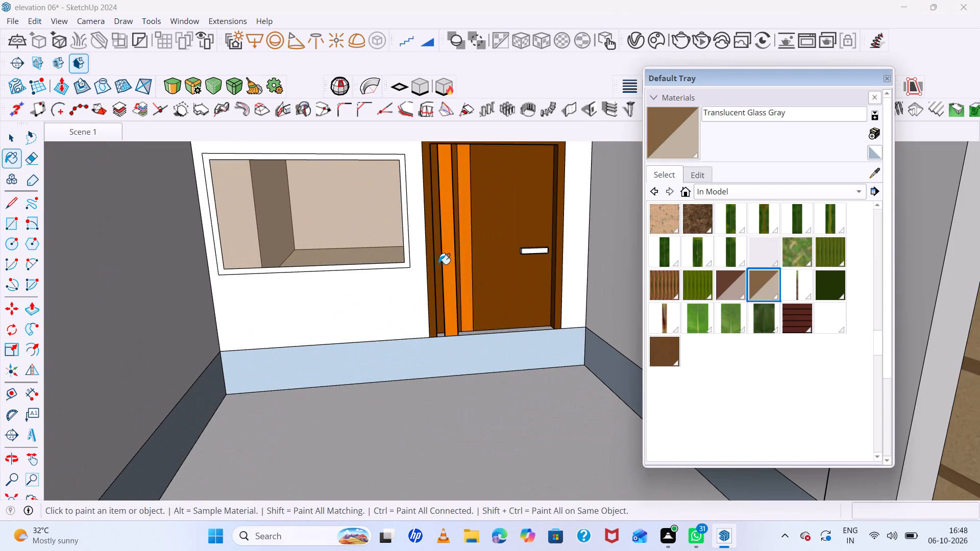
scroll(812, 272, "up", 6)
left_click(666, 287)
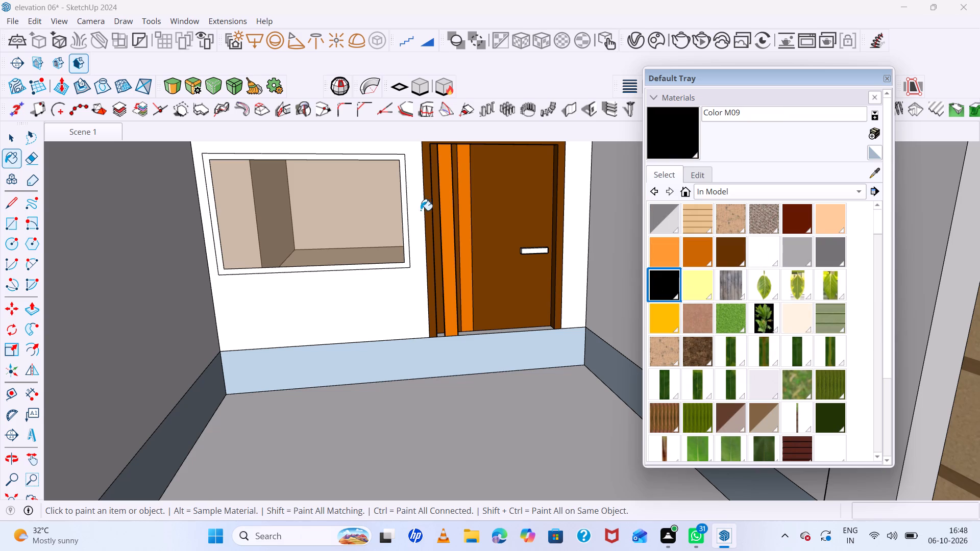
scroll(406, 193, "up", 6)
left_click(400, 190)
scroll(433, 235, "down", 7)
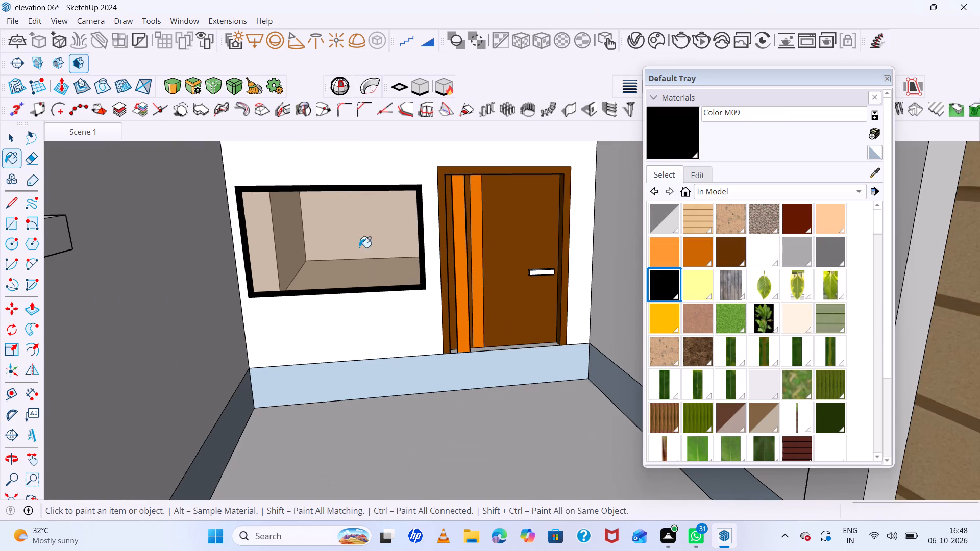
Draw a vertical dividing line about 4' 3" long down the middle of the glass, from the frame's bottom to its top.
middle_click_drag(352, 224, 318, 189)
key("k")
scroll(353, 251, "up", 3)
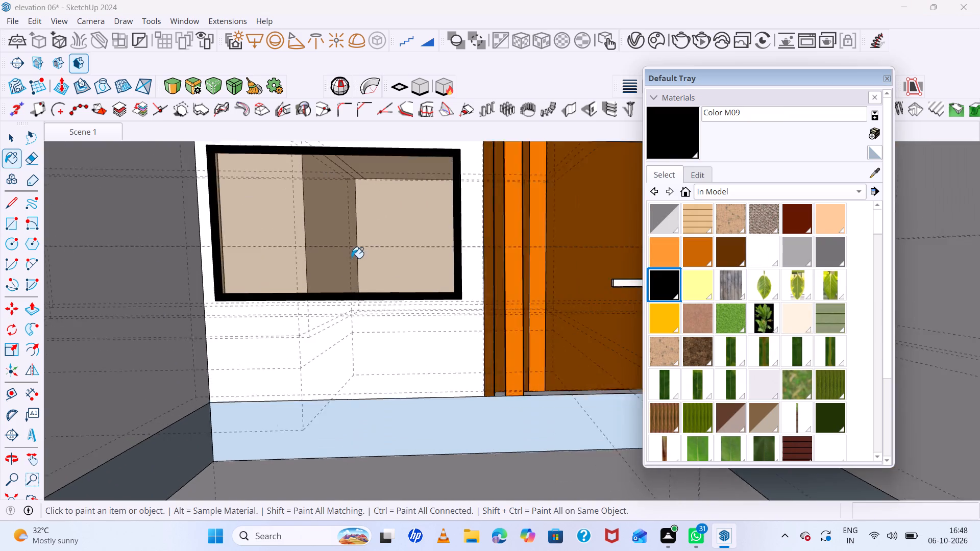
scroll(352, 258, "up", 3)
type("kl")
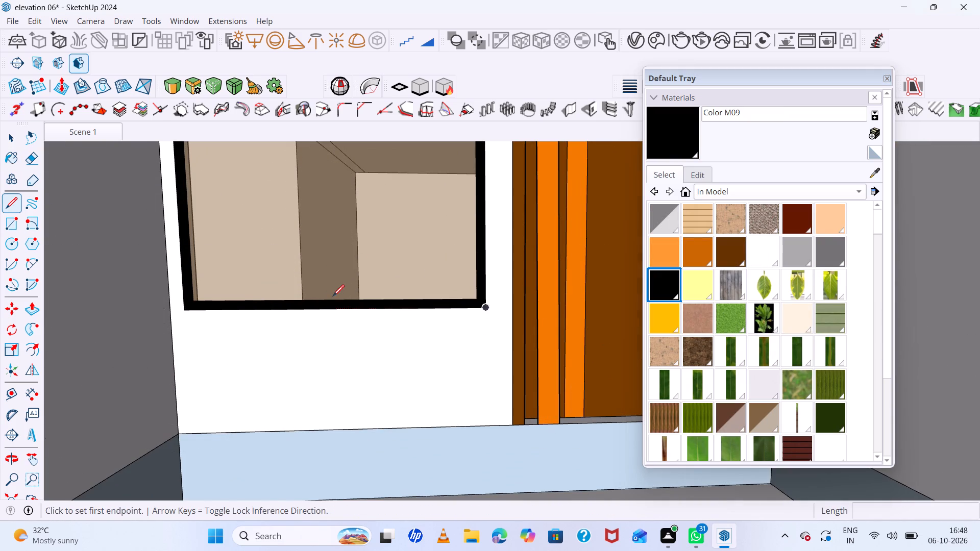
left_click(334, 300)
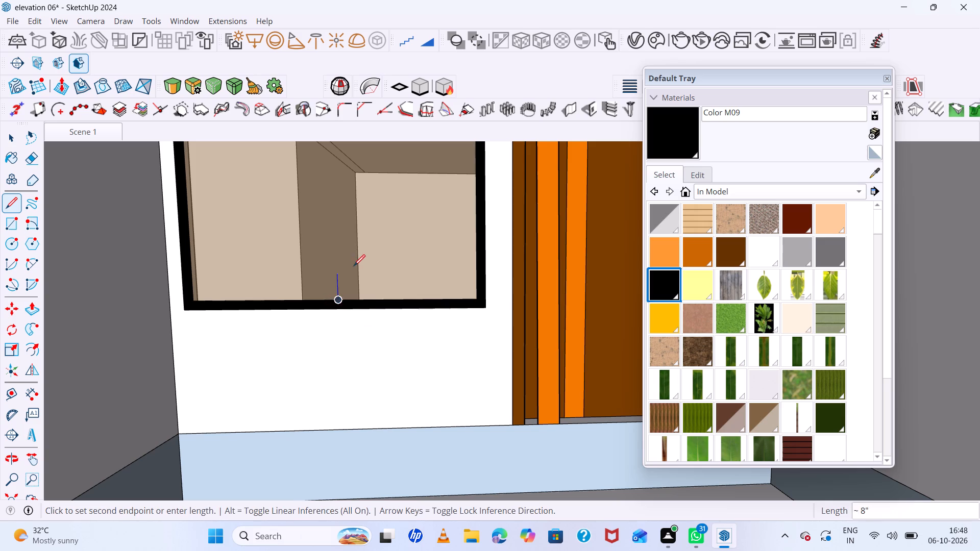
scroll(354, 266, "down", 5)
left_click(340, 183)
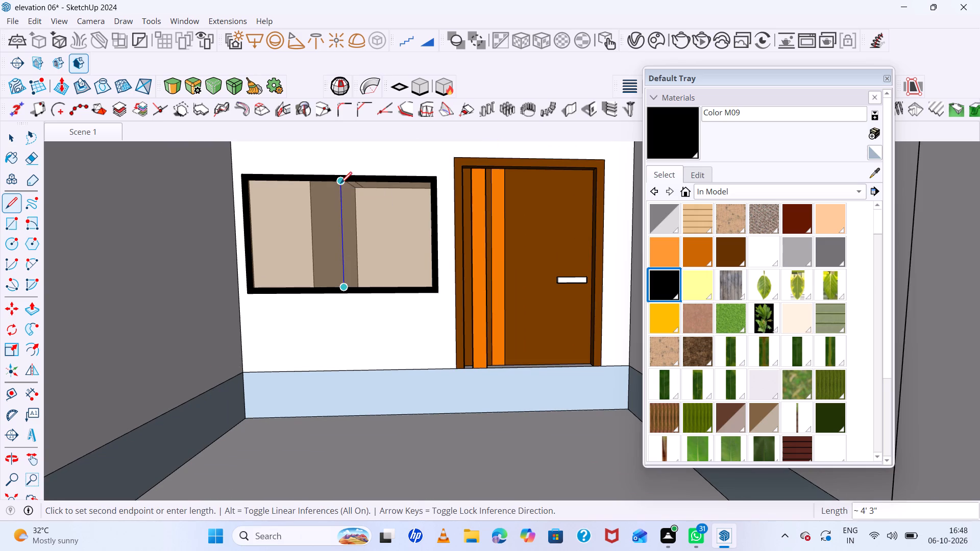
key("space")
Delete the two-pane blue glass window beside the upper-floor balcony door, leaving its wall opening.
scroll(385, 290, "down", 14)
scroll(473, 299, "down", 7)
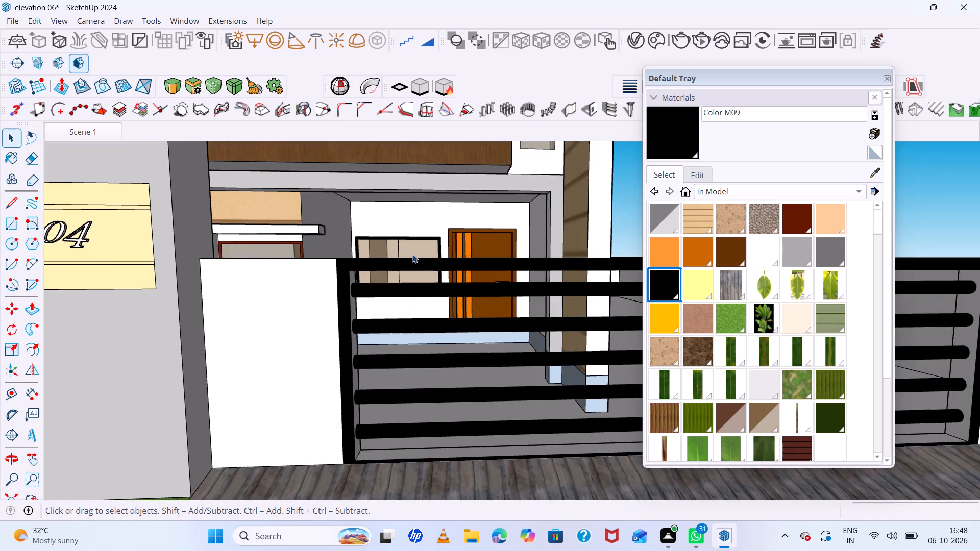
scroll(391, 258, "down", 7)
scroll(479, 285, "down", 13)
scroll(459, 213, "up", 7)
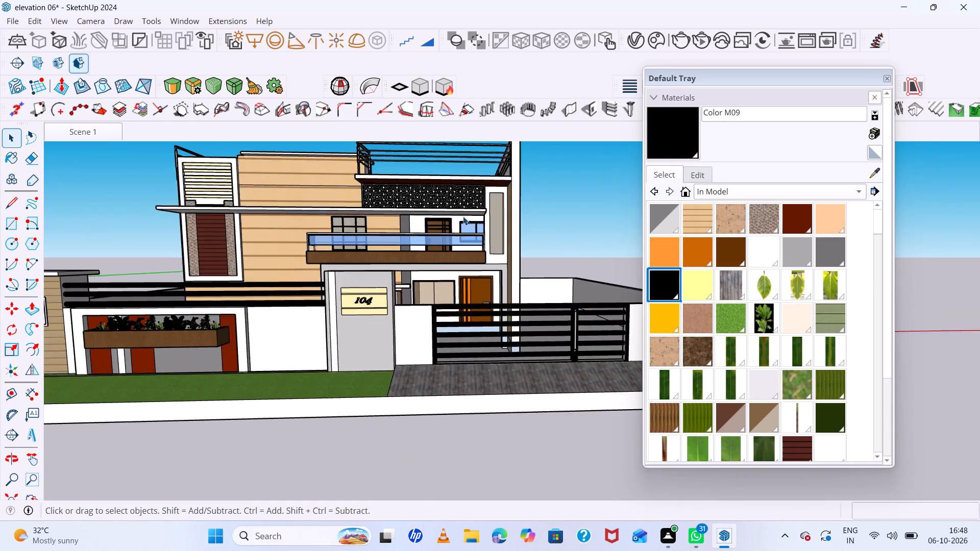
scroll(463, 216, "up", 19)
left_click(469, 224)
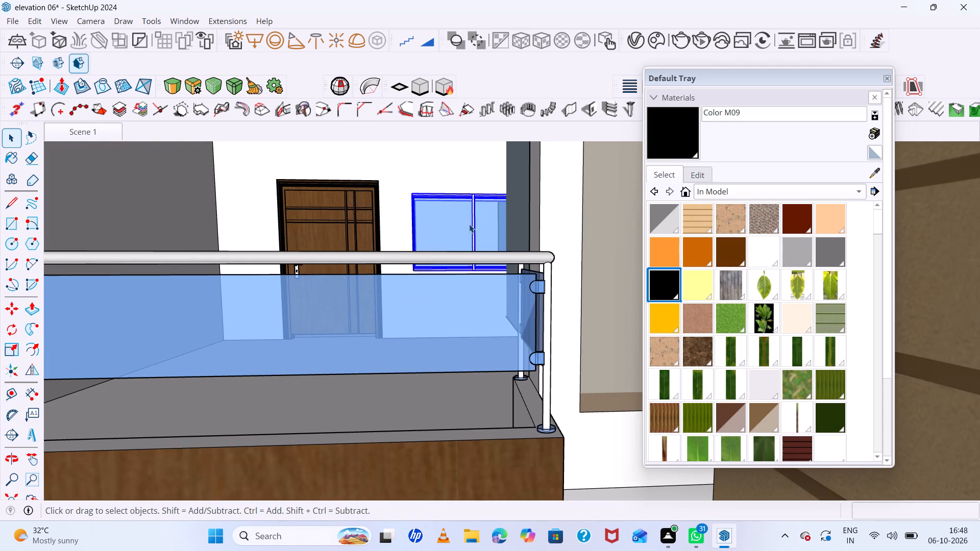
key("Delete")
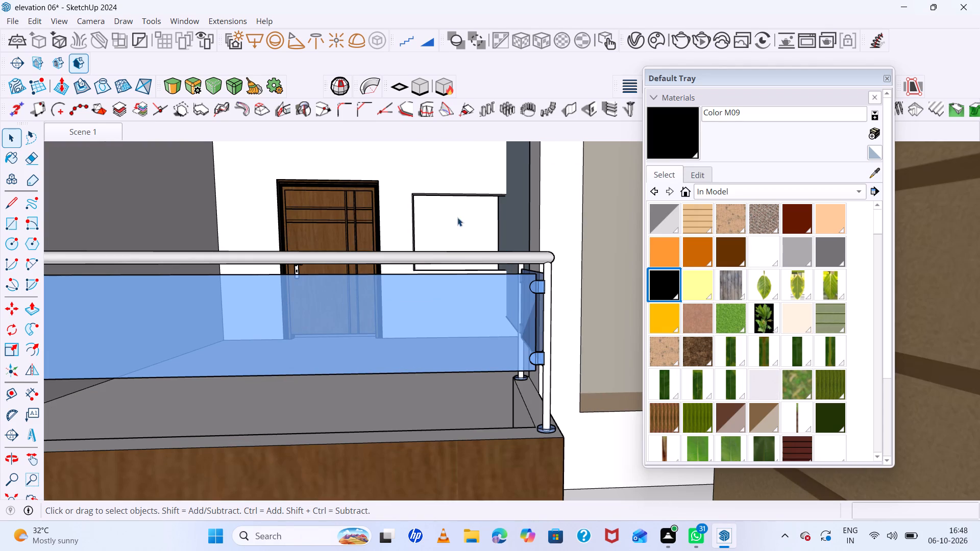
Examine the upper-floor window opening beside the balcony door from above and from the front of the balcony.
middle_click_drag(481, 211, 477, 251)
scroll(474, 228, "down", 14)
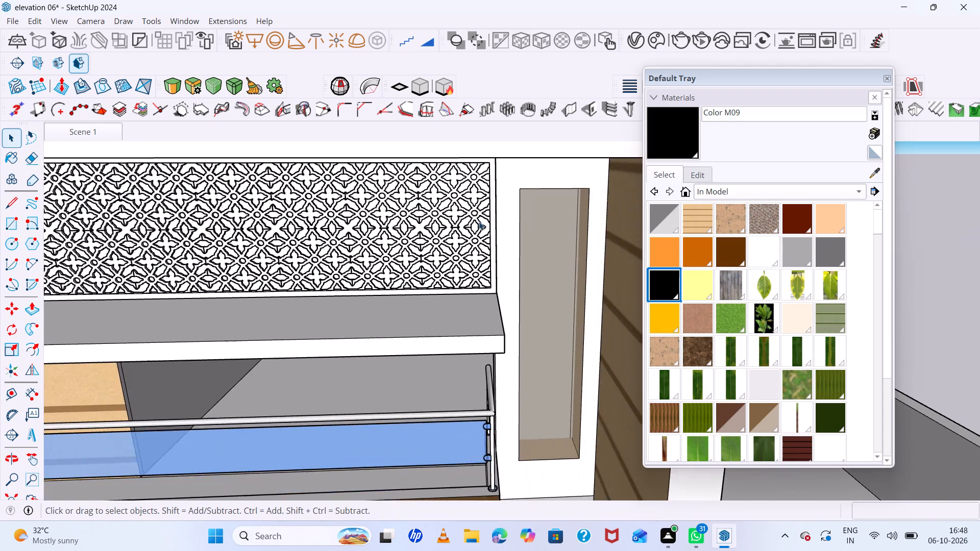
scroll(479, 224, "down", 8)
scroll(455, 313, "up", 9)
scroll(479, 289, "down", 6)
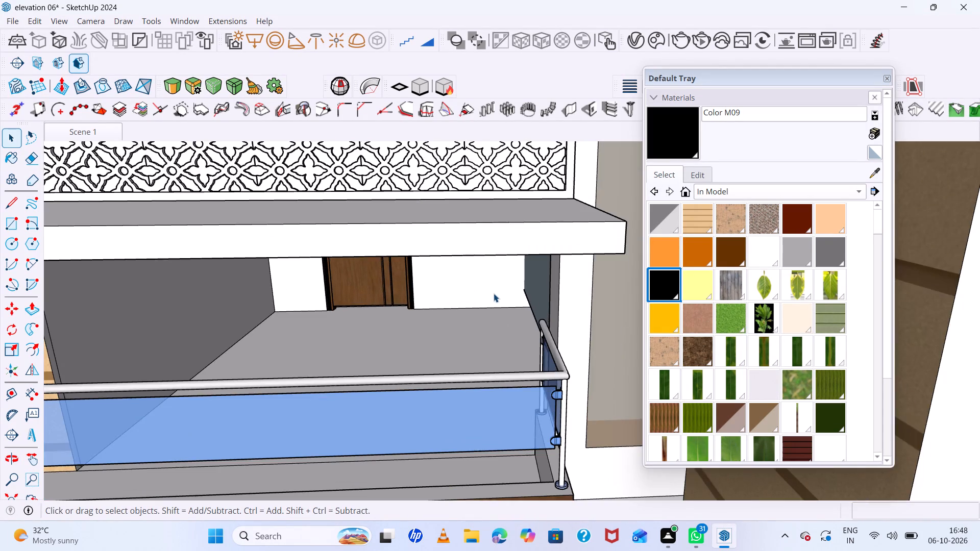
middle_click_drag(504, 271, 495, 242)
scroll(459, 188, "up", 6)
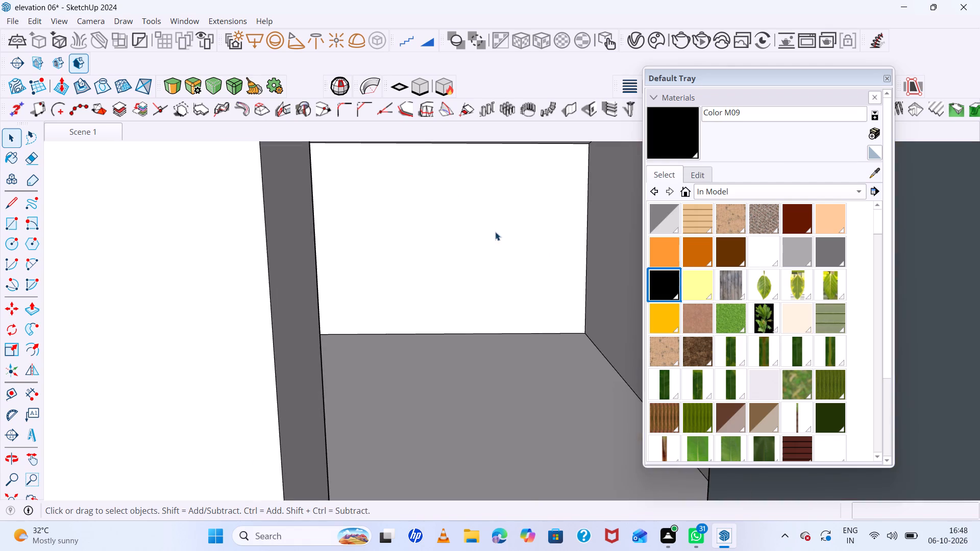
scroll(440, 217, "down", 5)
middle_click_drag(491, 234, 492, 229)
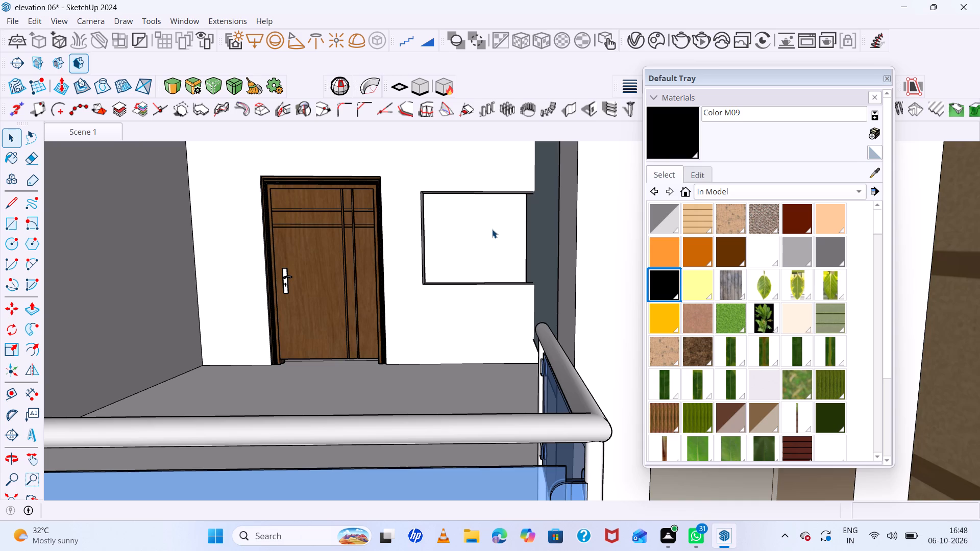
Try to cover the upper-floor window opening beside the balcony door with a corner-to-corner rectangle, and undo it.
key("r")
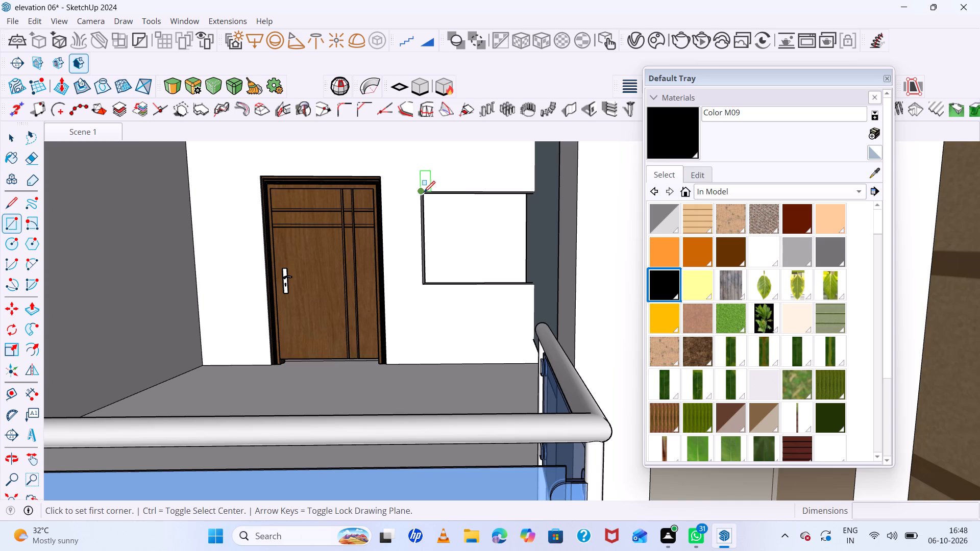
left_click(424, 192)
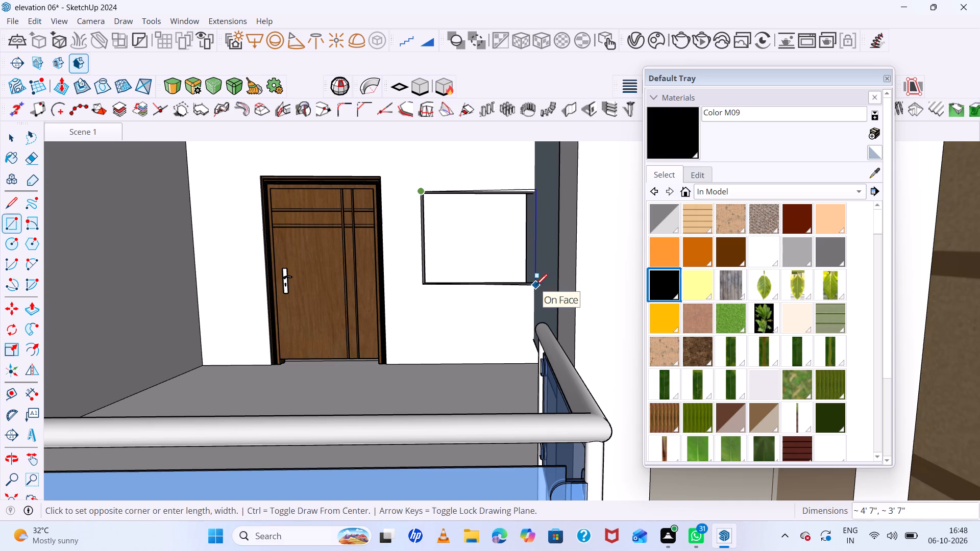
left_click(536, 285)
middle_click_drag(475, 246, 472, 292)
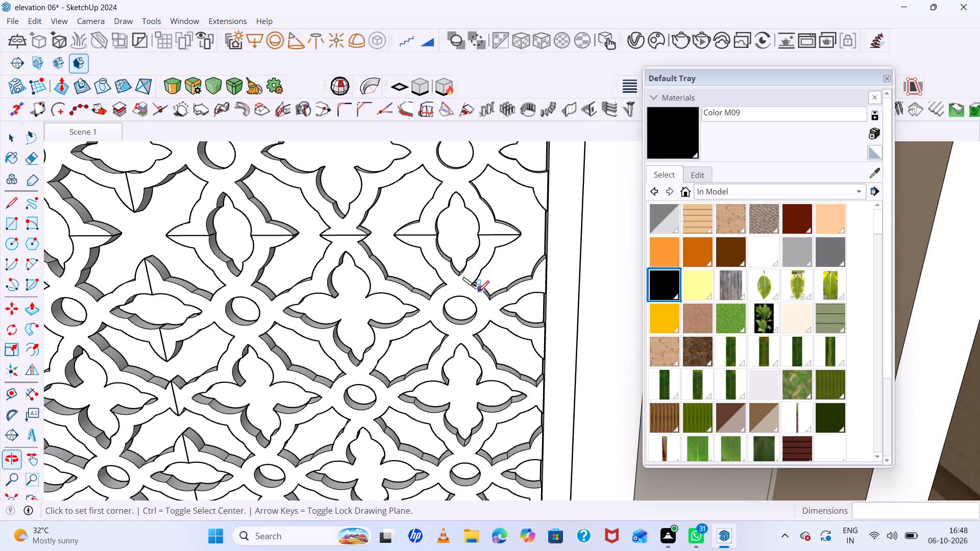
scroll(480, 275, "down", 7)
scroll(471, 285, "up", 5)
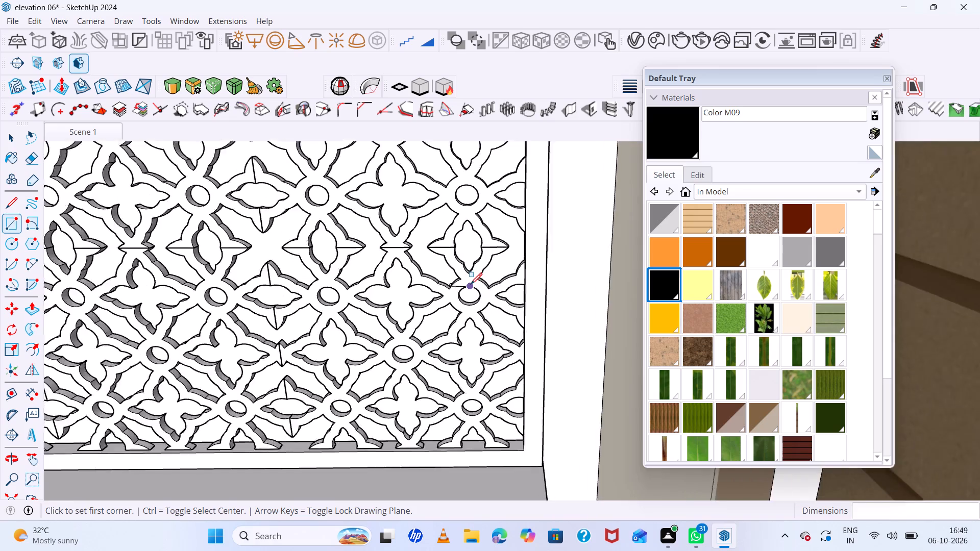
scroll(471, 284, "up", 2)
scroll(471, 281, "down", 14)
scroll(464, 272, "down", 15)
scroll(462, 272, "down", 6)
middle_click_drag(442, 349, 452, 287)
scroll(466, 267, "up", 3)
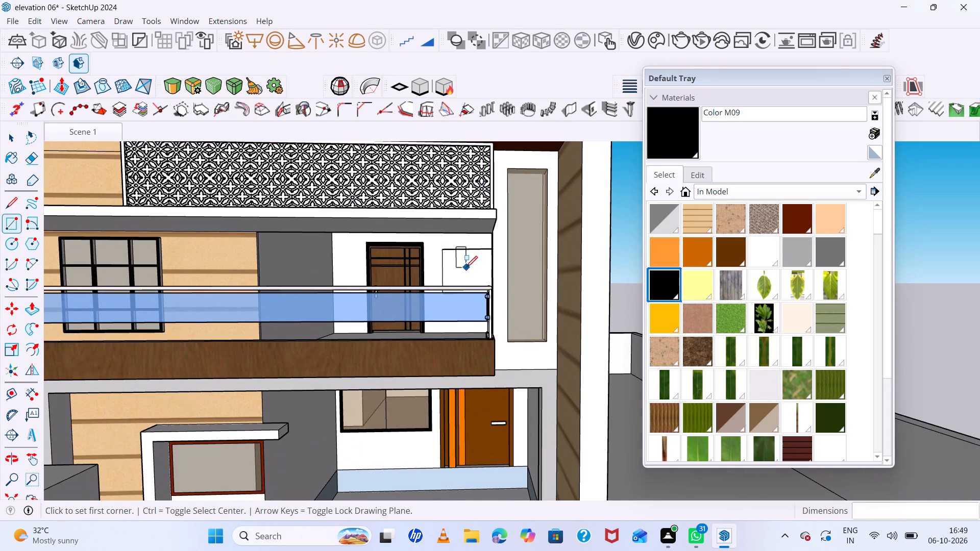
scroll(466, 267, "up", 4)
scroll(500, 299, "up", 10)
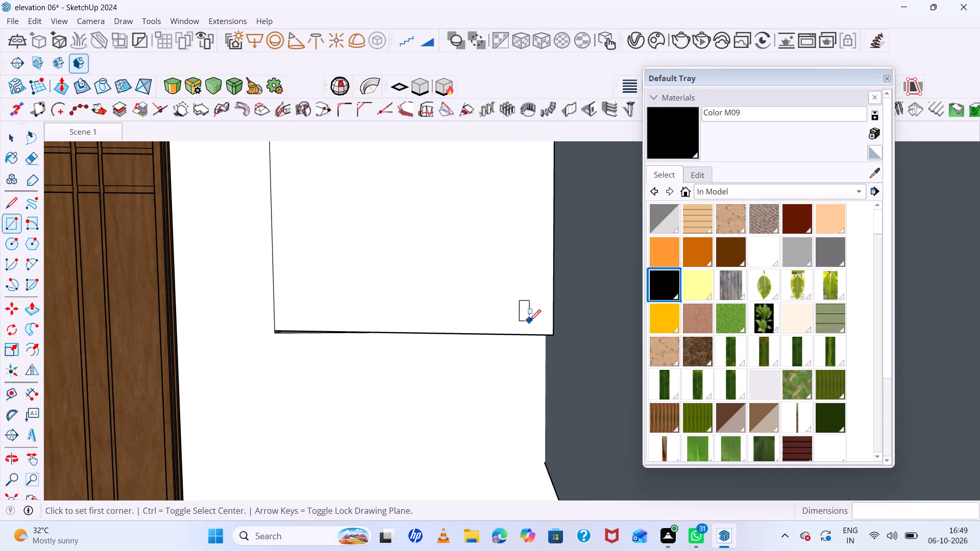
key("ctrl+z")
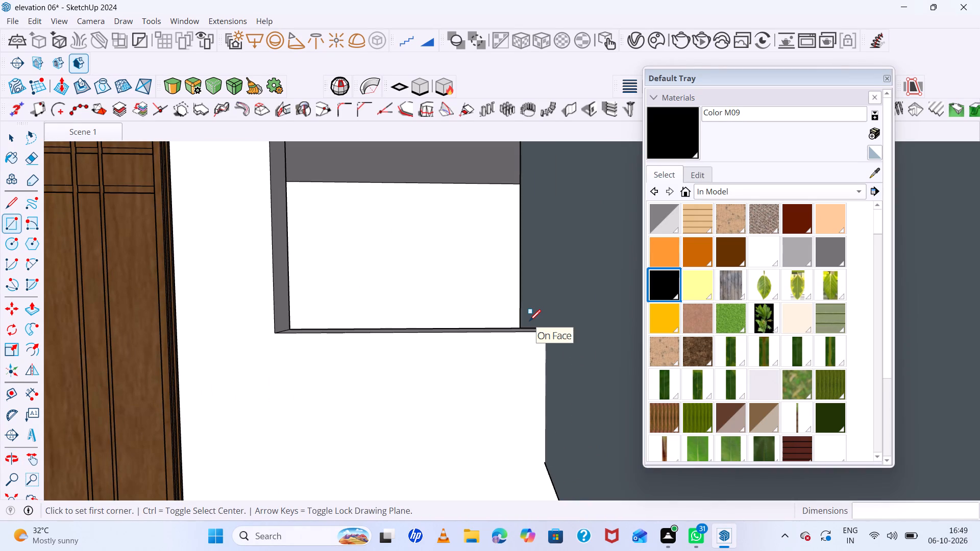
Draw a rectangle about 4' 5" by 3' 8" across the upper-floor window opening beside the balcony door.
scroll(400, 311, "down", 6)
scroll(397, 306, "up", 1)
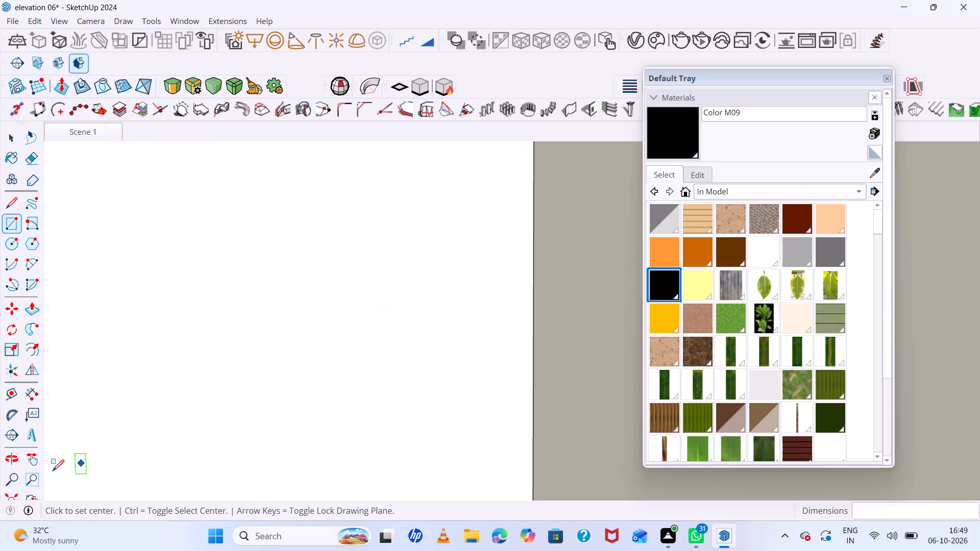
left_click(10, 497)
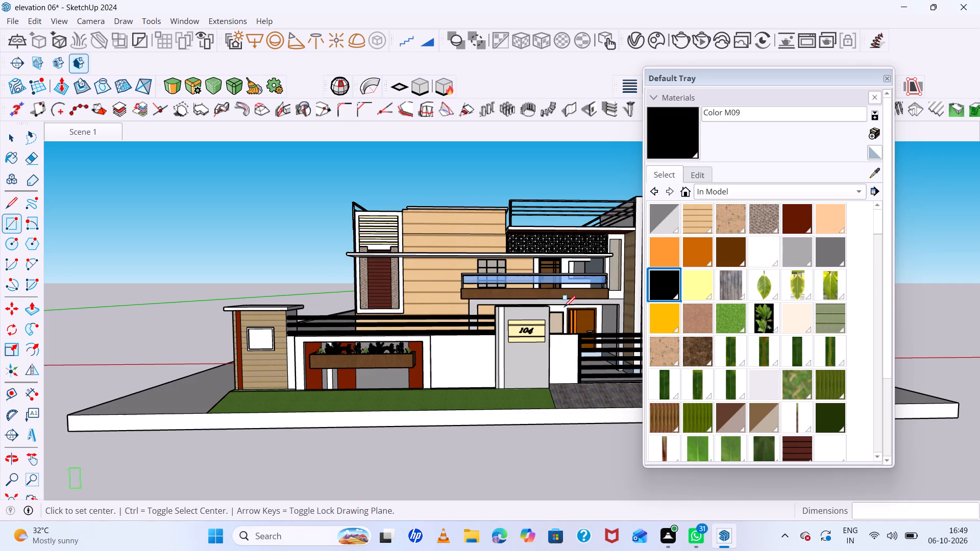
scroll(594, 269, "up", 7)
scroll(594, 268, "up", 20)
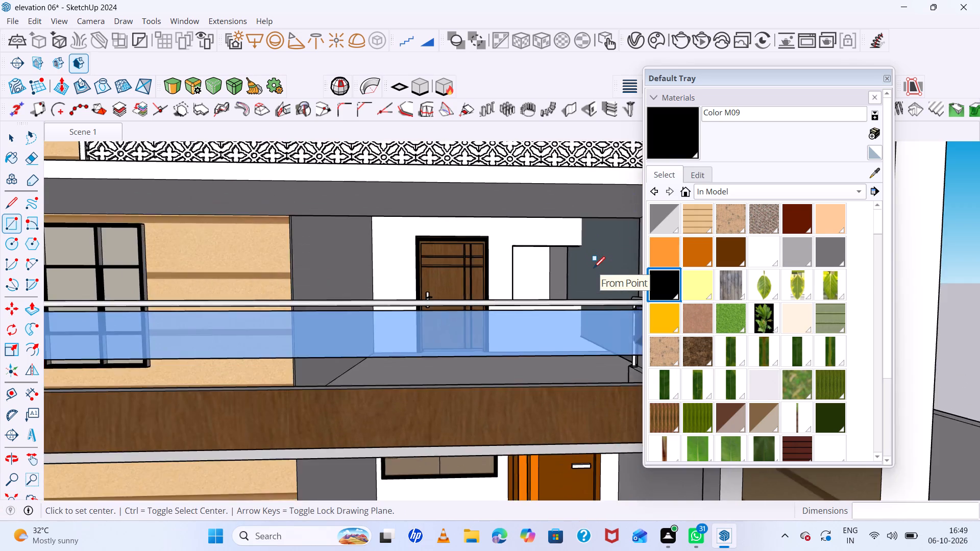
scroll(594, 268, "up", 12)
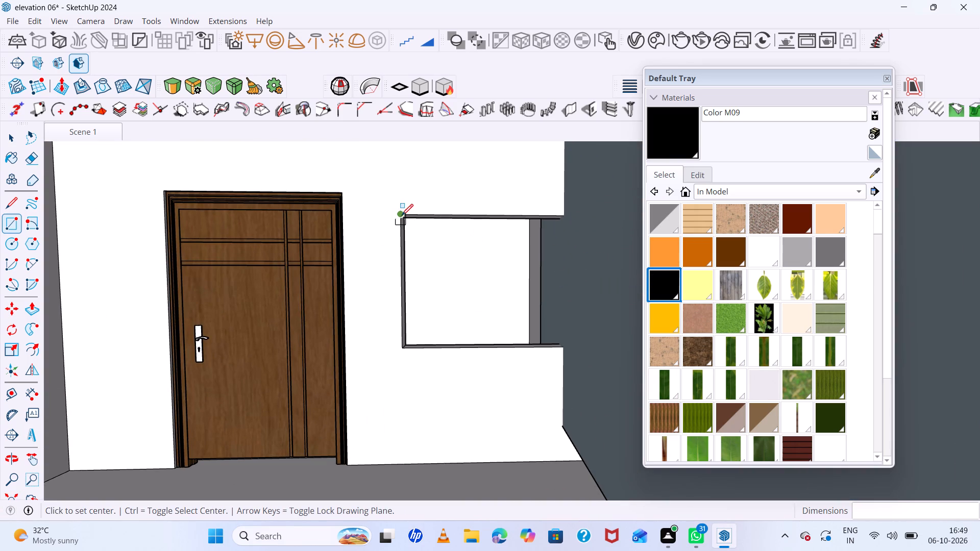
double_click(402, 215)
key("Escape")
key("space")
key("r")
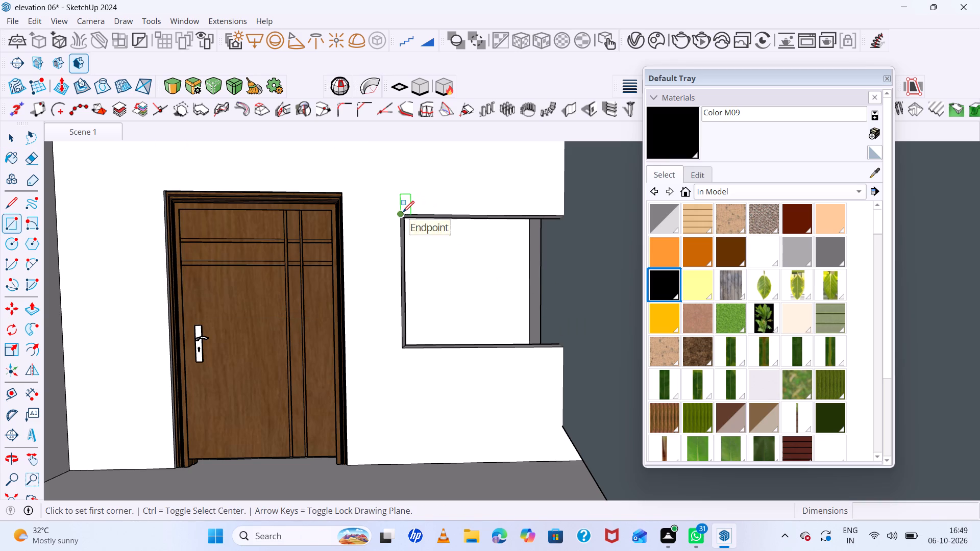
left_click(403, 215)
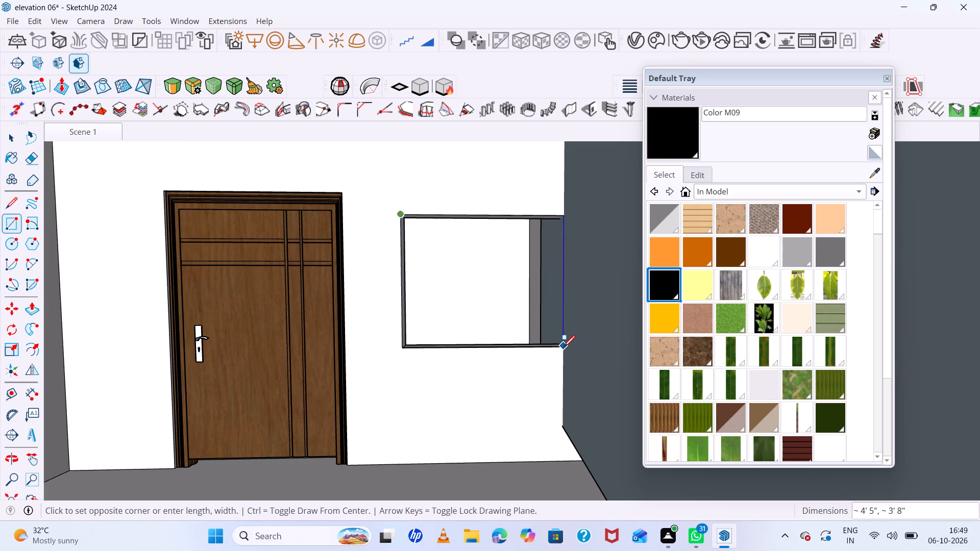
left_click(563, 347)
key("space")
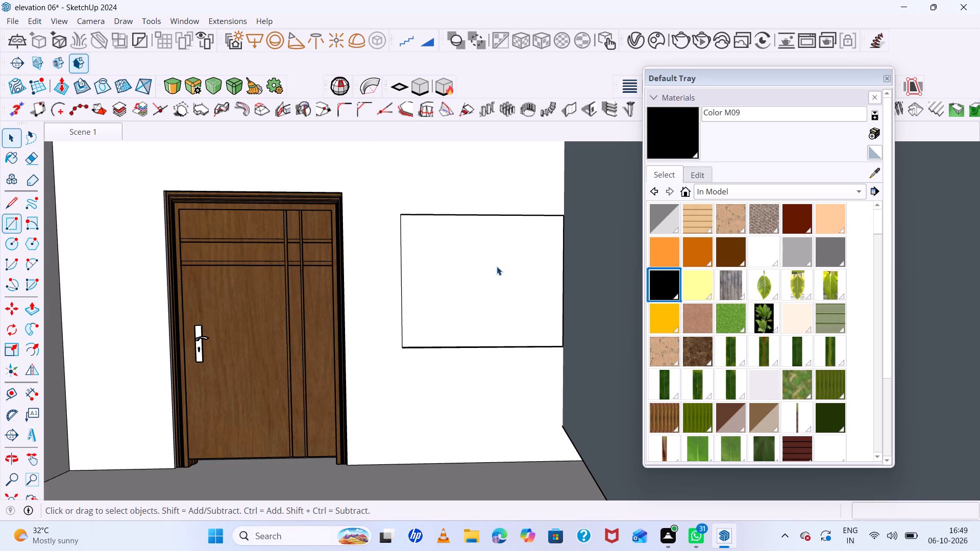
Offset the new window face's outline inward by about 2" to form the frame border.
left_click(497, 266)
key("f")
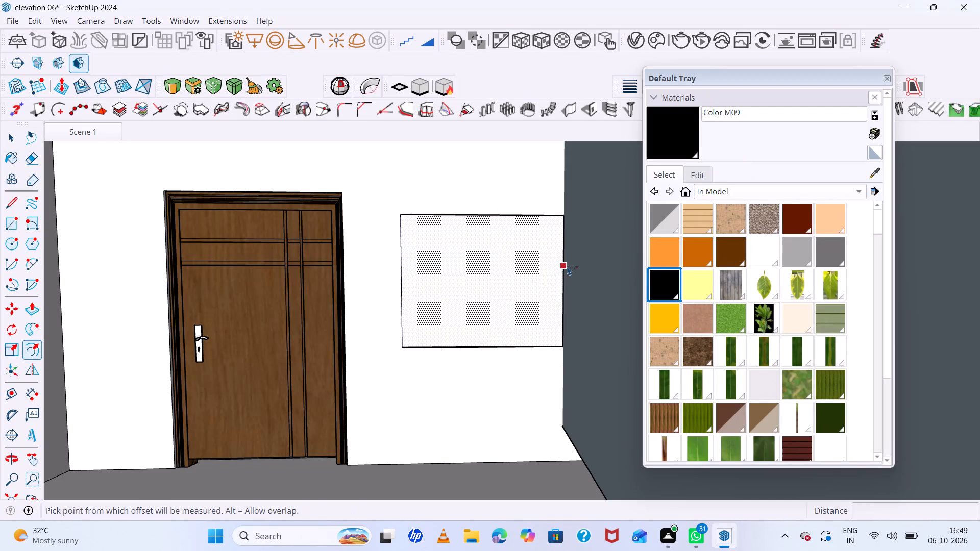
left_click(567, 266)
left_click(557, 271)
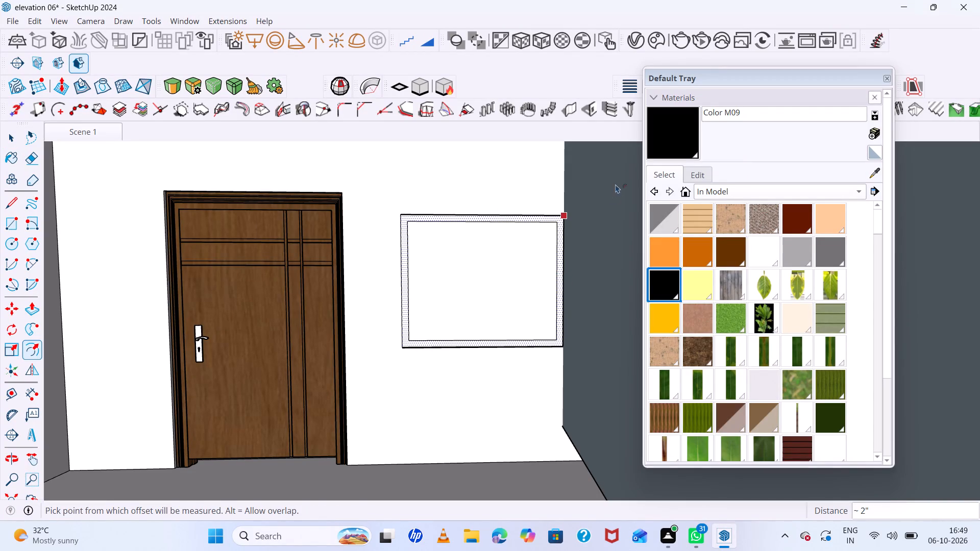
Paint the upper-floor window's frame border with Color M09.
left_click(666, 143)
scroll(555, 229, "up", 5)
left_click(565, 218)
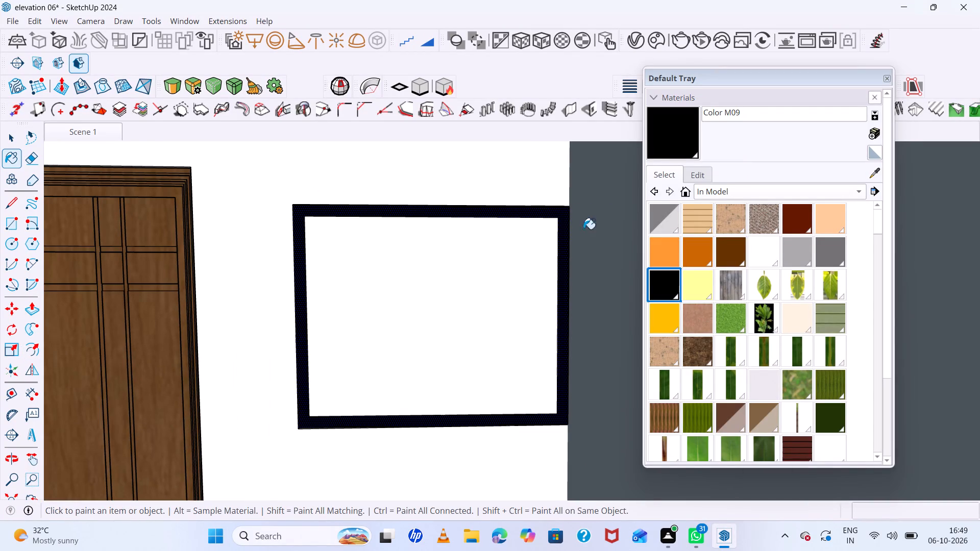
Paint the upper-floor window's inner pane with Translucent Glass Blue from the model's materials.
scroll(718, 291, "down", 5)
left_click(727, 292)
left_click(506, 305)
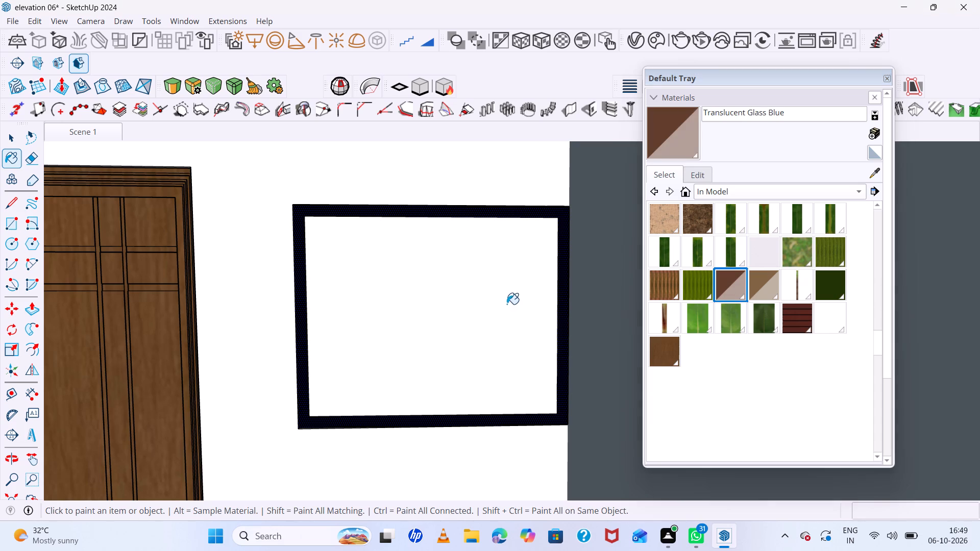
Paint the upper-floor window's inner pane with Translucent Glass Gray from the model's materials.
scroll(498, 299, "down", 7)
left_click(770, 284)
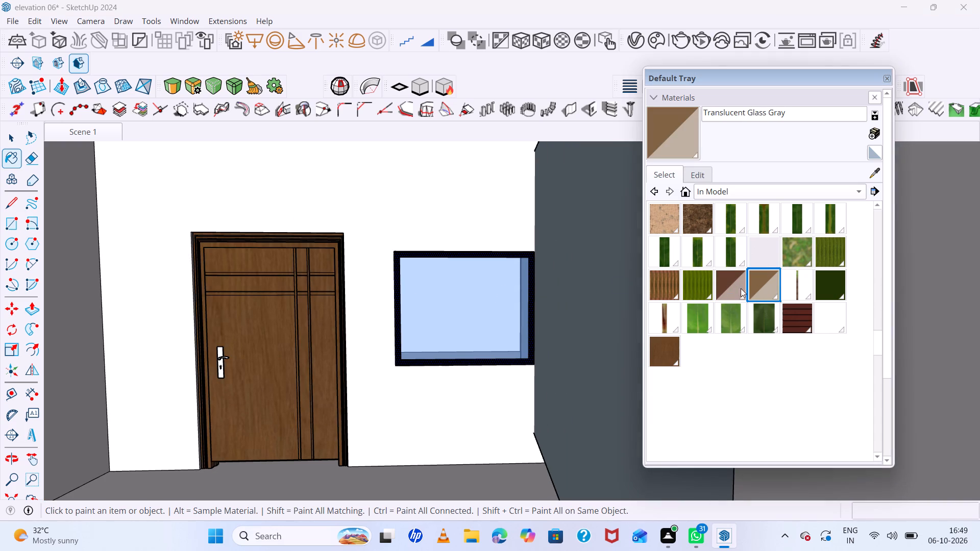
left_click(495, 294)
Draw a vertical dividing line down the middle of the upper-floor window's glass, from the frame's bottom to its top.
scroll(518, 299, "down", 5)
middle_click_drag(544, 299, 501, 269)
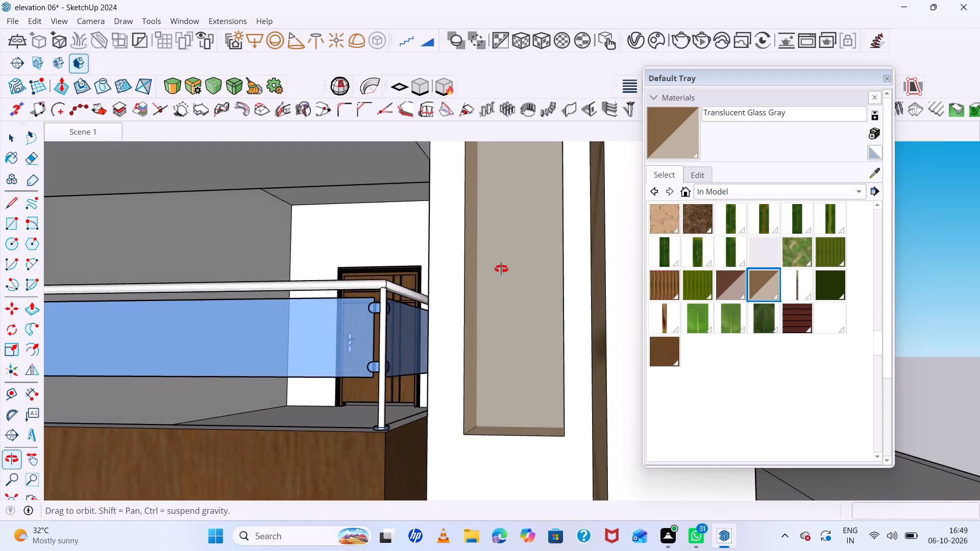
middle_click_drag(501, 269, 564, 286)
scroll(505, 310, "up", 6)
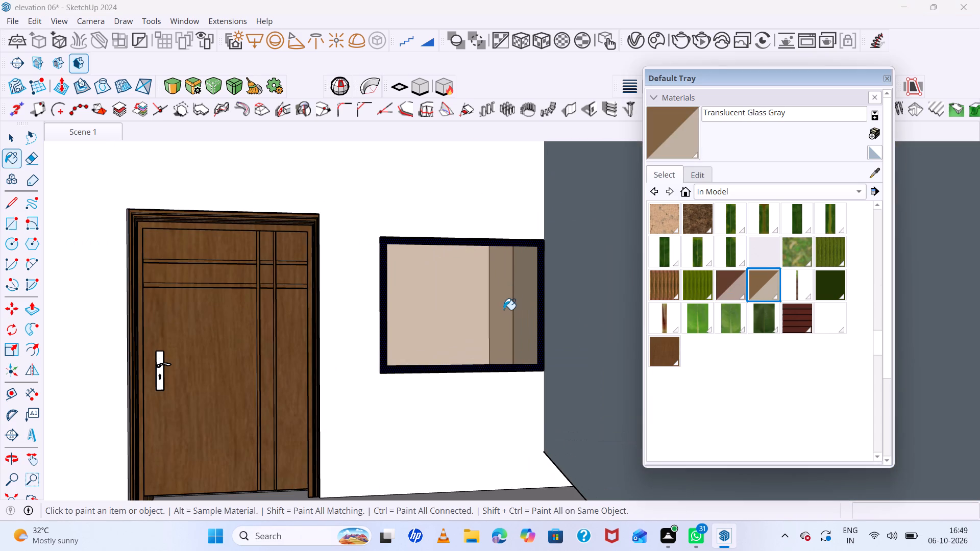
key("l")
left_click(466, 366)
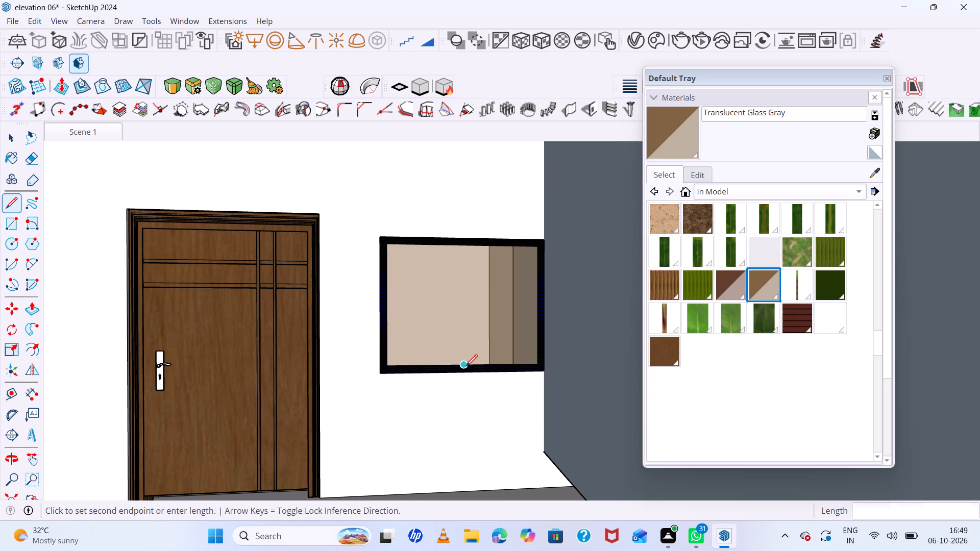
left_click(465, 246)
key("space")
Delete the wooden balcony door beside the new upper-floor window, leaving its wall opening.
scroll(316, 291, "down", 2)
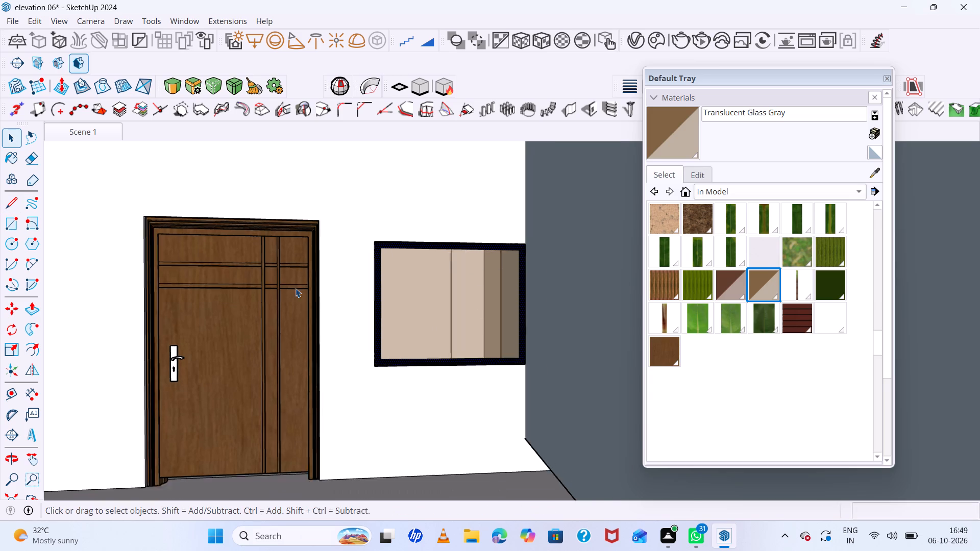
scroll(296, 288, "down", 1)
double_click(282, 284)
scroll(341, 312, "down", 2)
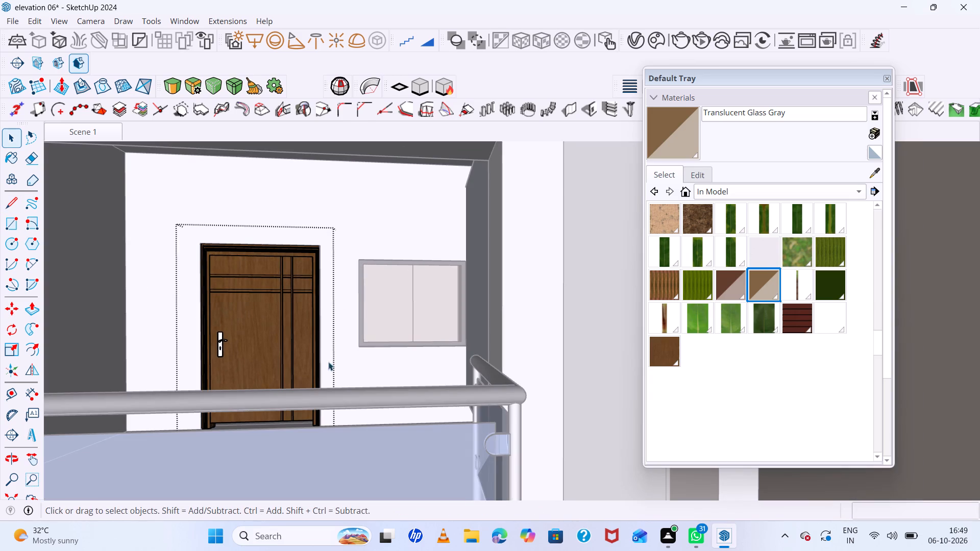
left_click(525, 289)
left_click(288, 284)
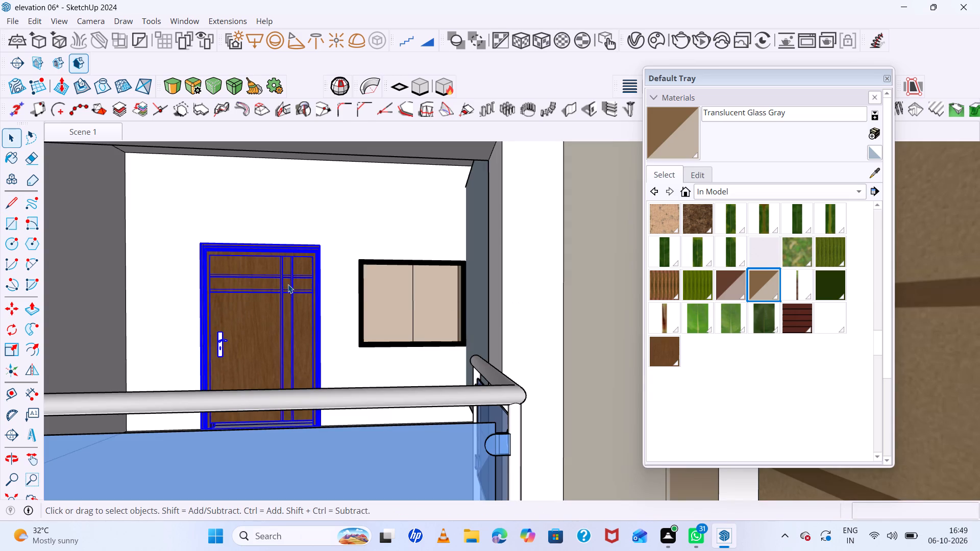
key("Delete")
Draw a rectangle about 7' 6" by 4' 8" across the empty balcony door opening.
scroll(323, 287, "down", 4)
middle_click_drag(337, 297, 384, 319)
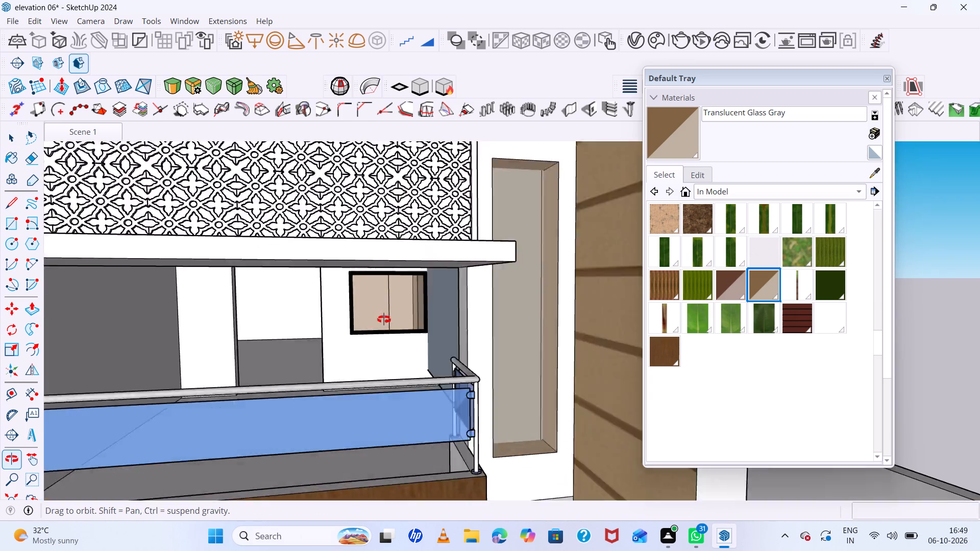
middle_click_drag(384, 319, 376, 305)
scroll(323, 289, "up", 6)
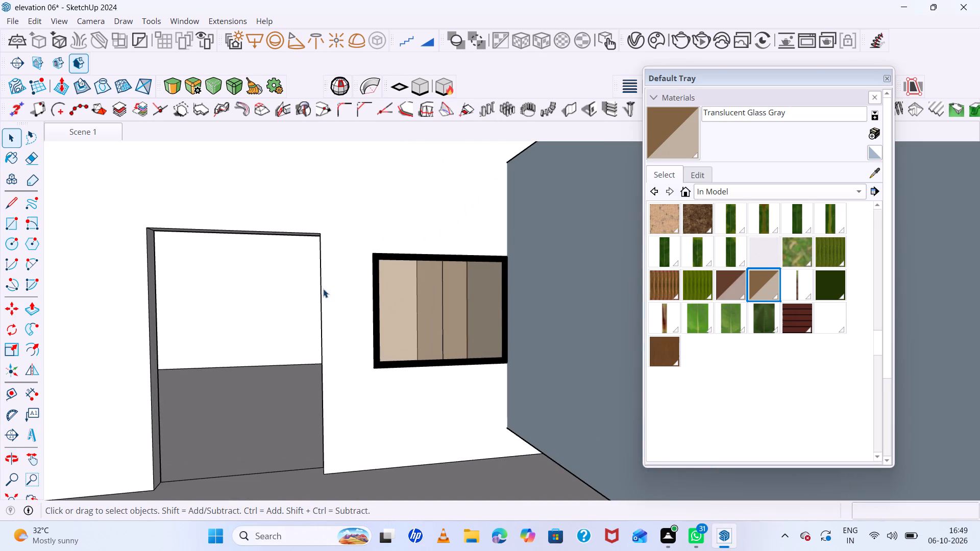
key("r")
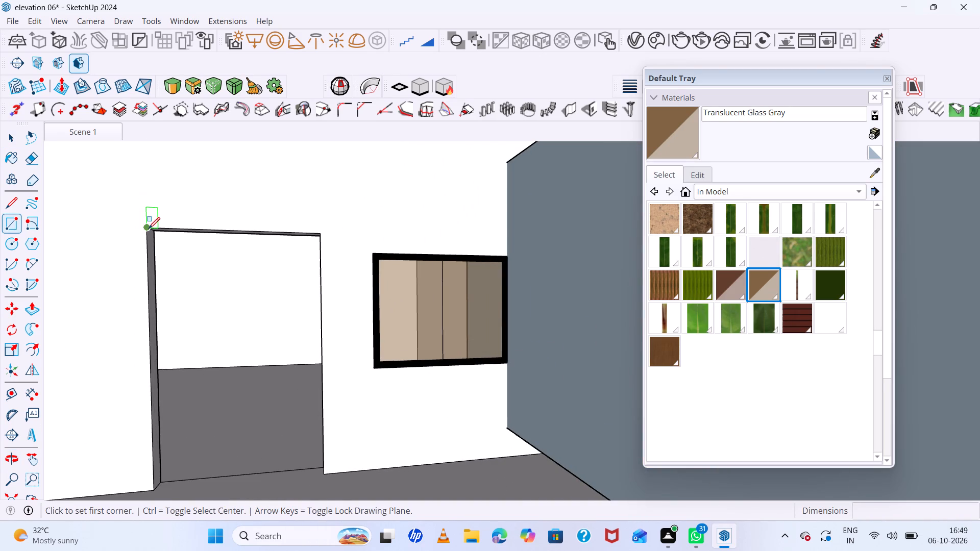
left_click(149, 229)
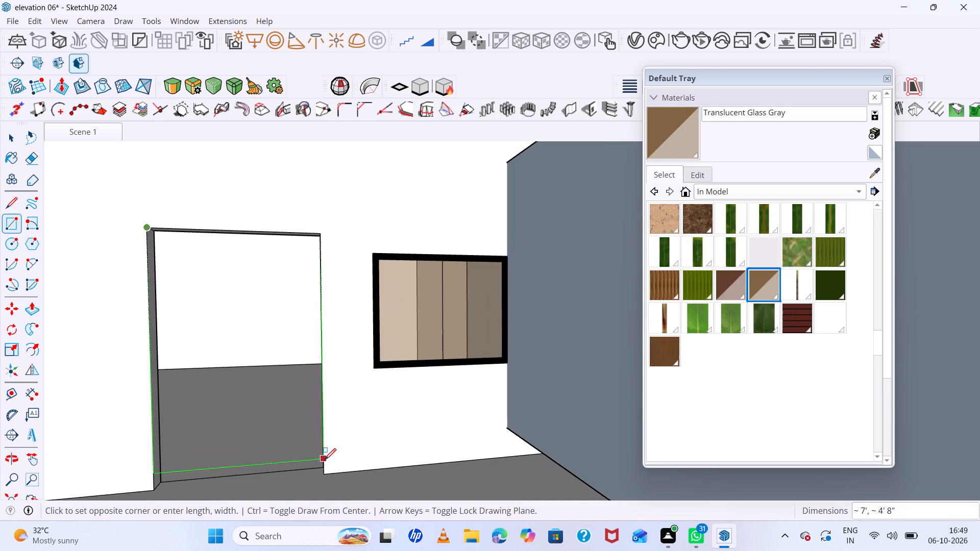
left_click(325, 471)
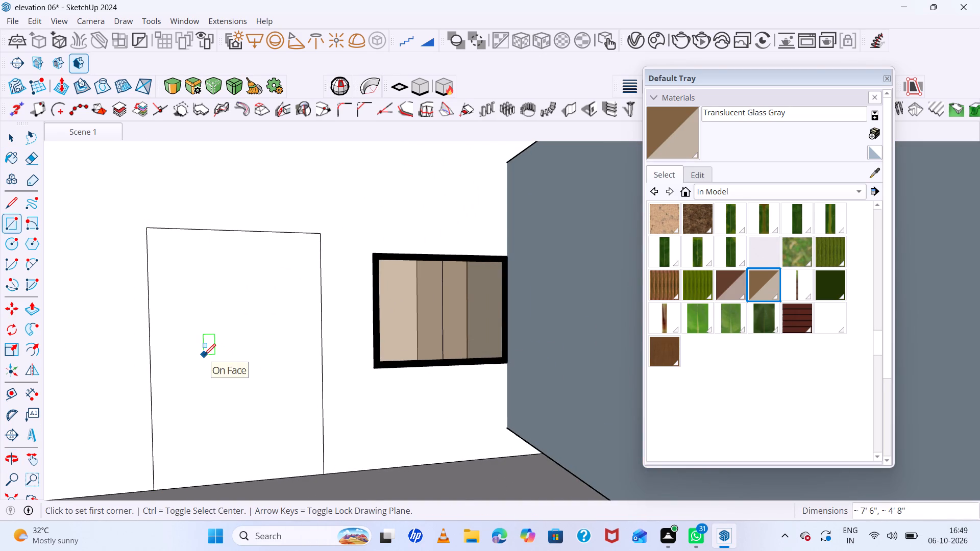
Offset the balcony door face's outline inward by about 4" to form the door frame.
key("f")
left_click(163, 334)
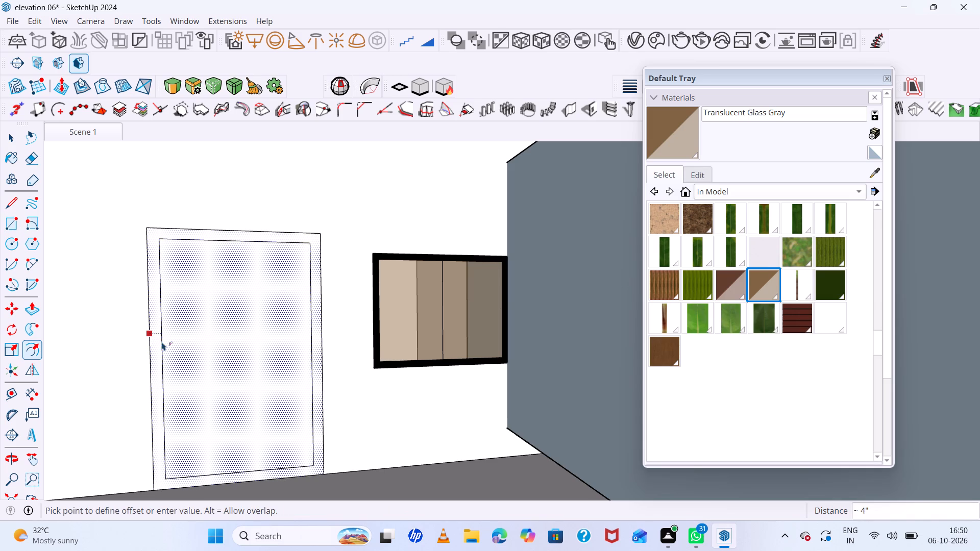
left_click(161, 344)
key("space")
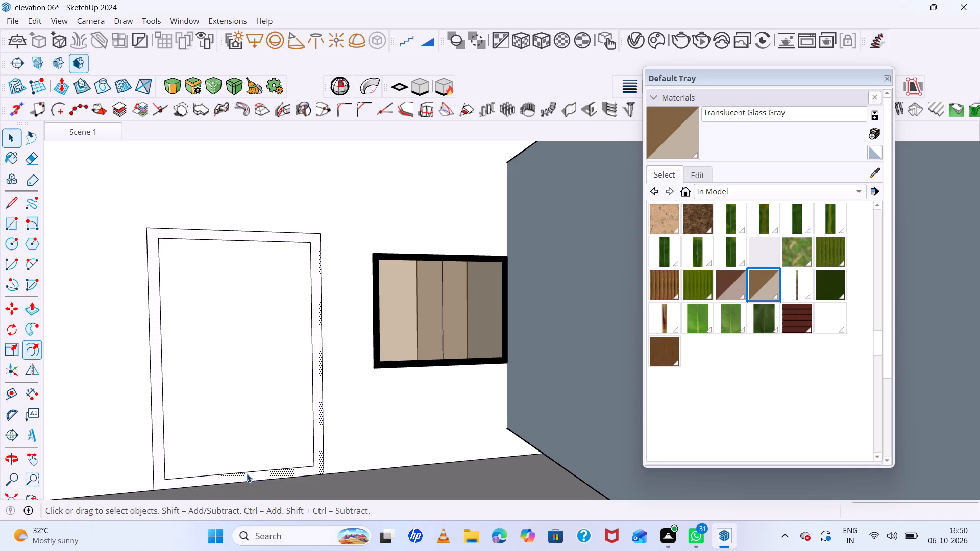
Move the bottom edge of the balcony door frame's inner outline down to the floor, removing the bottom rail.
left_click(247, 471)
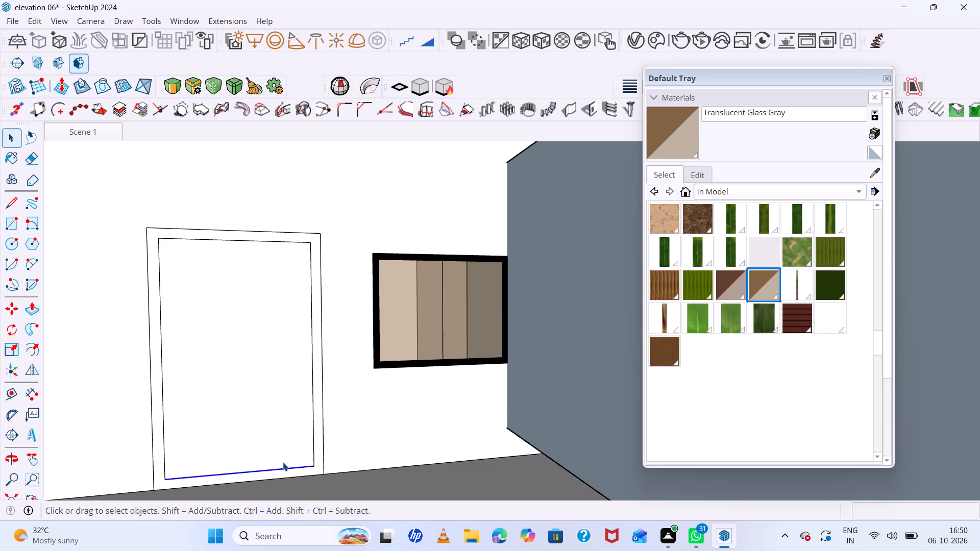
key("m")
left_click(303, 468)
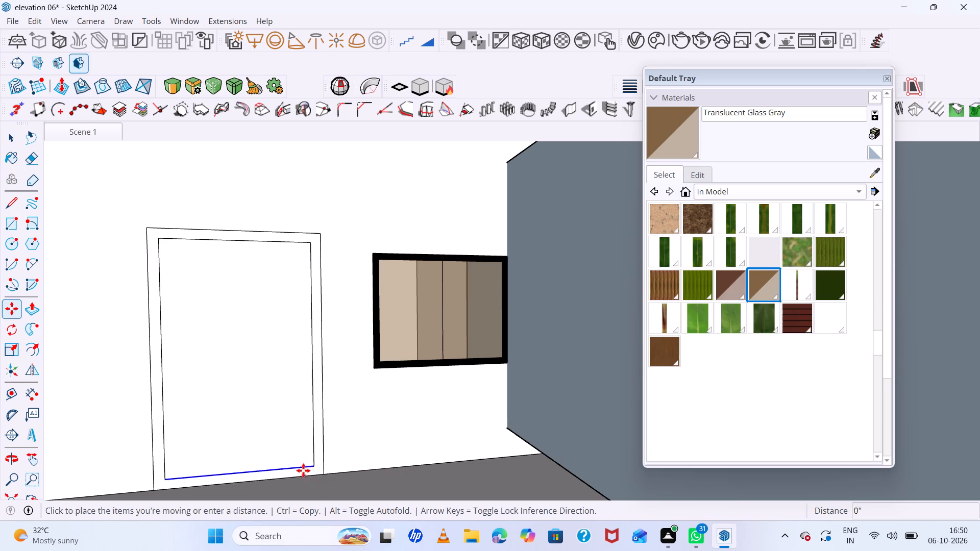
left_click(303, 477)
key("space")
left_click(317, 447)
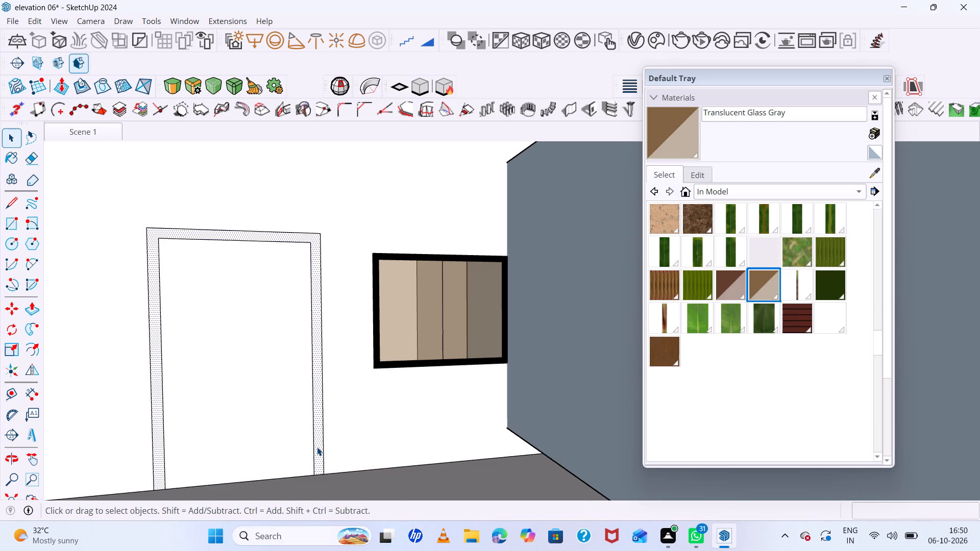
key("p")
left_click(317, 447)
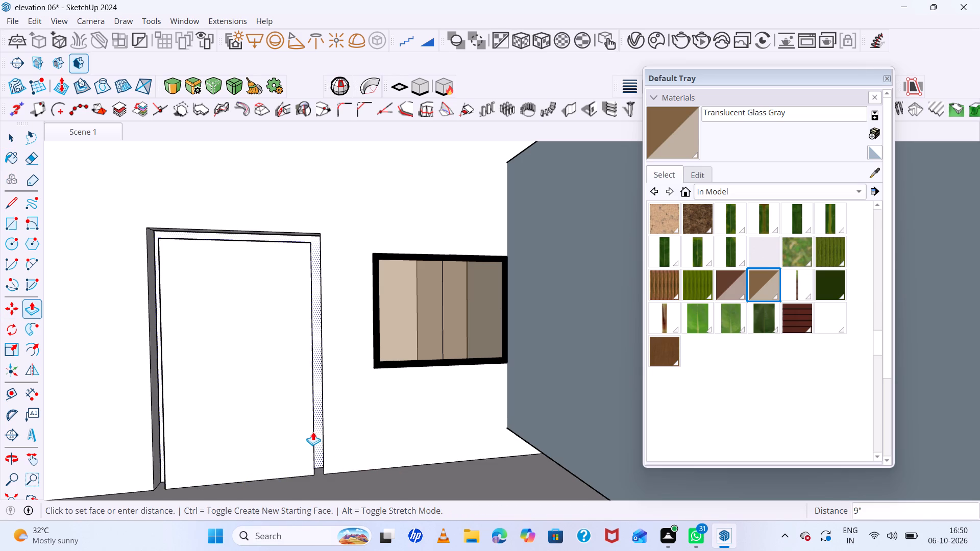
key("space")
Push the balcony door's inner panel face back so it sits recessed within the frame.
double_click(283, 439)
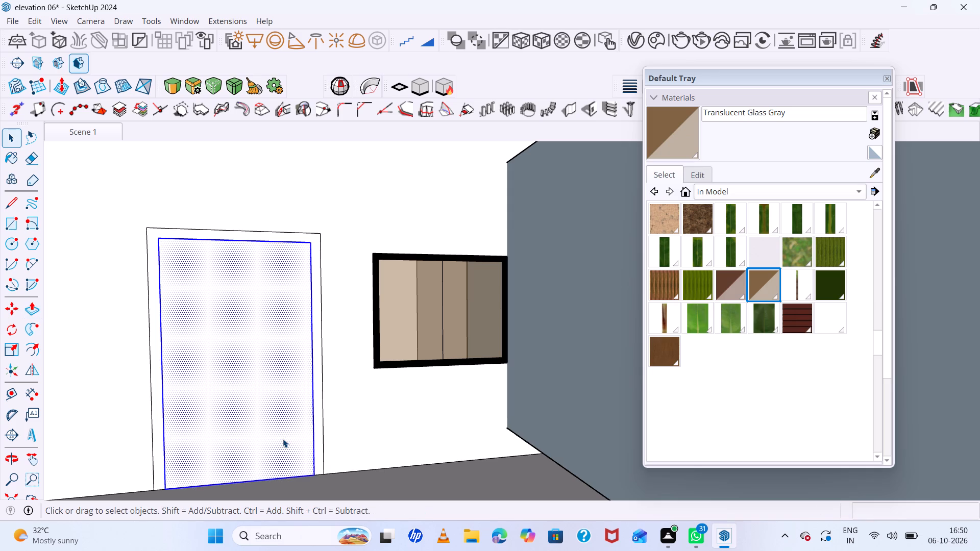
key("p")
left_click(283, 439)
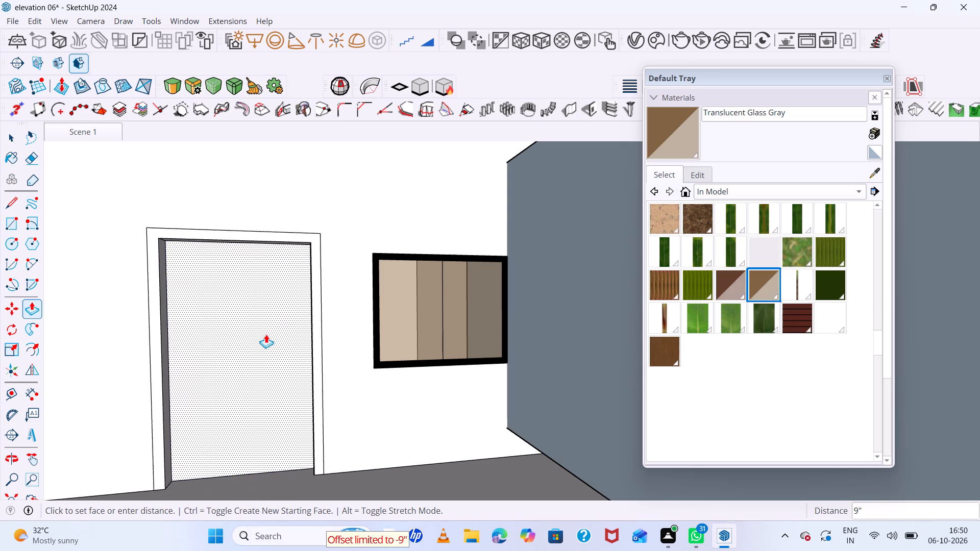
left_click(231, 401)
Draw a full-height vertical strip about 5" by 7' 2" near the left edge of the balcony door panel.
middle_click_drag(286, 413, 365, 418)
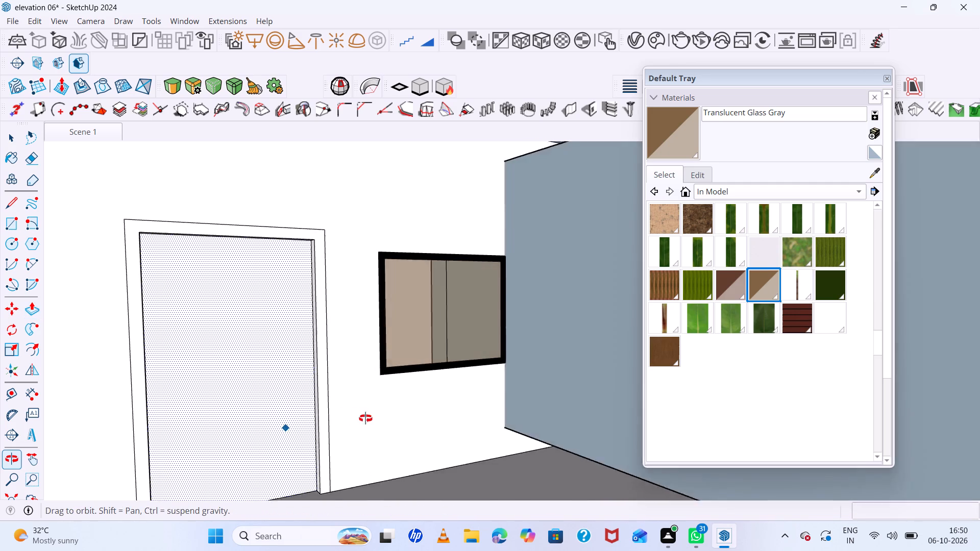
middle_click_drag(365, 418, 308, 422)
key("space")
middle_click_drag(258, 349, 244, 327)
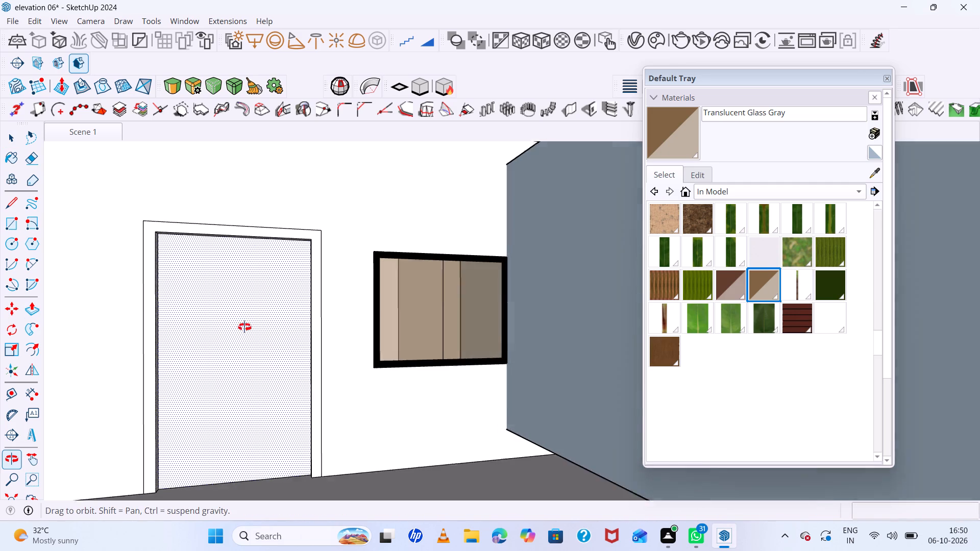
middle_click_drag(244, 327, 204, 318)
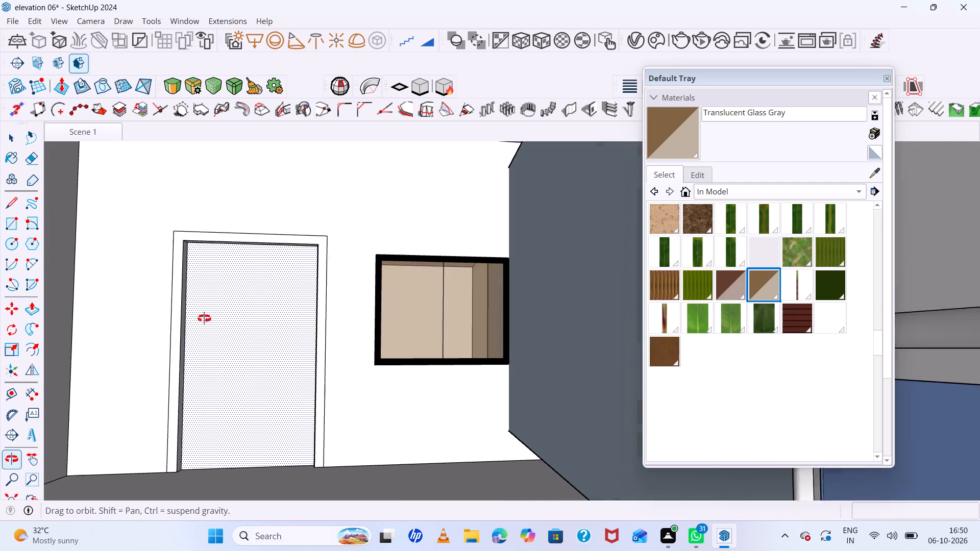
middle_click_drag(204, 318, 217, 318)
key("l")
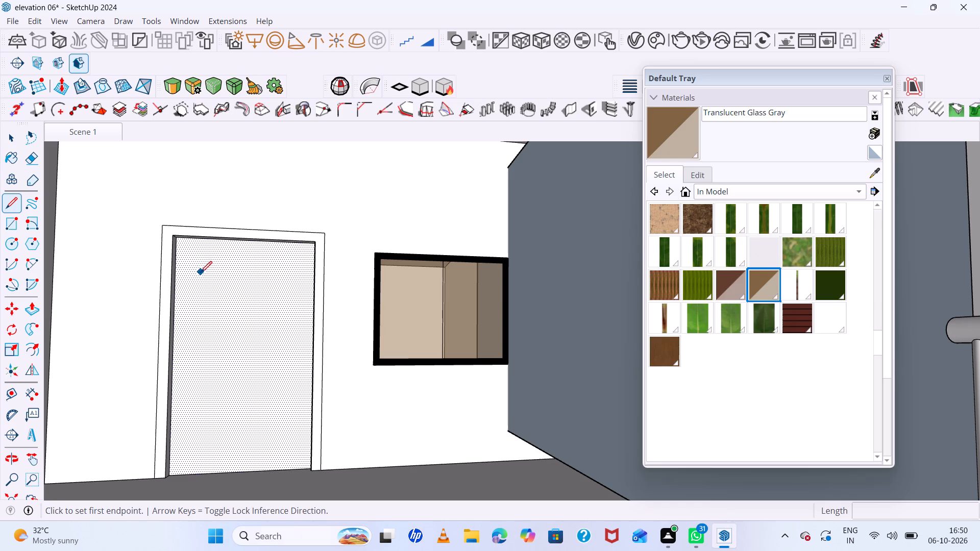
key("r")
scroll(200, 242, "up", 6)
middle_click_drag(204, 264, 205, 236)
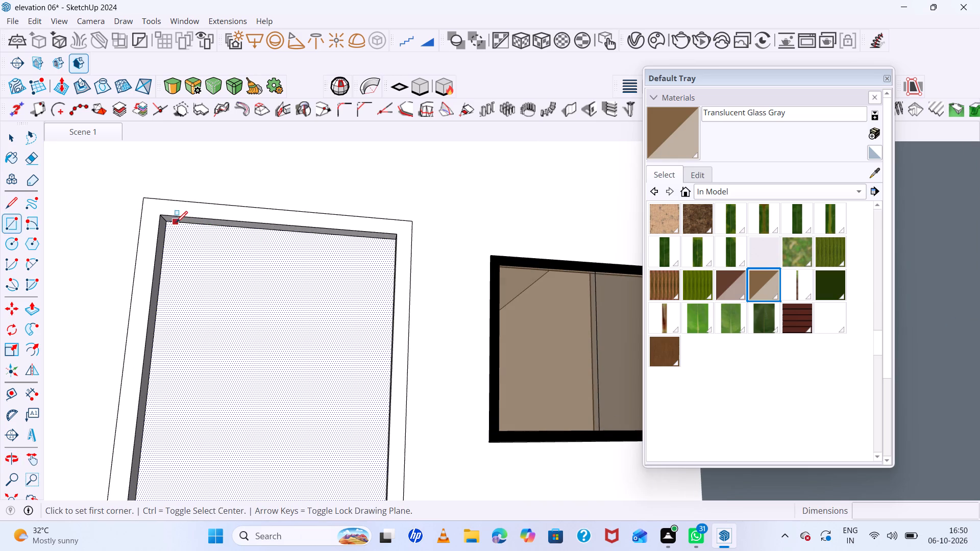
left_click(176, 222)
scroll(228, 312, "down", 13)
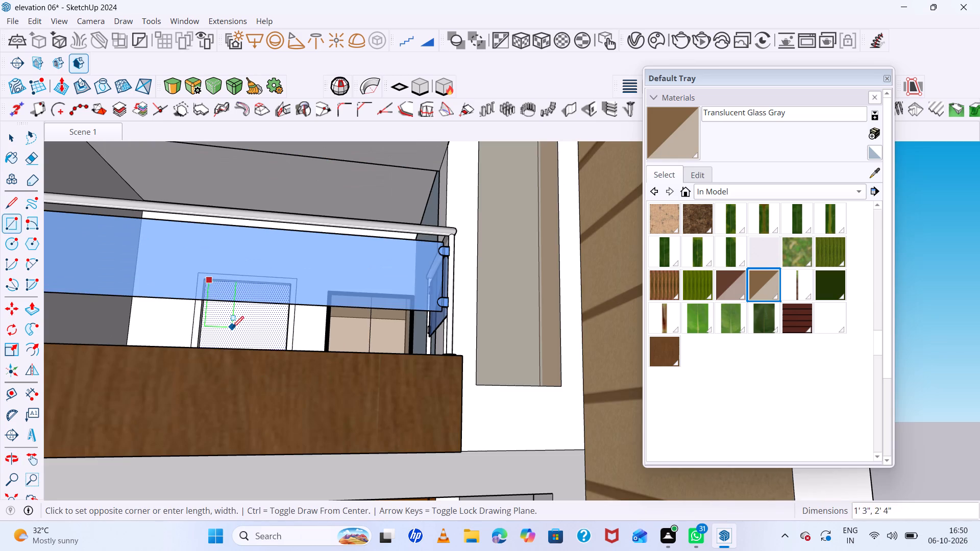
middle_click_drag(232, 328, 251, 392)
scroll(210, 420, "up", 6)
left_click(202, 423)
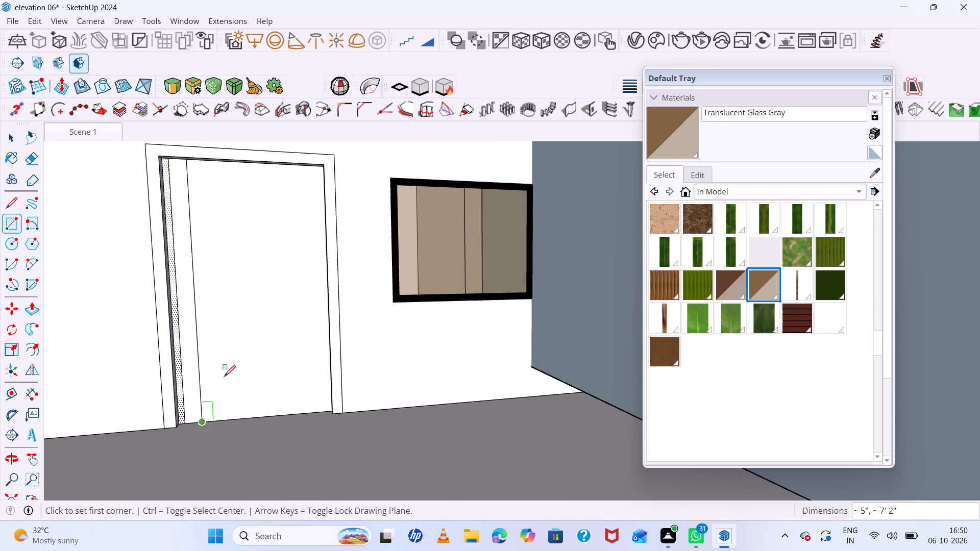
Draw a second full-height strip about 6" by 7' 2" beside the first, leaving a narrow gap between them.
scroll(204, 180, "up", 5)
middle_click_drag(253, 261, 251, 243)
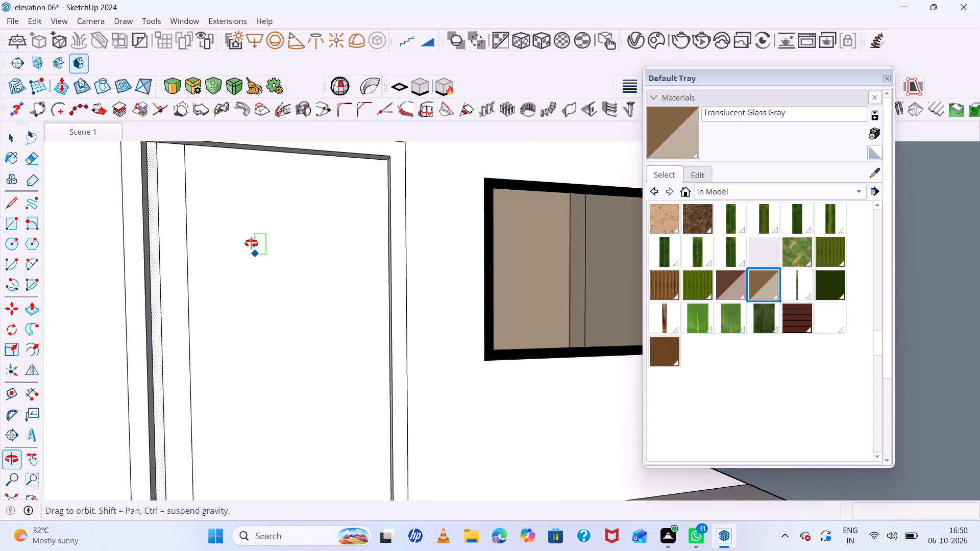
middle_click_drag(251, 243, 223, 214)
scroll(228, 161, "up", 1)
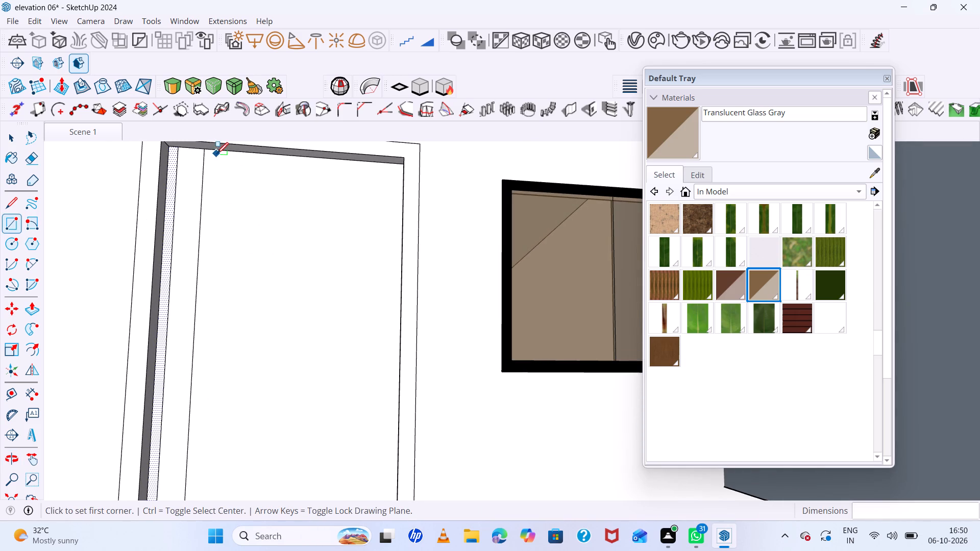
left_click(218, 153)
scroll(269, 312, "down", 10)
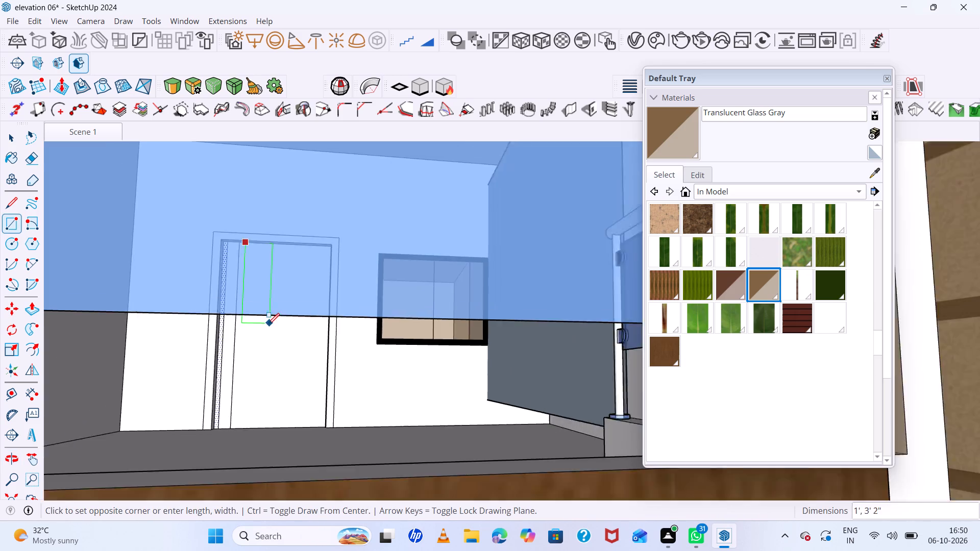
middle_click_drag(282, 363, 285, 414)
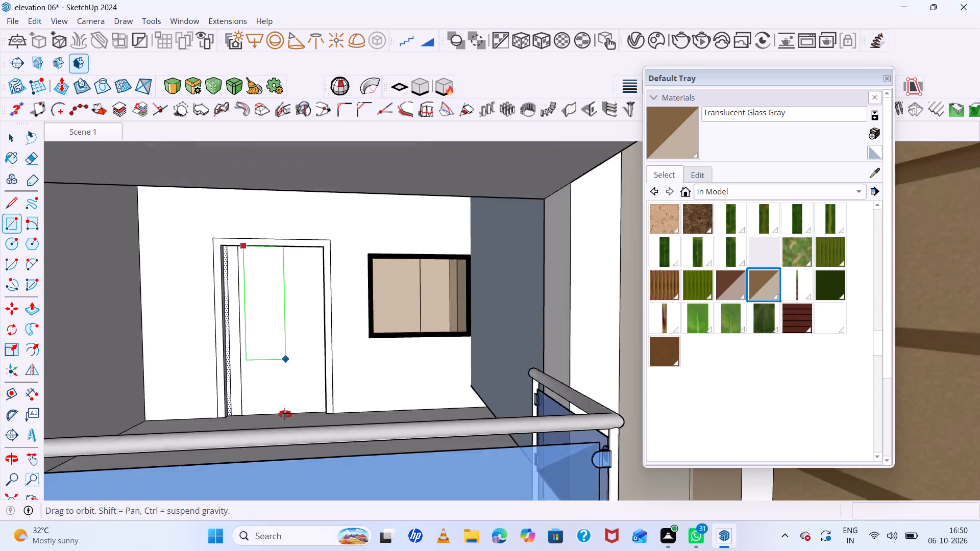
middle_click_drag(285, 414, 287, 422)
middle_click_drag(288, 423, 281, 364)
scroll(284, 361, "down", 2)
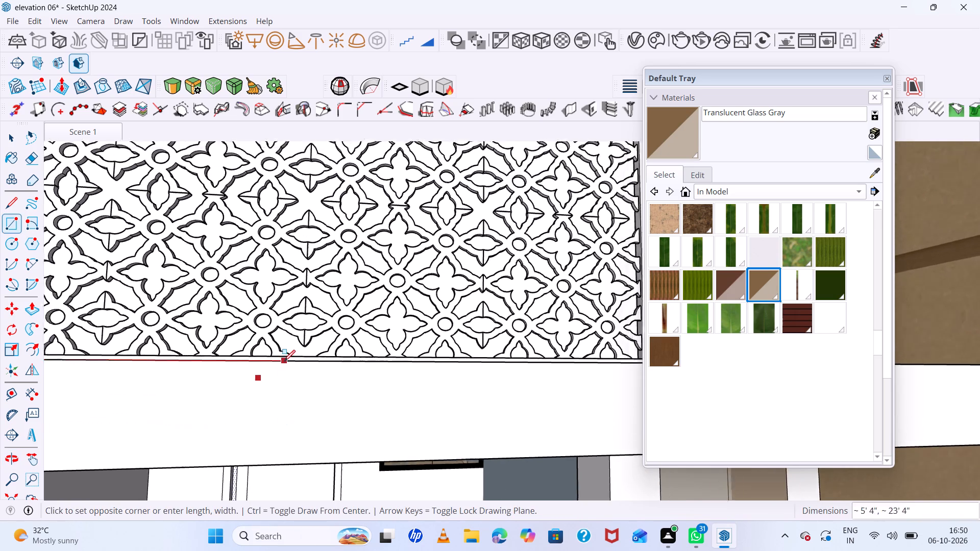
scroll(284, 361, "down", 4)
scroll(292, 445, "down", 6)
scroll(284, 480, "up", 7)
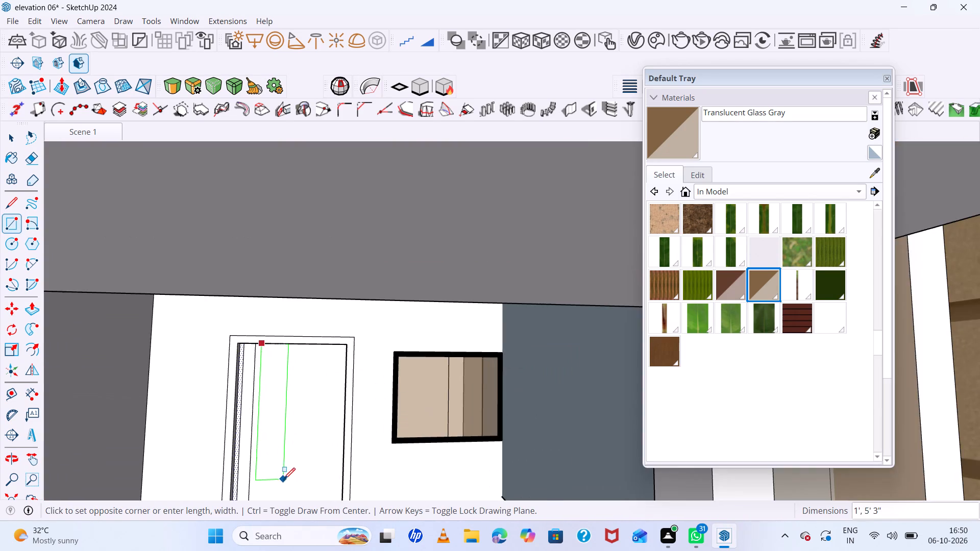
scroll(286, 438, "down", 8)
scroll(286, 471, "up", 7)
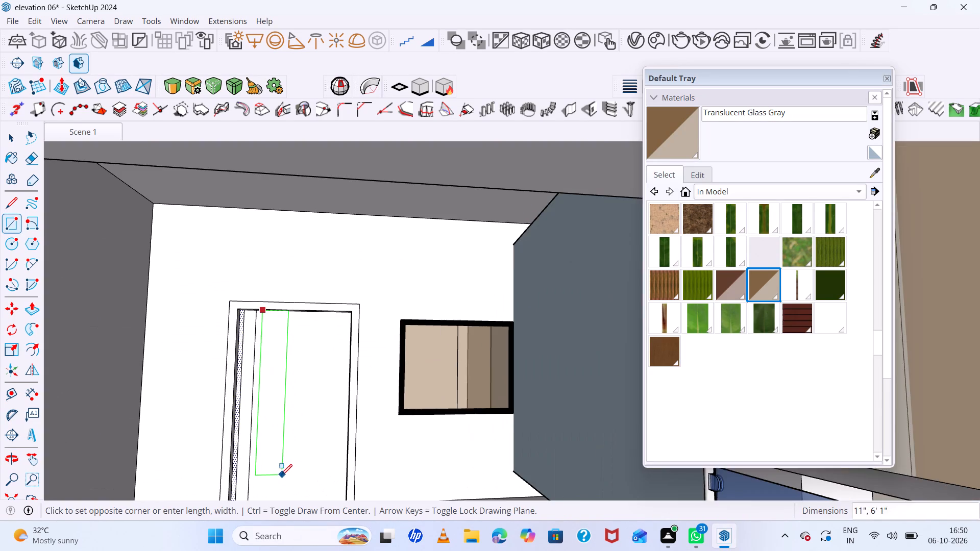
scroll(278, 479, "up", 1)
scroll(286, 435, "down", 5)
scroll(286, 435, "up", 5)
middle_click_drag(286, 435, 284, 466)
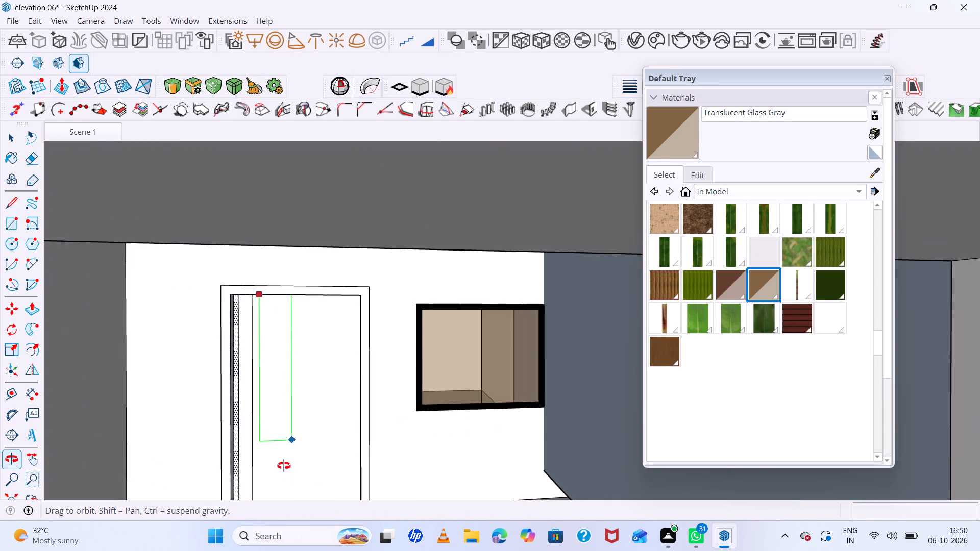
middle_click_drag(284, 466, 284, 478)
scroll(298, 442, "down", 20)
scroll(298, 442, "down", 11)
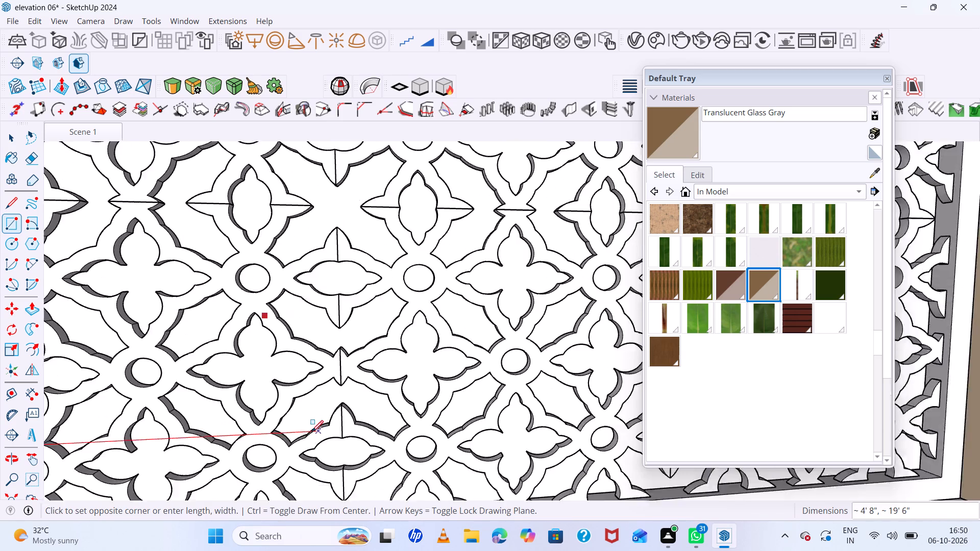
left_click(16, 498)
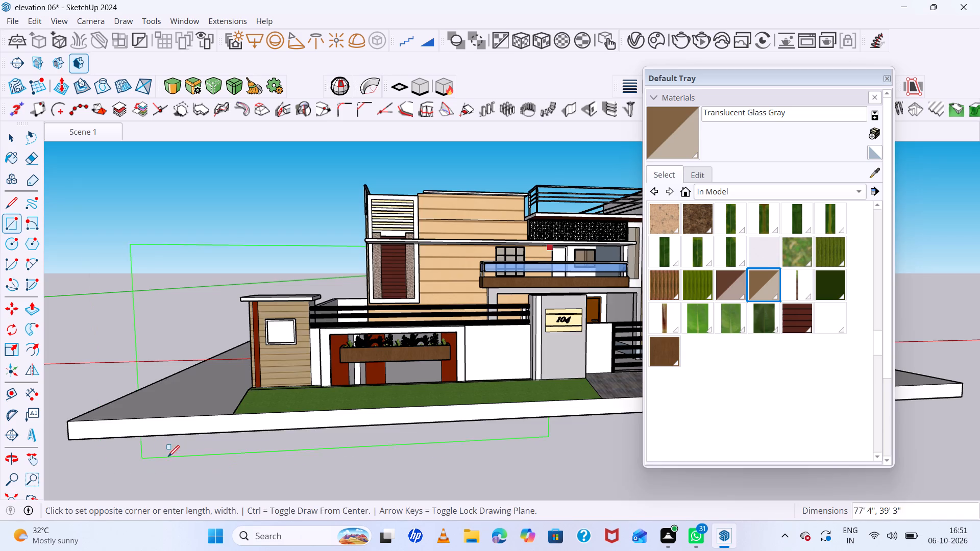
scroll(589, 255, "up", 14)
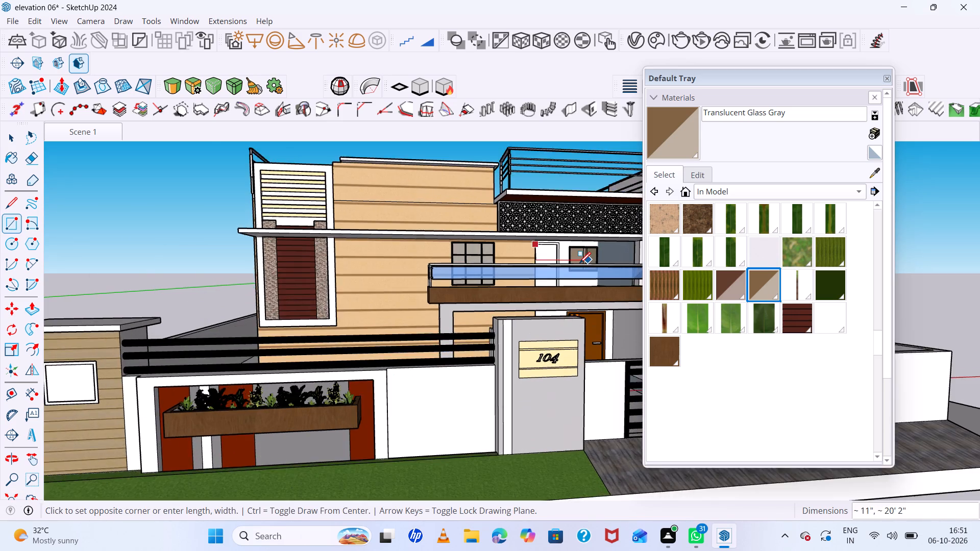
scroll(579, 263, "up", 20)
scroll(579, 263, "up", 9)
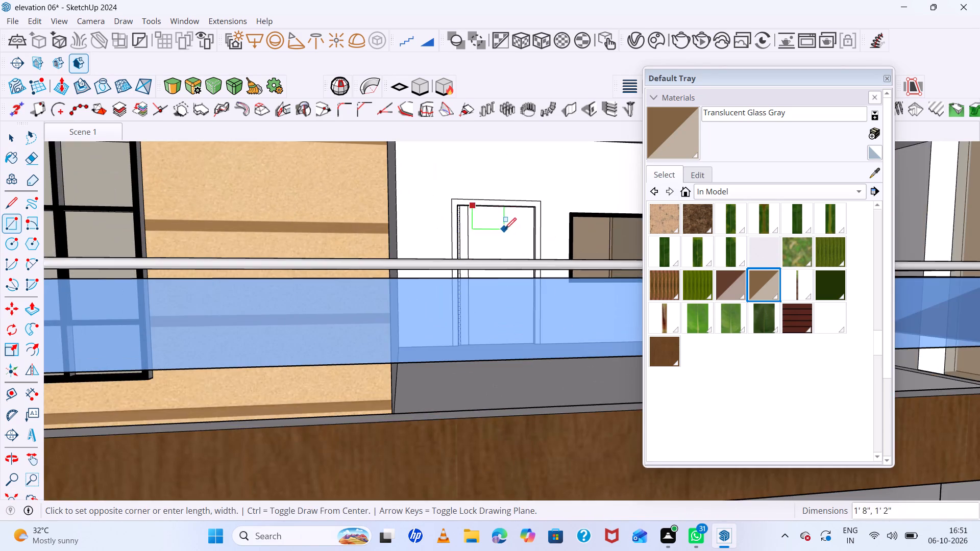
middle_click_drag(500, 238, 497, 265)
scroll(498, 315, "up", 7)
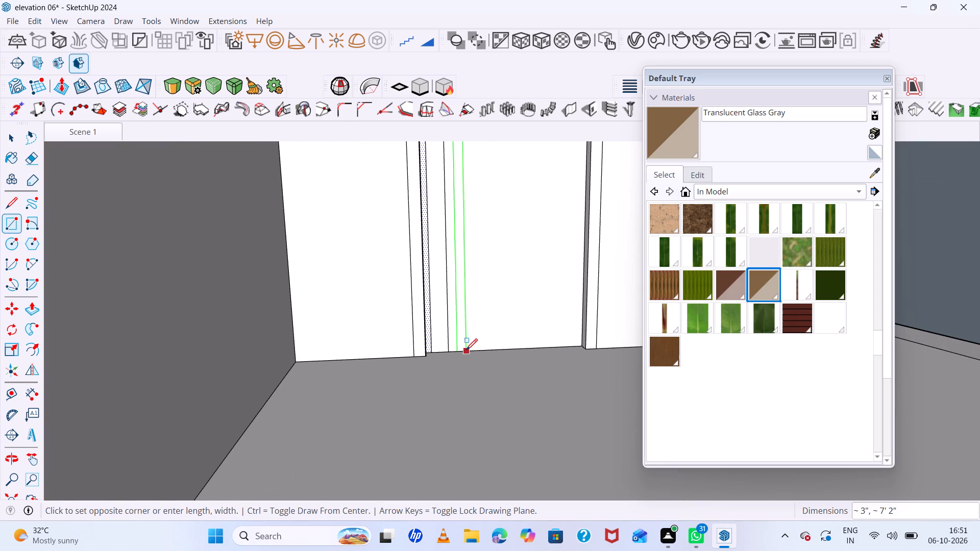
left_click(476, 350)
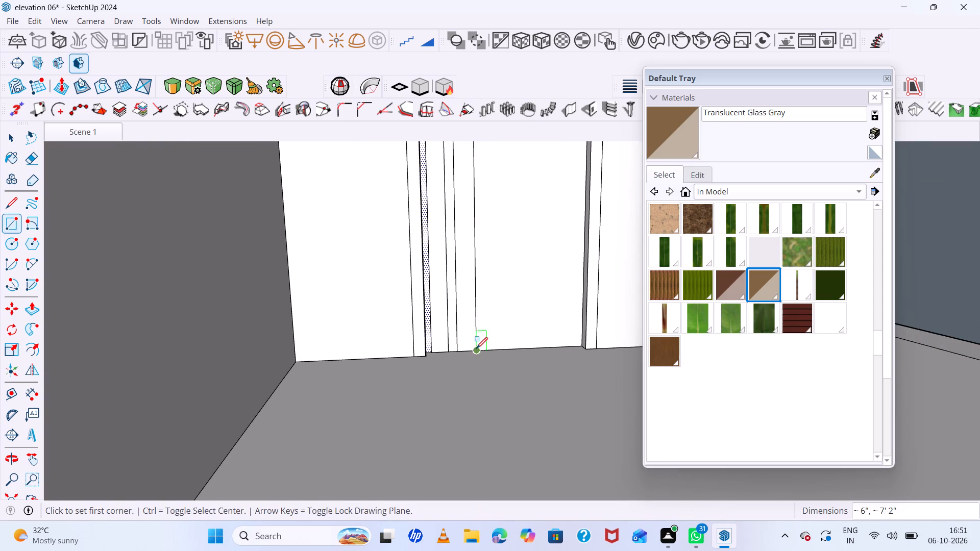
Paint the balcony door's wide panel and the two narrow faces beside the drawn strips dark red with Color B08.
key("space")
left_click(505, 306)
scroll(732, 307, "up", 8)
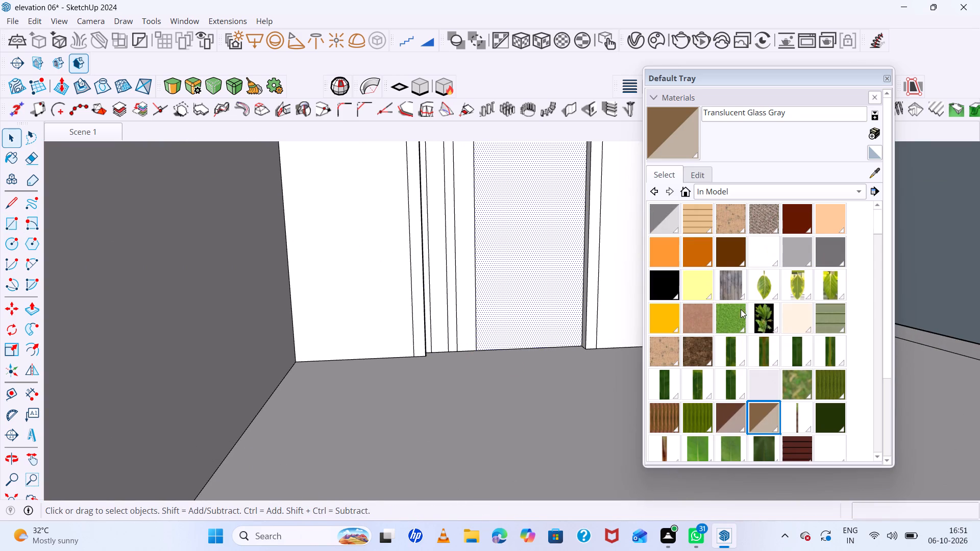
scroll(741, 309, "up", 2)
left_click(798, 221)
left_click(528, 264)
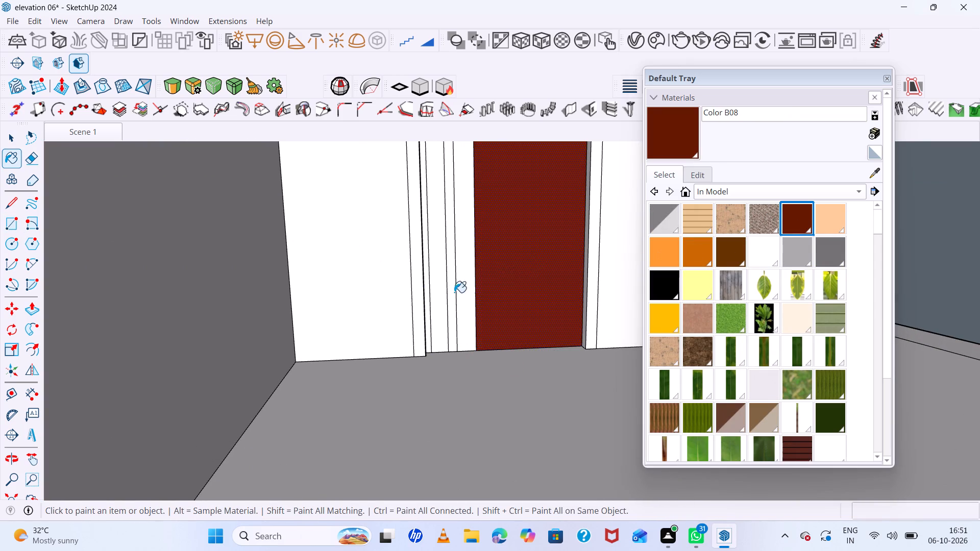
scroll(425, 282, "up", 5)
left_click(427, 268)
left_click(463, 265)
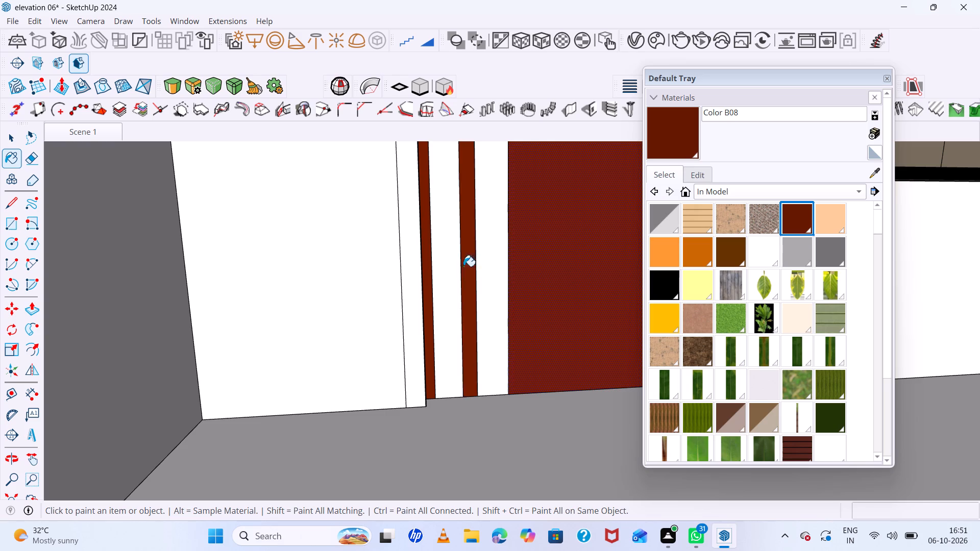
Paint the balcony door's two drawn vertical strips orange with Color C04.
scroll(444, 293, "down", 16)
middle_click_drag(487, 315, 501, 264)
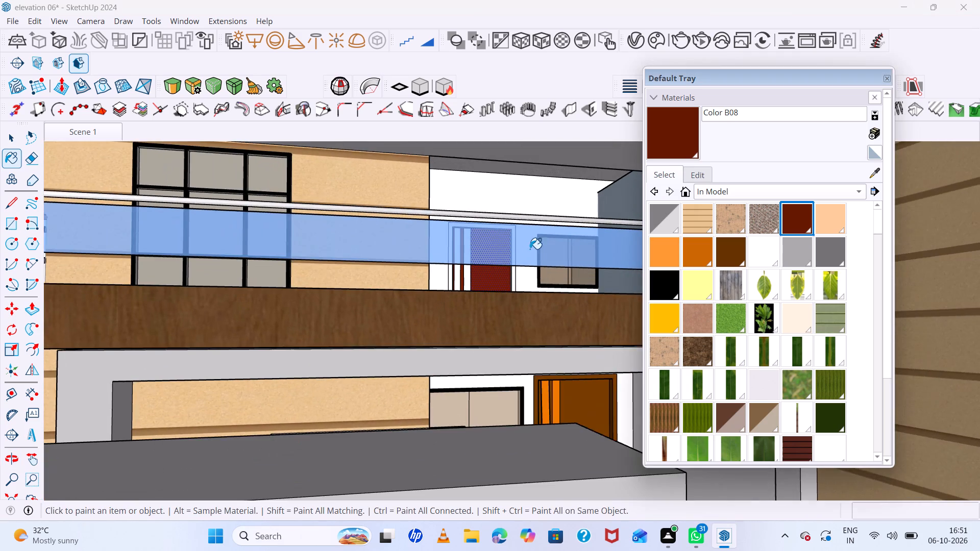
scroll(543, 233, "up", 11)
middle_click_drag(526, 268, 492, 287)
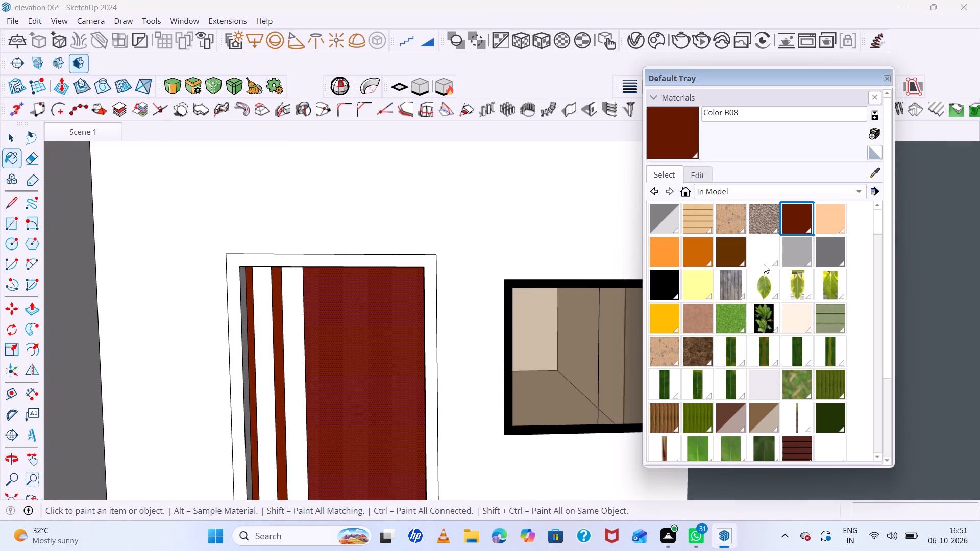
left_click(658, 252)
scroll(302, 281, "up", 4)
double_click(290, 282)
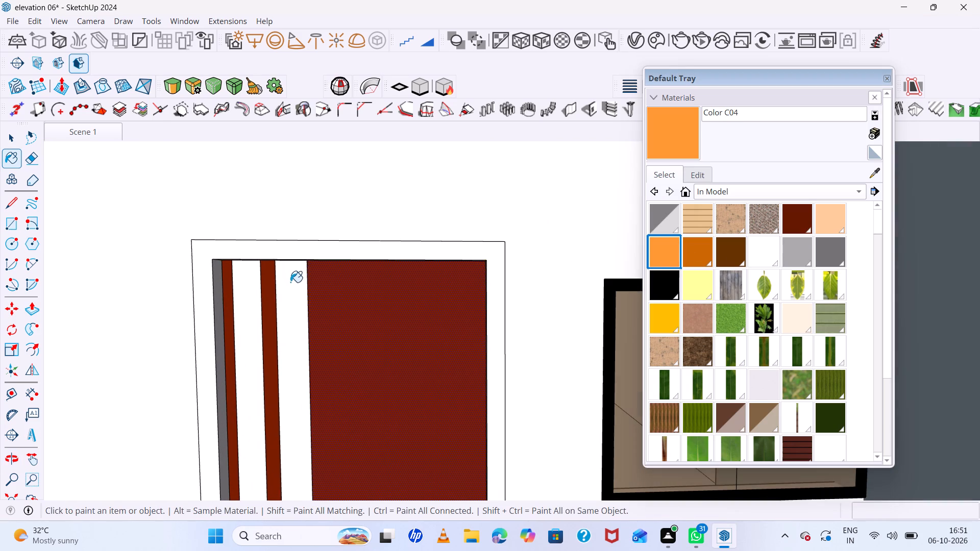
left_click(243, 287)
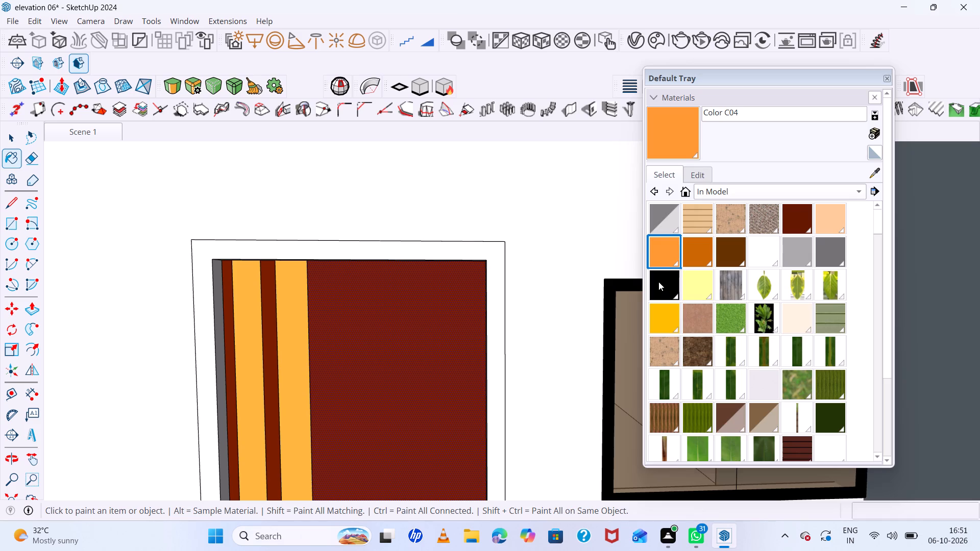
Paint the balcony door's outer frame black with Color M09.
double_click(658, 282)
triple_click(489, 254)
left_click(489, 254)
scroll(516, 286, "down", 5)
scroll(428, 299, "down", 2)
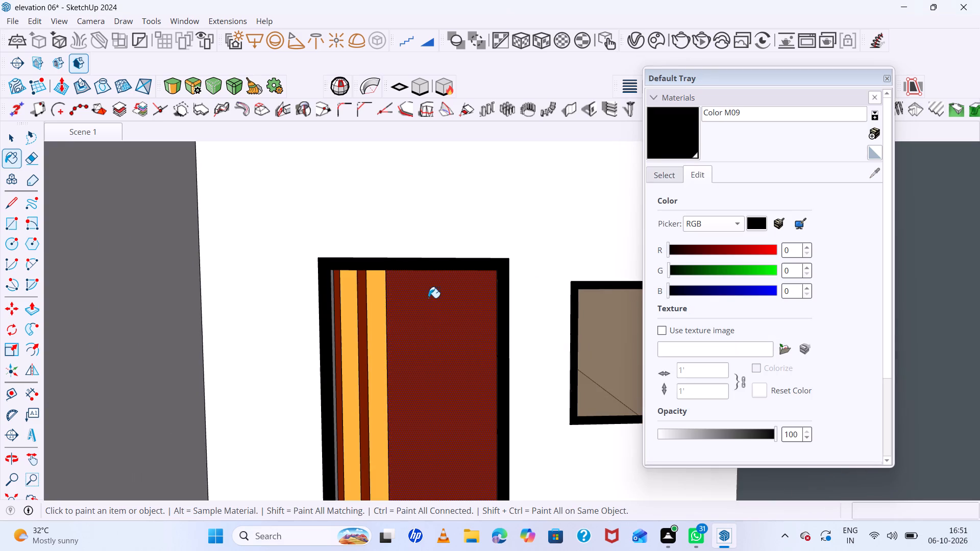
Repaint the balcony door's wide panel and the two narrow faces beside the orange strips dark brown with Color C08.
scroll(428, 298, "down", 4)
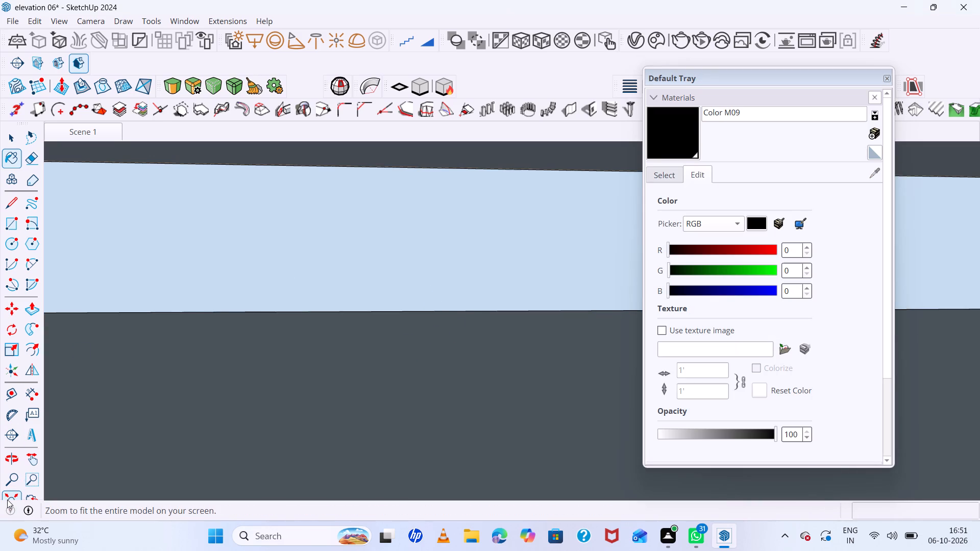
left_click(8, 498)
scroll(581, 255, "up", 5)
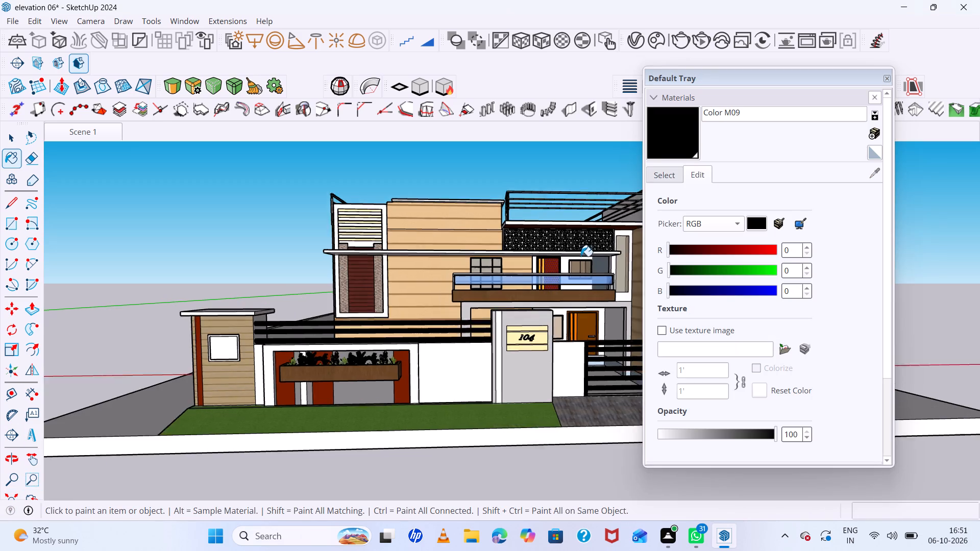
scroll(581, 256, "up", 20)
scroll(581, 256, "up", 2)
middle_click_drag(541, 279, 532, 302)
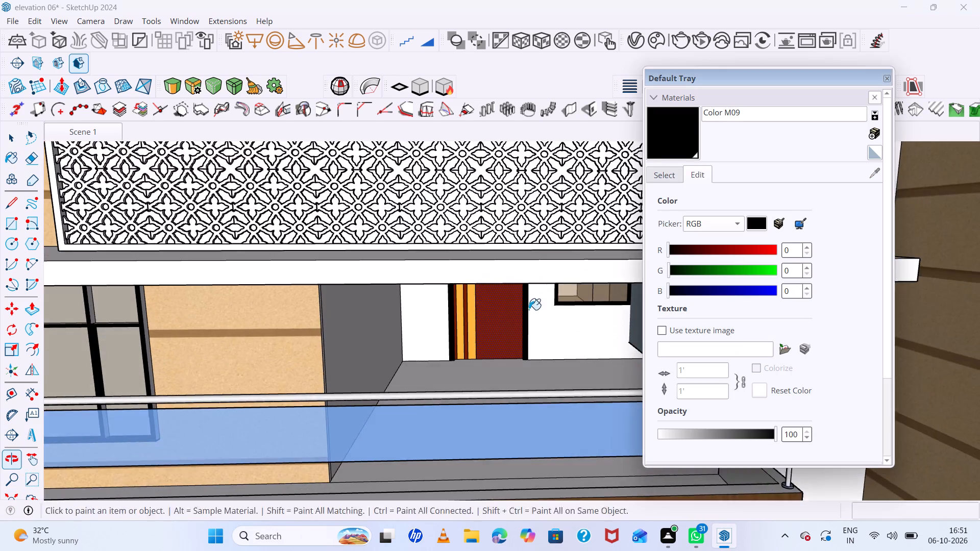
scroll(523, 323, "up", 6)
left_click(665, 178)
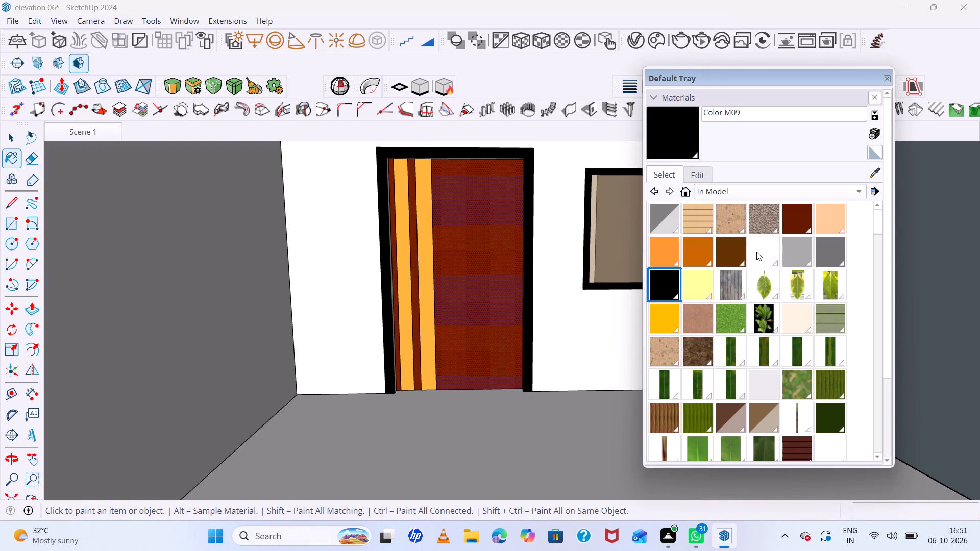
left_click(742, 251)
left_click(489, 214)
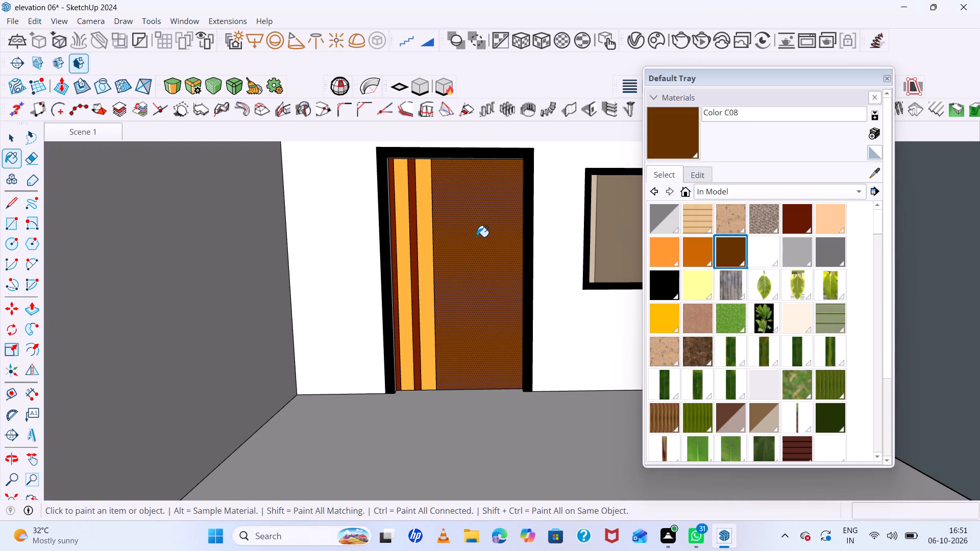
middle_click_drag(470, 242, 473, 221)
scroll(418, 220, "up", 7)
left_click(409, 218)
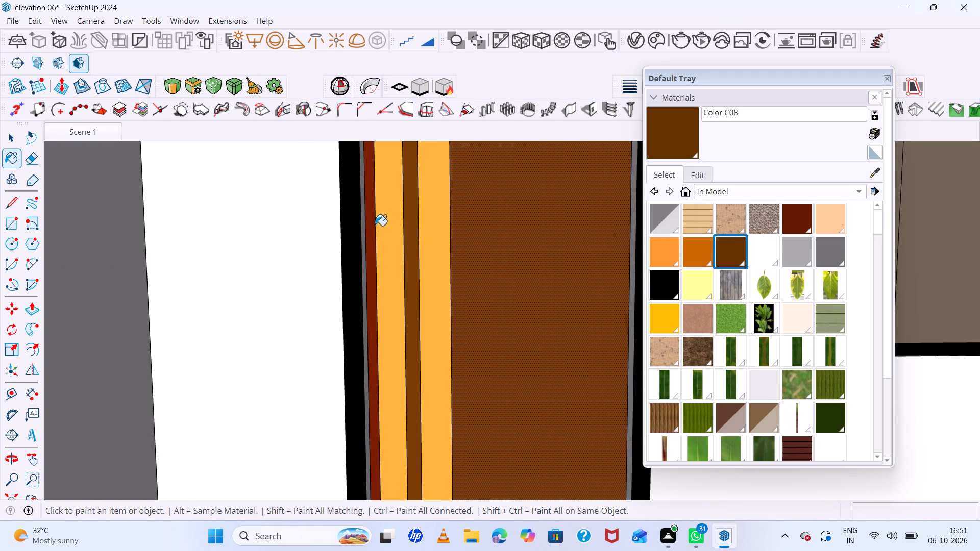
left_click(369, 227)
scroll(399, 226, "down", 7)
scroll(472, 256, "up", 5)
key("space")
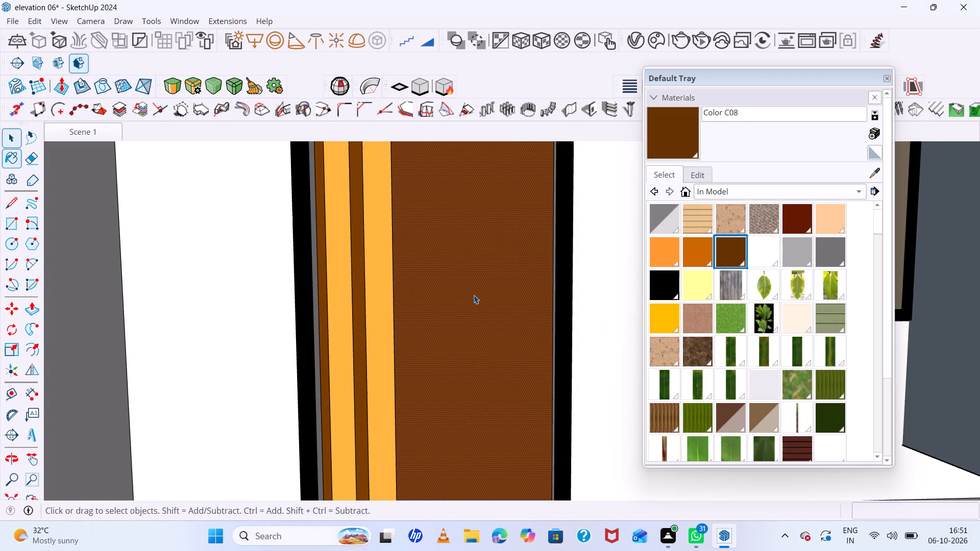
Draw a small horizontal rectangle for a handle near the free edge of the balcony door's wide brown panel.
scroll(455, 259, "down", 5)
left_click(545, 280)
scroll(462, 262, "up", 2)
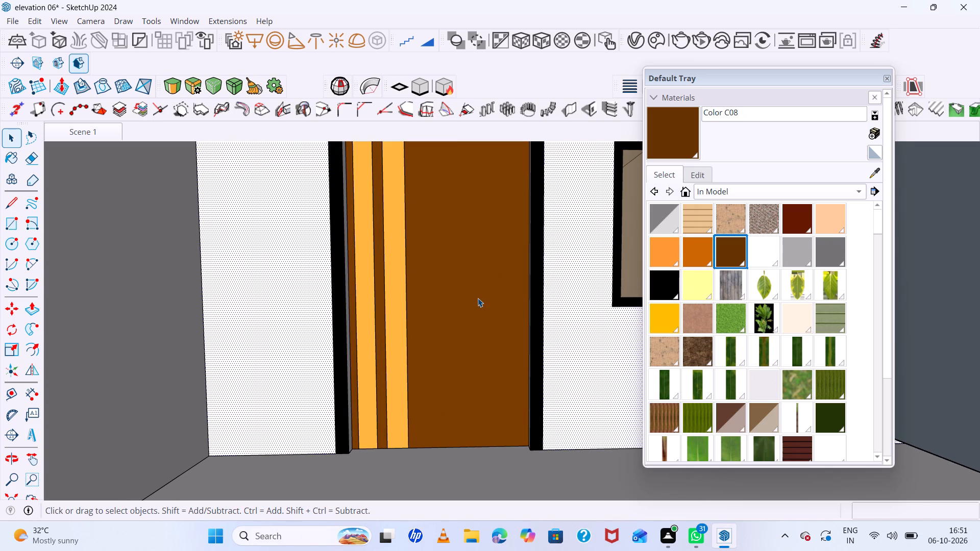
key("r")
double_click(476, 271)
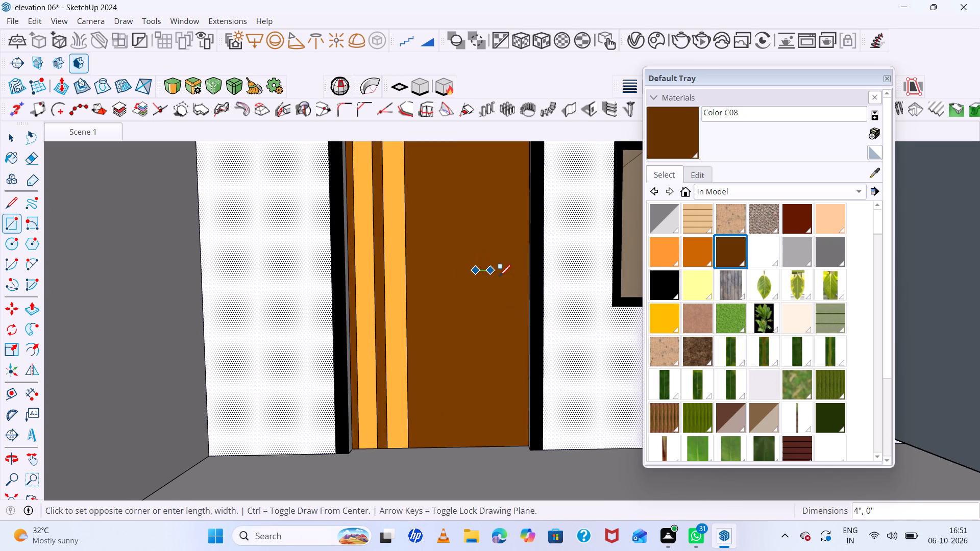
left_click(516, 281)
key("space")
double_click(500, 277)
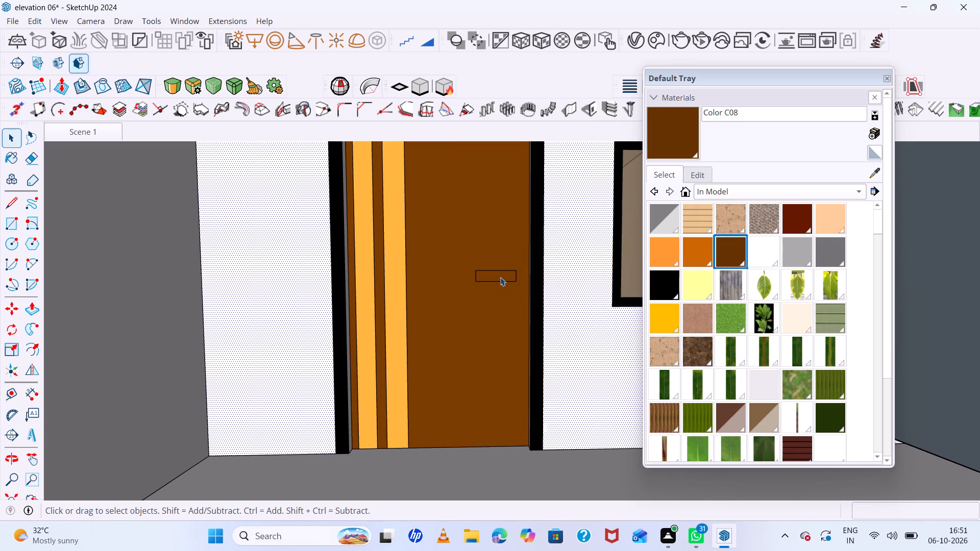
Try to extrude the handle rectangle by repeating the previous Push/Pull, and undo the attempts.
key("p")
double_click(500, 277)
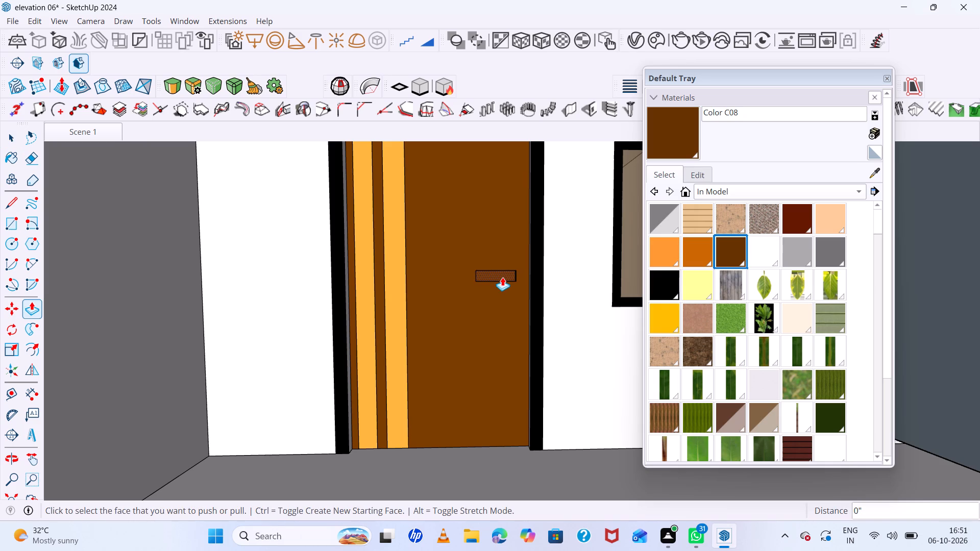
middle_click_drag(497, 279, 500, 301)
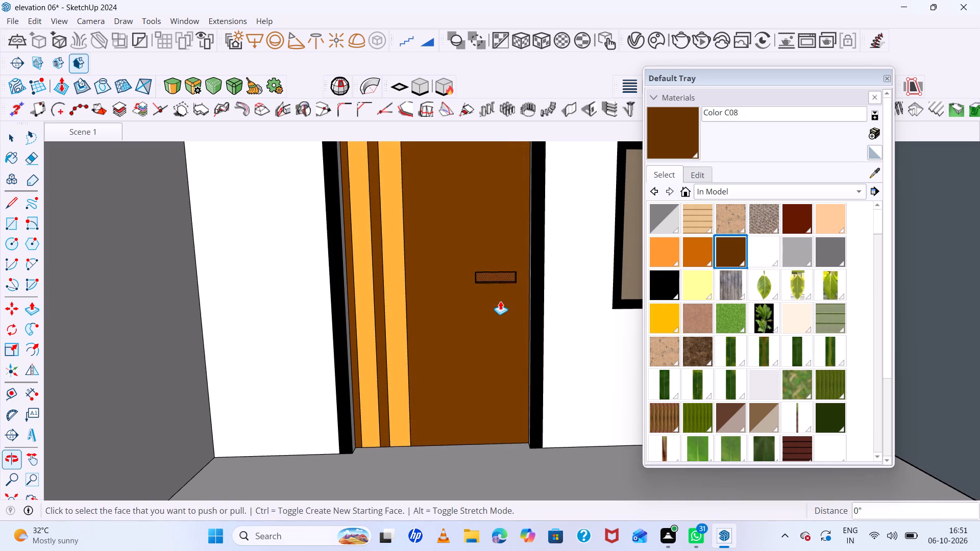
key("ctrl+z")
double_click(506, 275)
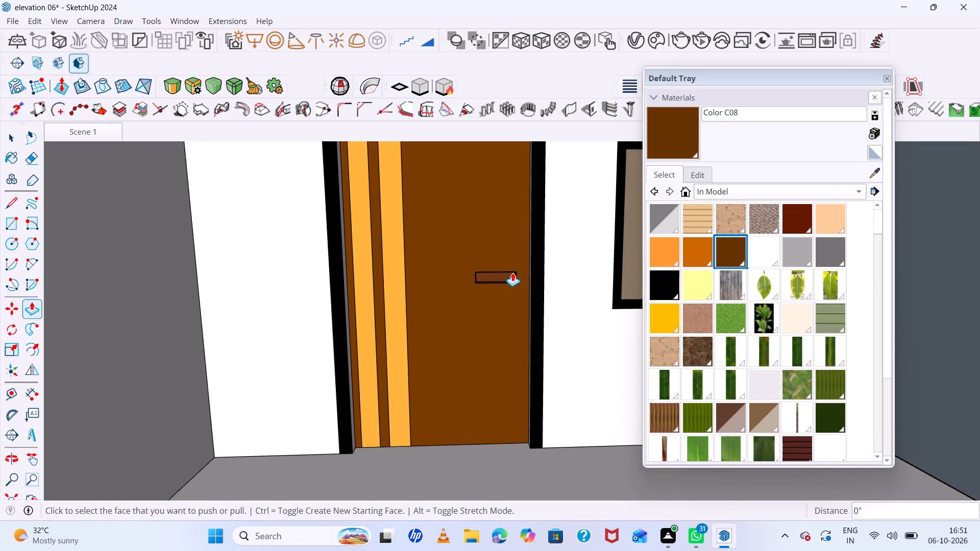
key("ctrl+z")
Extrude the handle rectangle slightly outward from the balcony door with Push/Pull.
scroll(502, 274, "up", 4)
left_click(500, 278)
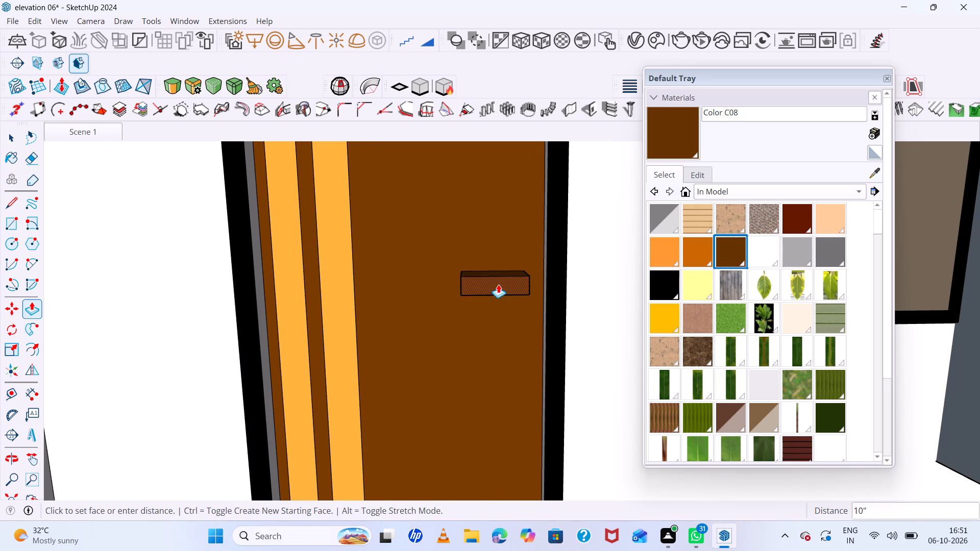
left_click(498, 281)
key("space")
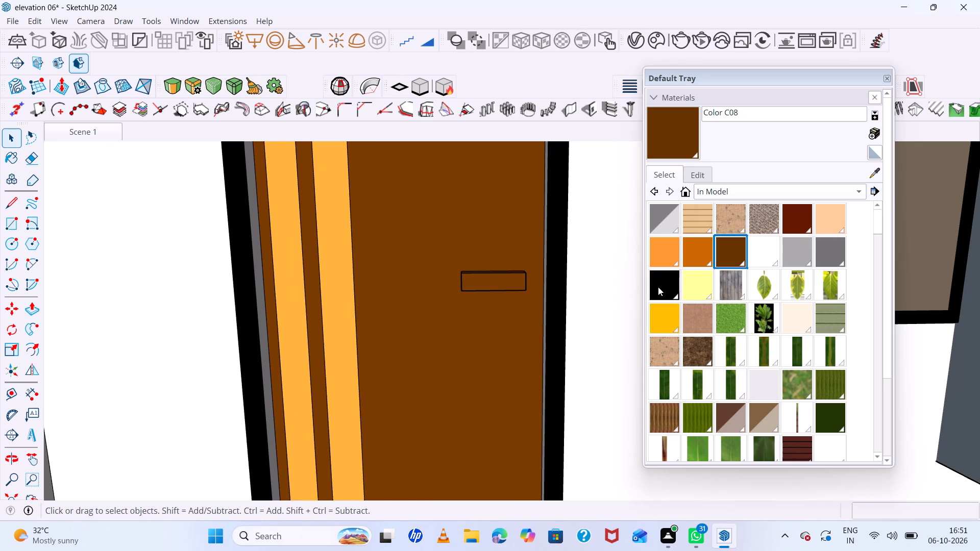
Paint the front, top, bottom and both end faces of the balcony door's handle black with Color M09.
left_click(663, 287)
scroll(514, 286, "up", 5)
double_click(502, 284)
middle_click_drag(488, 273, 514, 300)
scroll(473, 260, "up", 5)
left_click(463, 268)
middle_click_drag(399, 280, 496, 257)
left_click(405, 285)
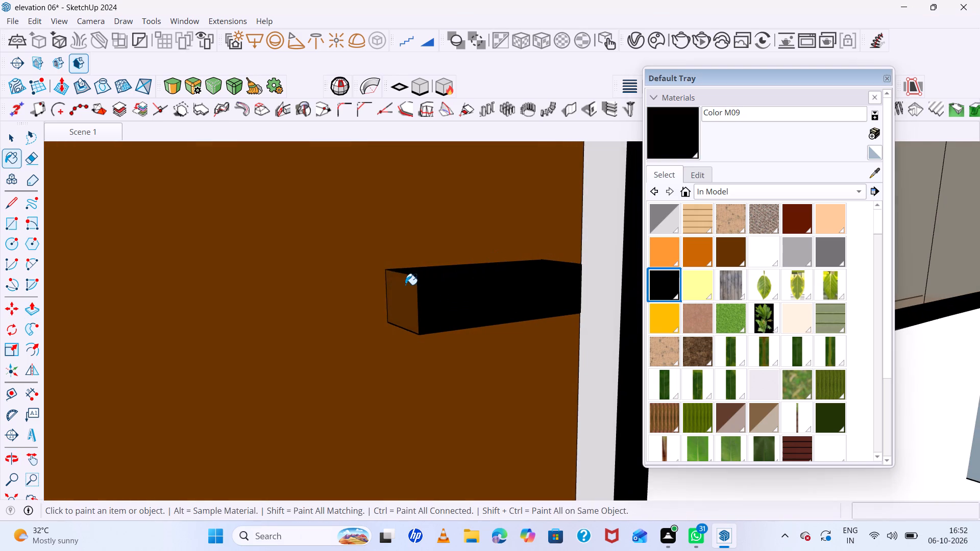
middle_click_drag(442, 278, 398, 193)
scroll(398, 193, "up", 1)
scroll(501, 329, "up", 3)
left_click(516, 311)
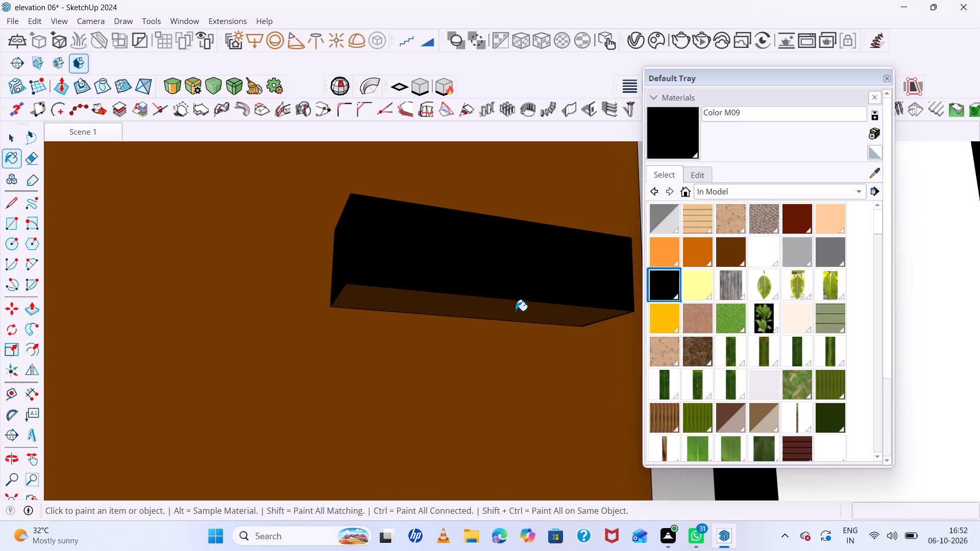
scroll(448, 280, "down", 5)
middle_click_drag(532, 280, 377, 286)
scroll(453, 272, "up", 1)
scroll(543, 257, "up", 4)
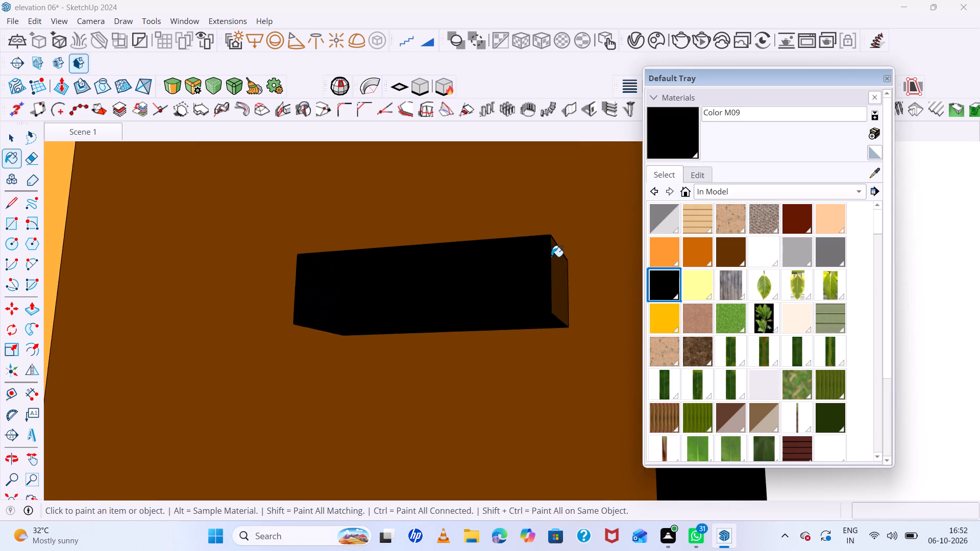
left_click(562, 273)
scroll(561, 274, "down", 20)
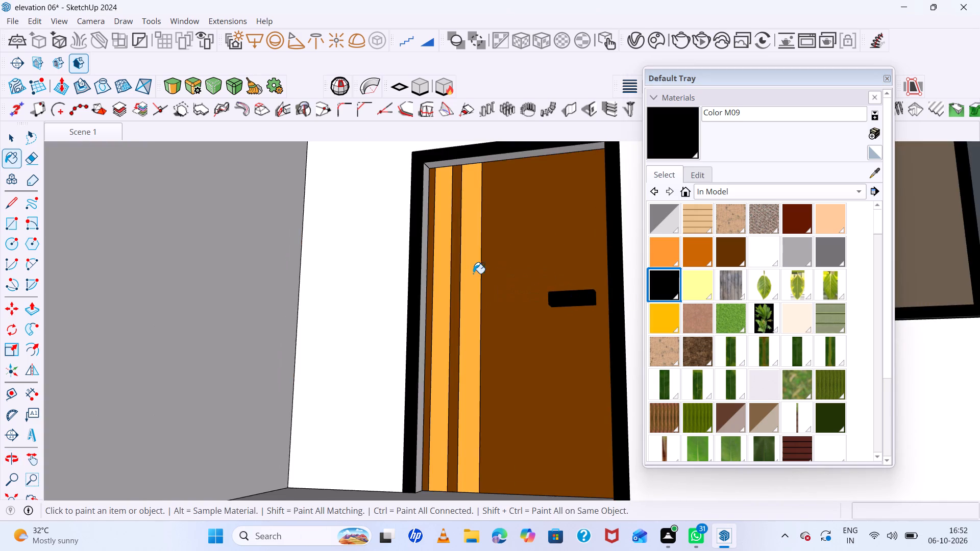
Paint the gray inner side and top faces of the balcony door's frame dark brown with Color C08.
scroll(471, 273, "down", 5)
scroll(463, 268, "up", 5)
left_click(724, 247)
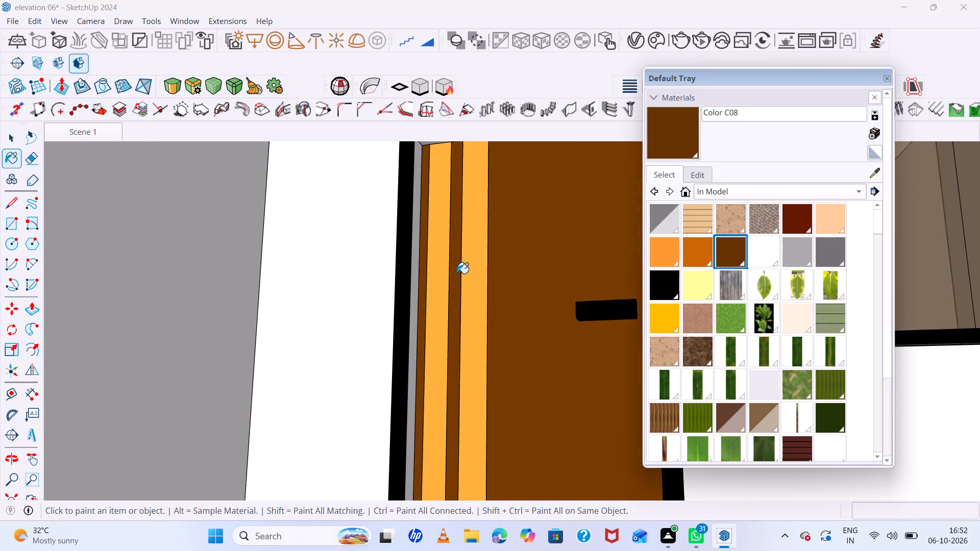
scroll(457, 273, "up", 4)
left_click(395, 268)
scroll(383, 273, "down", 9)
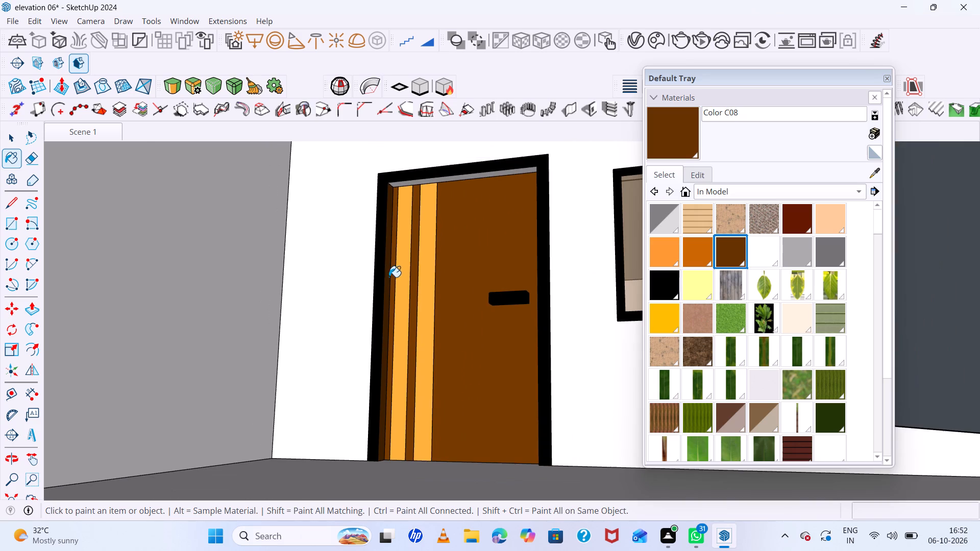
left_click(471, 258)
middle_click_drag(464, 280, 495, 299)
scroll(512, 177, "up", 5)
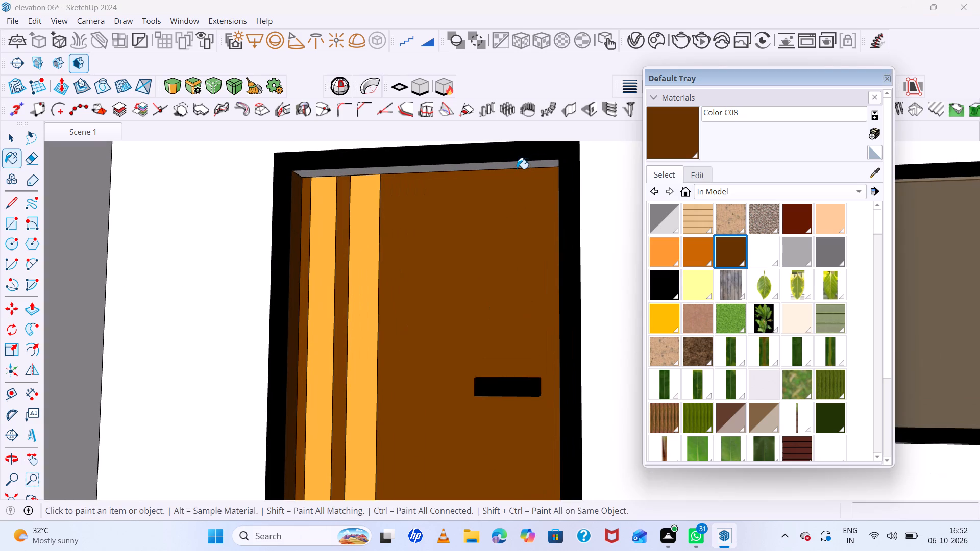
left_click(523, 165)
middle_click_drag(520, 213, 642, 221)
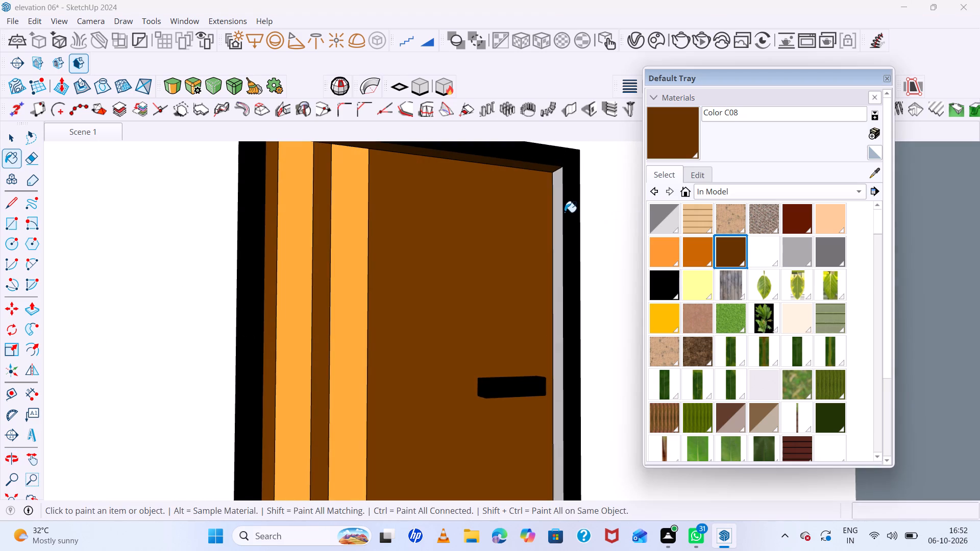
left_click(557, 213)
scroll(521, 240, "down", 14)
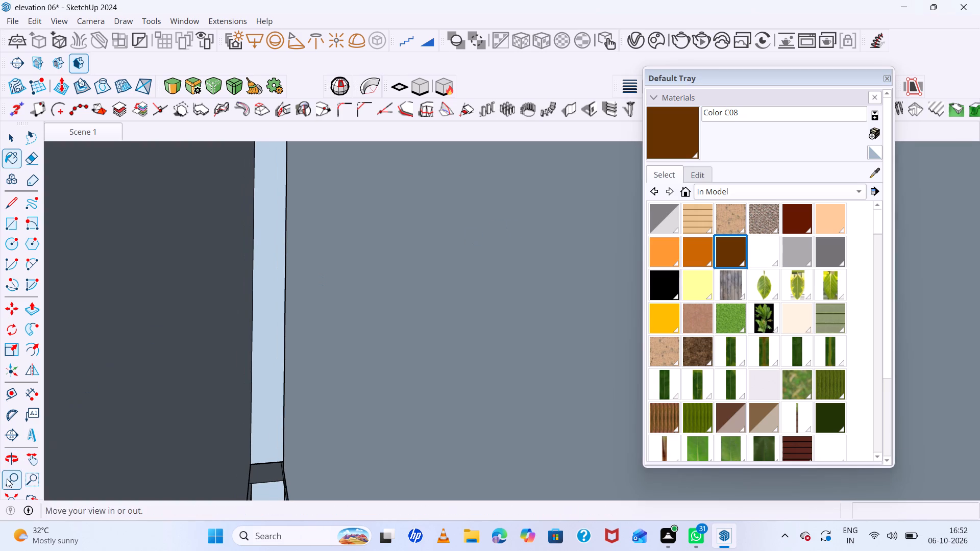
Close the Default Tray and frame the whole house in a slightly raised front view.
left_click(11, 496)
scroll(549, 235, "down", 6)
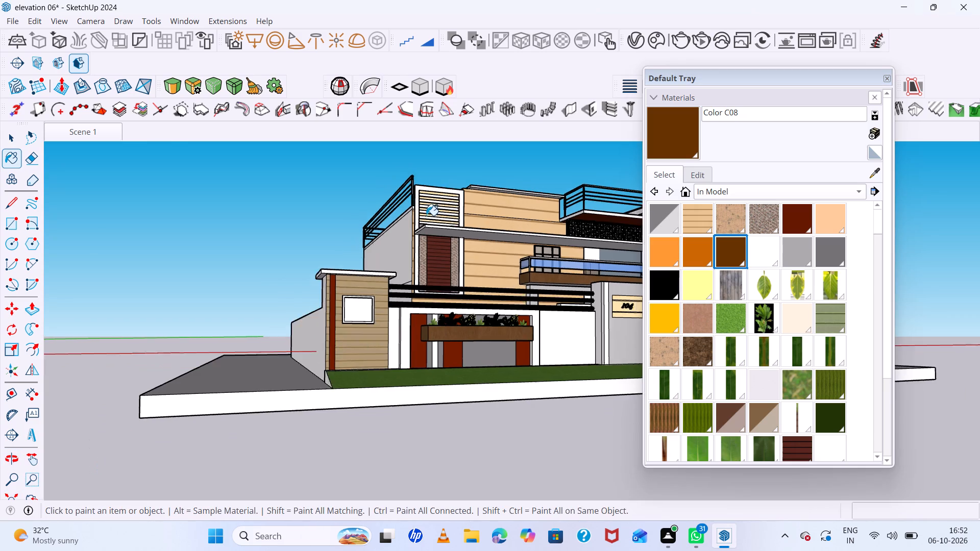
scroll(426, 215, "down", 8)
scroll(333, 210, "down", 7)
scroll(518, 235, "up", 7)
middle_click_drag(566, 237, 535, 282)
scroll(589, 244, "up", 7)
middle_click_drag(578, 214, 491, 195)
scroll(518, 208, "down", 7)
scroll(360, 152, "up", 6)
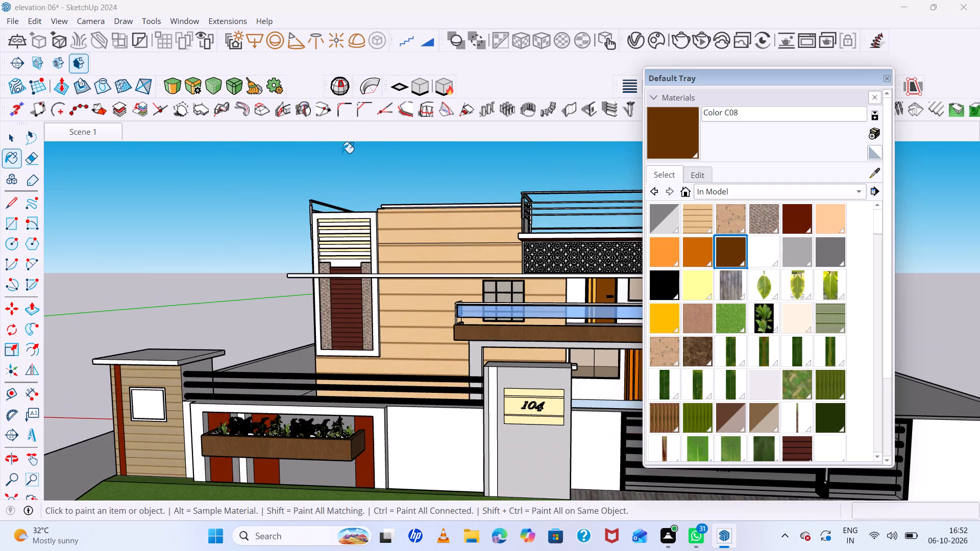
key("space")
scroll(307, 191, "down", 13)
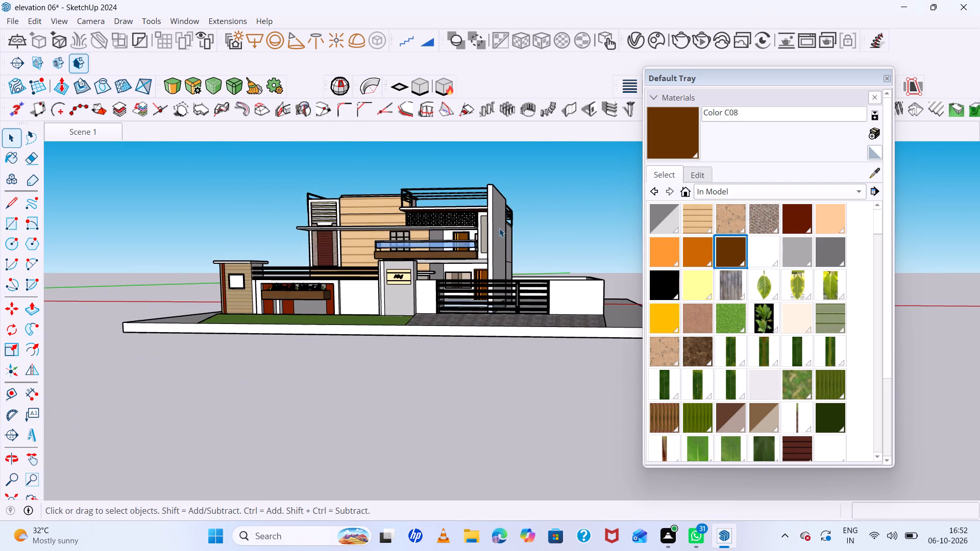
middle_click_drag(540, 227, 556, 232)
left_click(886, 74)
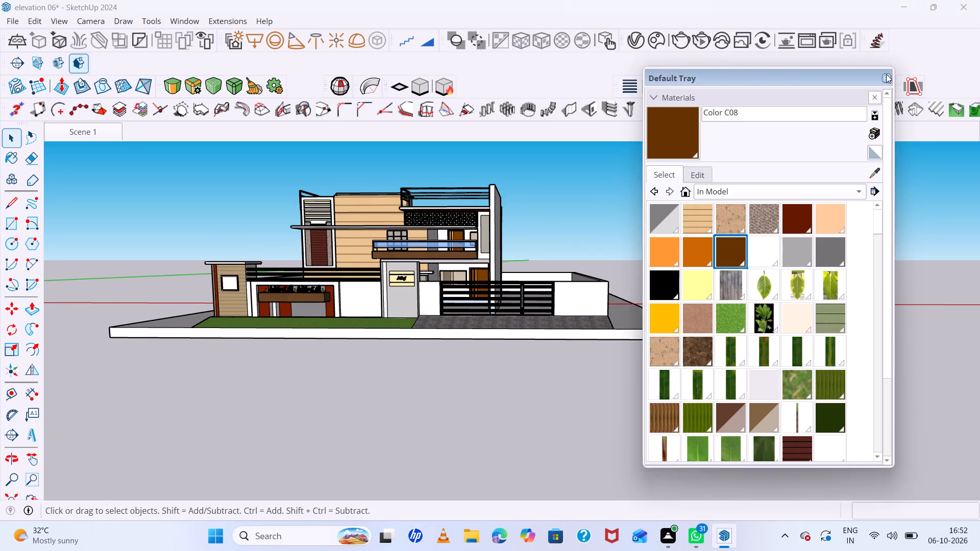
scroll(449, 162, "up", 3)
middle_click_drag(476, 177, 476, 190)
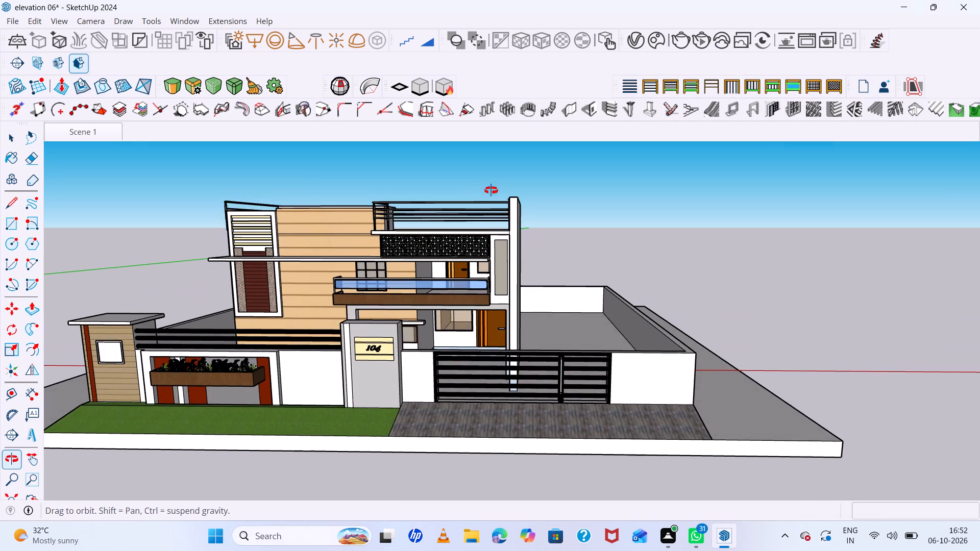
scroll(532, 197, "down", 4)
middle_click_drag(357, 180, 356, 195)
scroll(356, 195, "up", 3)
middle_click_drag(356, 196, 358, 181)
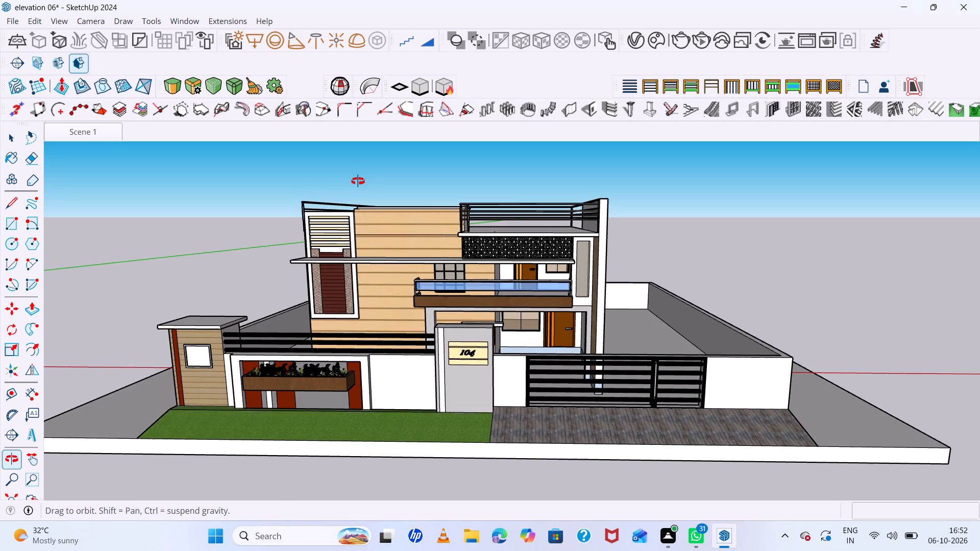
middle_click_drag(358, 181, 362, 172)
Save the model to the Desktop as elevation 06.skp, replacing the existing file.
key("ctrl+s")
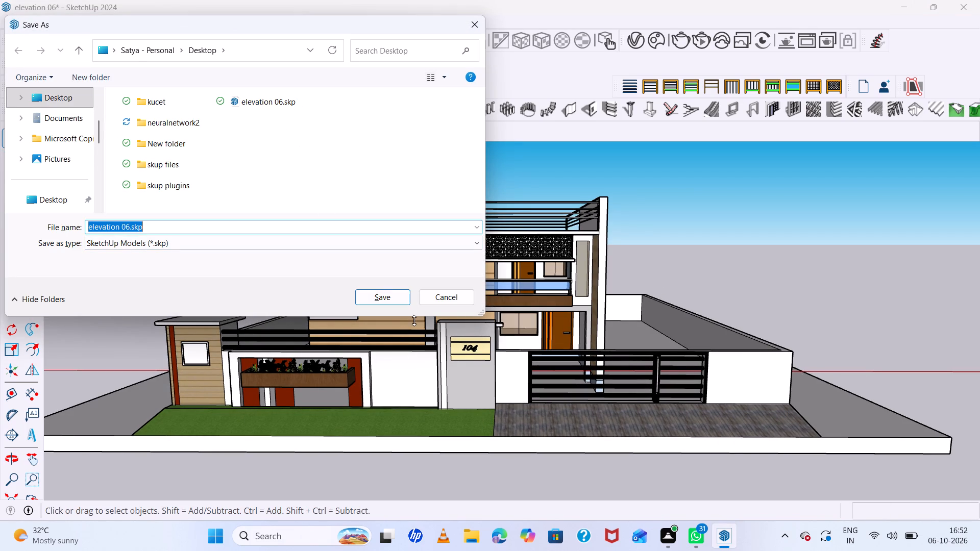
left_click(397, 297)
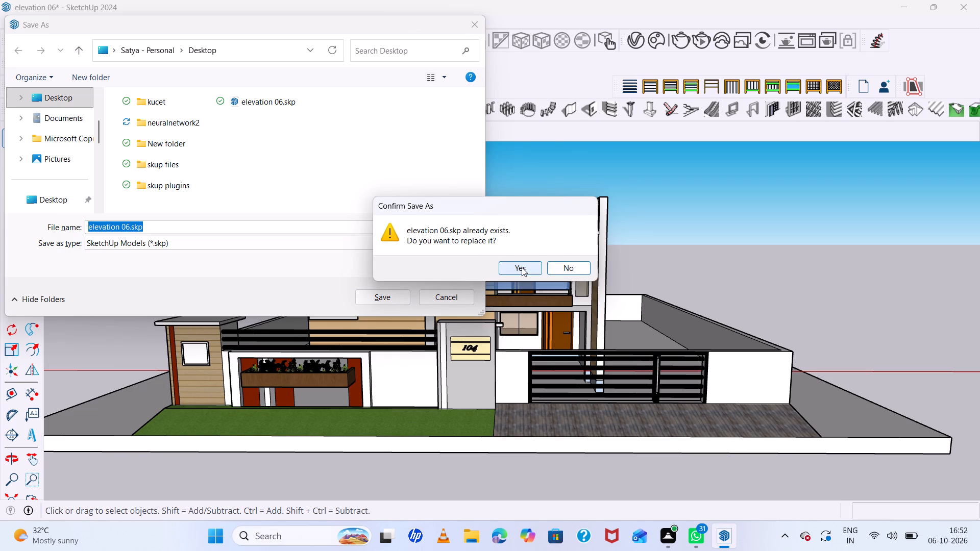
left_click(522, 267)
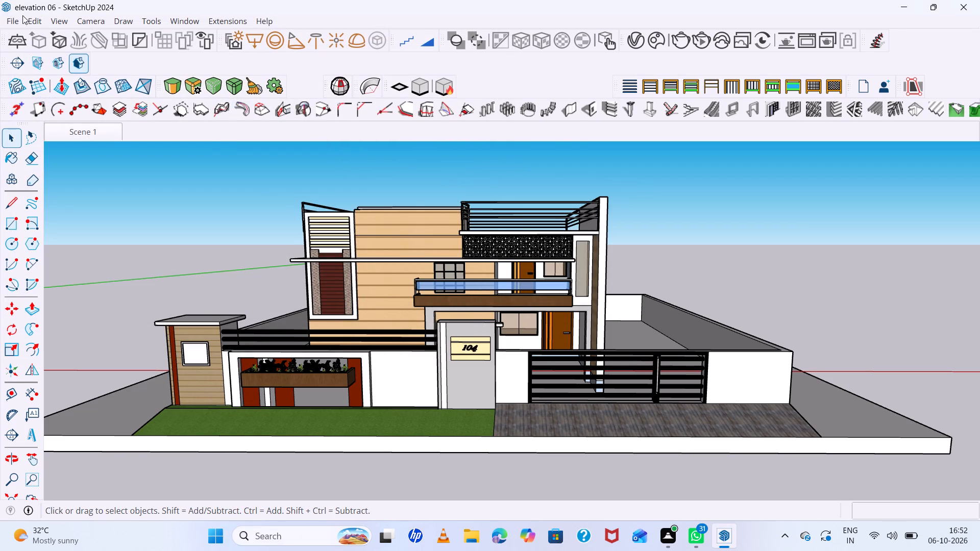
Export the current view as a 2D graphic to the Desktop as elevation 06.pdf.
left_click(11, 24)
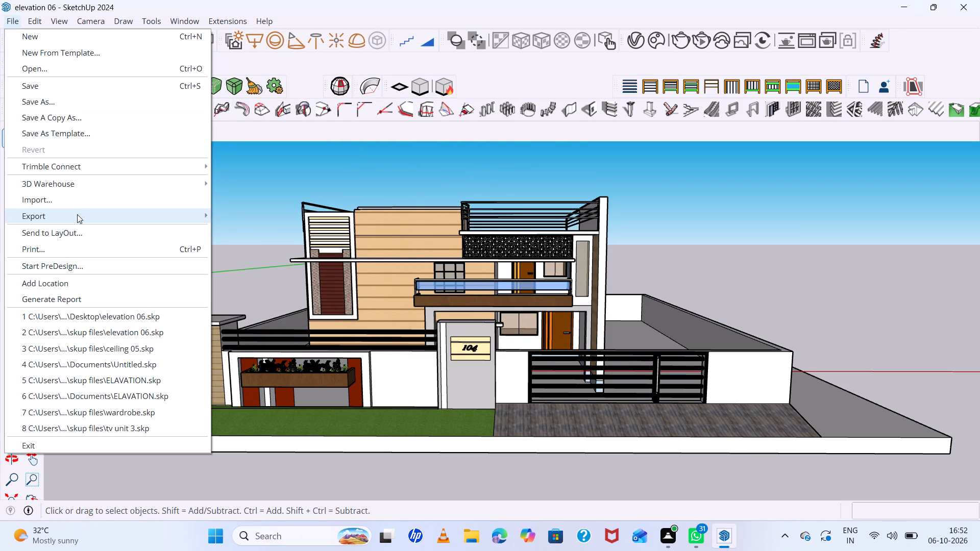
left_click(77, 216)
left_click(242, 228)
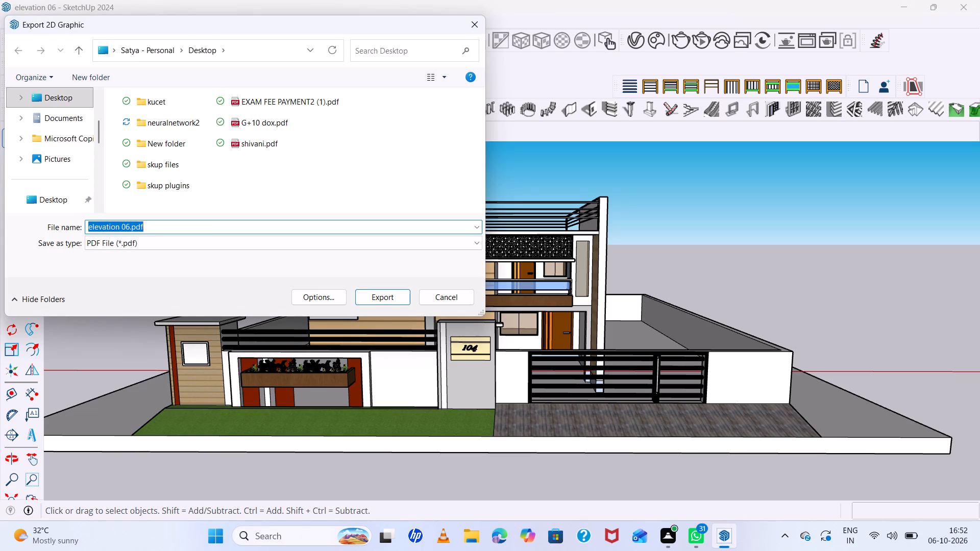
left_click(381, 296)
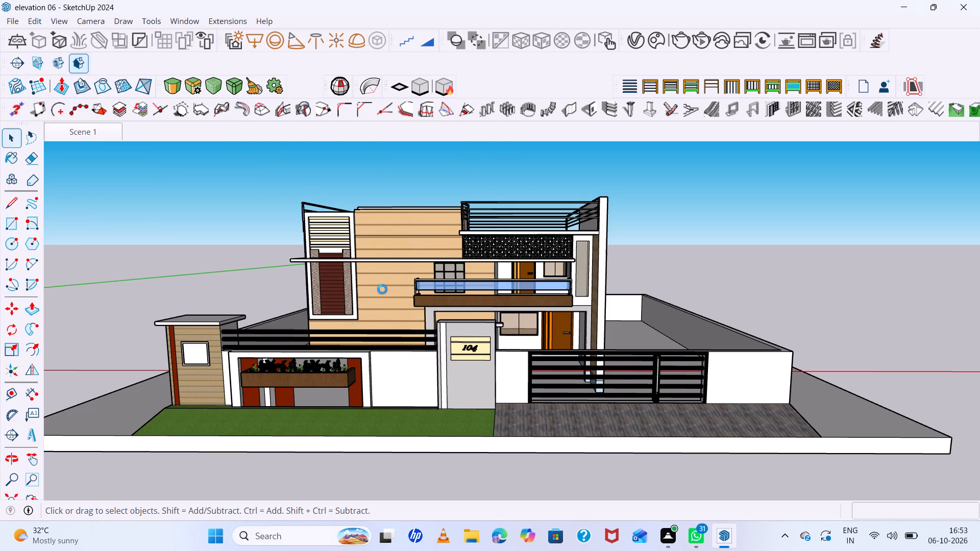
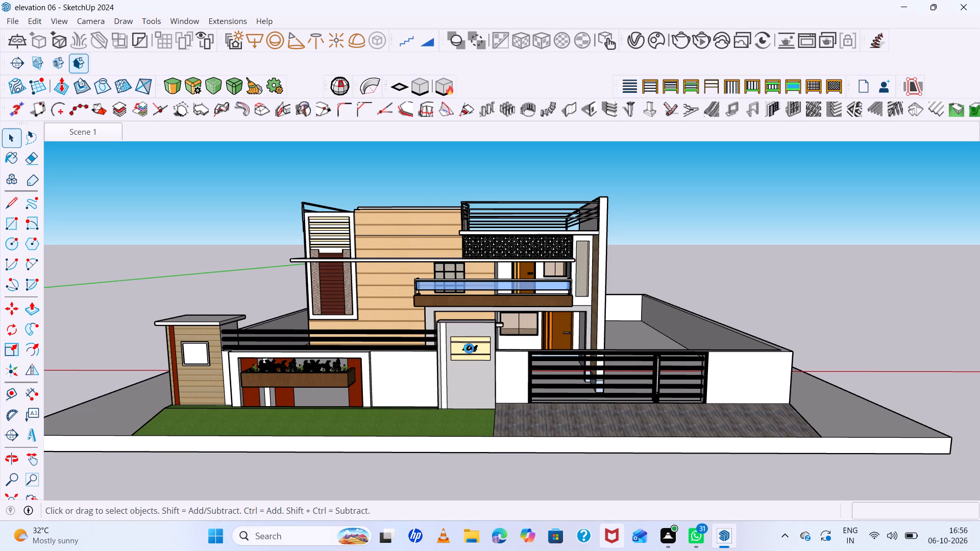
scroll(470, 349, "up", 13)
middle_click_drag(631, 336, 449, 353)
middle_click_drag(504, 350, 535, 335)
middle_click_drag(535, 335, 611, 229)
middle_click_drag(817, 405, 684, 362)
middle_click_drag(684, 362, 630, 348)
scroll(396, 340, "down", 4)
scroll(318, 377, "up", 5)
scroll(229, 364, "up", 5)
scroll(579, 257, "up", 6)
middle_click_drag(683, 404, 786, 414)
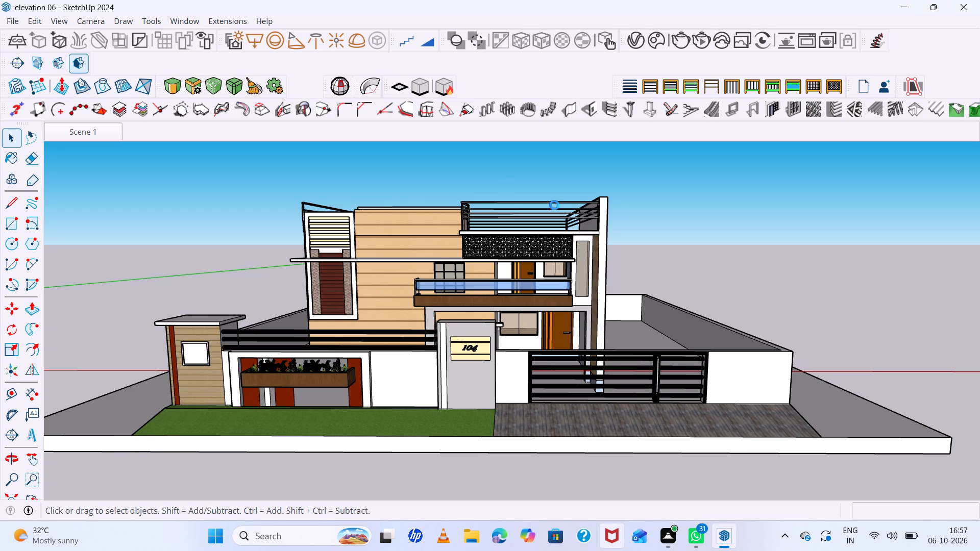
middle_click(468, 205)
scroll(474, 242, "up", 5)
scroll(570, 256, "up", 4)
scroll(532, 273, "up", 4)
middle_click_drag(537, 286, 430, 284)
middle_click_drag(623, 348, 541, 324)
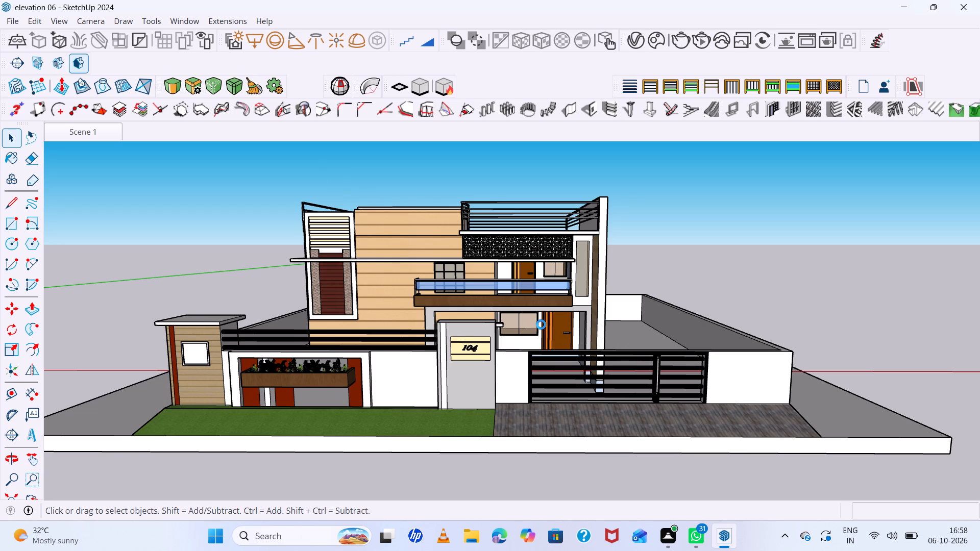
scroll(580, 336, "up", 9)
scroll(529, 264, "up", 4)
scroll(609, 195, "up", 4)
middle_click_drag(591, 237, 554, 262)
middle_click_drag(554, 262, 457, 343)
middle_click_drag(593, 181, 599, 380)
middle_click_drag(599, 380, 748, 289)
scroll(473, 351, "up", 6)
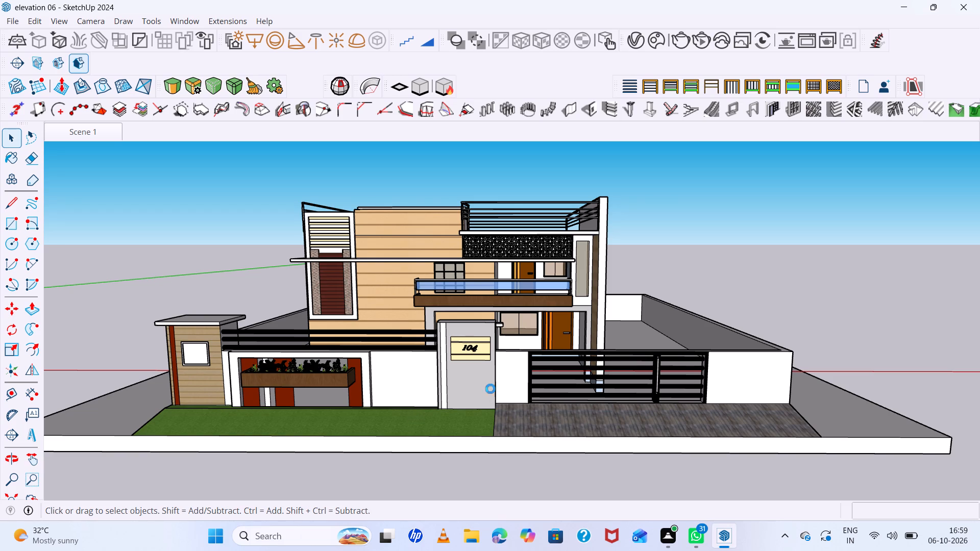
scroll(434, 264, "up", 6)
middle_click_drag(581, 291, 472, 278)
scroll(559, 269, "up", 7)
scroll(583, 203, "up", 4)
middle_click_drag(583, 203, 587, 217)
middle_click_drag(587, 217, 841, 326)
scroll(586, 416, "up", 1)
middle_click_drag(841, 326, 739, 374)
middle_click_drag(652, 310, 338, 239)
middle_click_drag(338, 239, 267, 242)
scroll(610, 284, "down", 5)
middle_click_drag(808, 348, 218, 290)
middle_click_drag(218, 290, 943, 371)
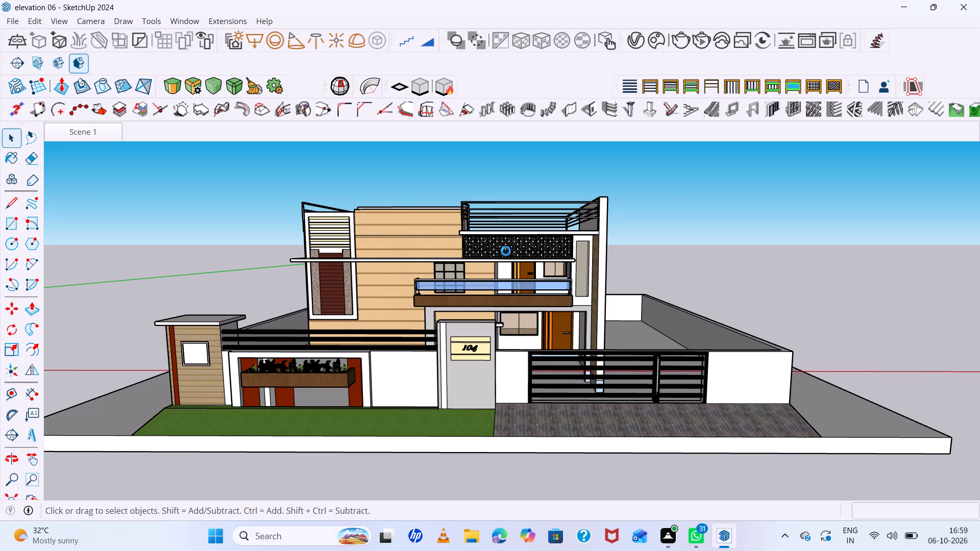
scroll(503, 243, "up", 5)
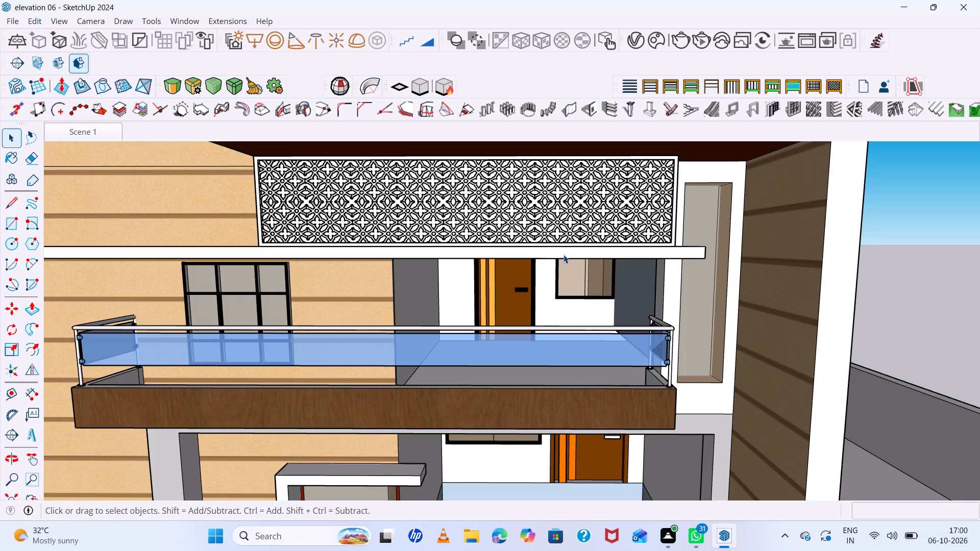
Examine the finished house's balcony, door and windows up close, and the whole front elevation from a low viewpoint.
scroll(563, 255, "down", 4)
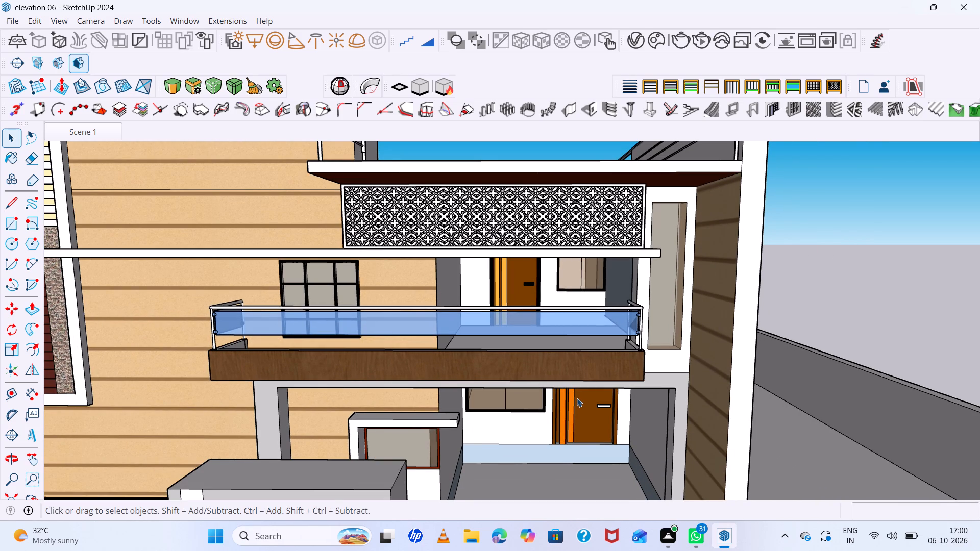
scroll(577, 398, "down", 4)
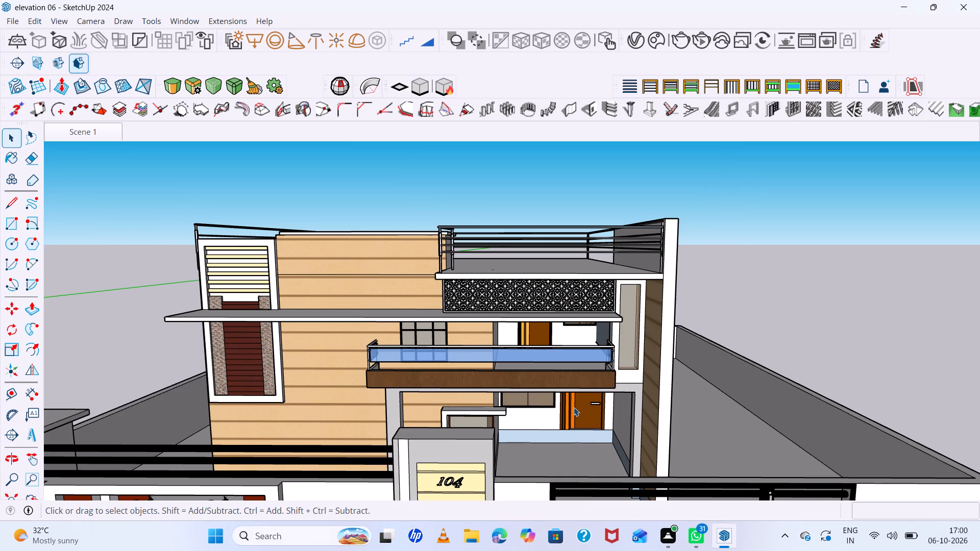
scroll(574, 407, "down", 4)
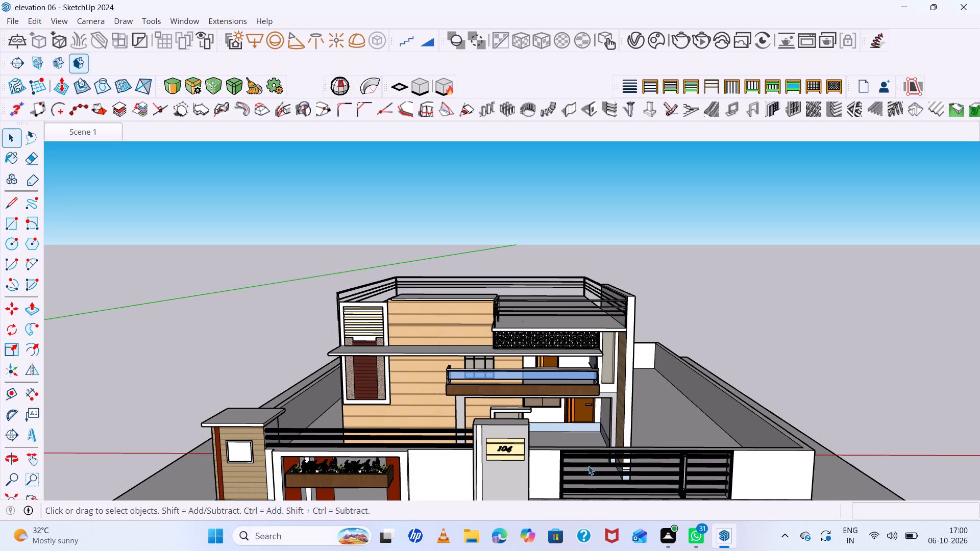
scroll(589, 466, "down", 3)
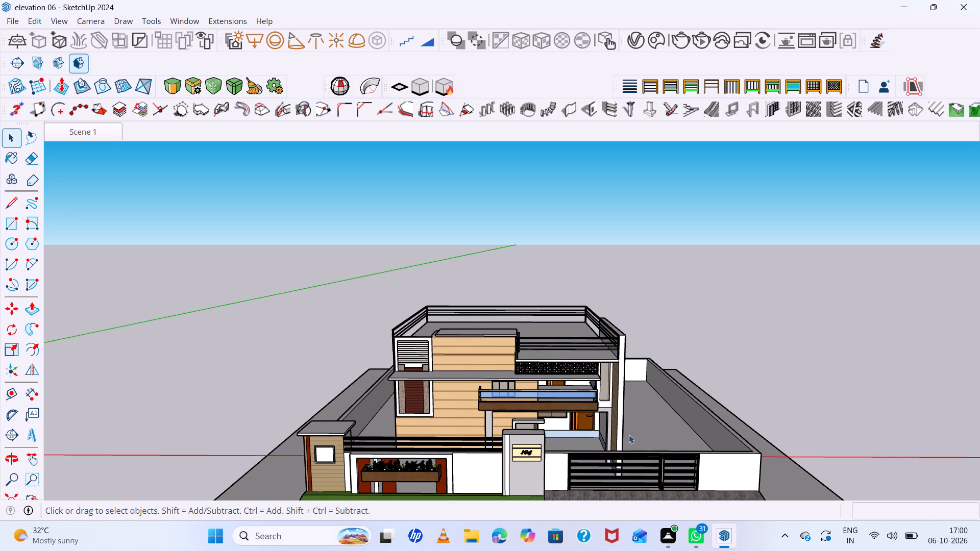
middle_click_drag(632, 410, 623, 322)
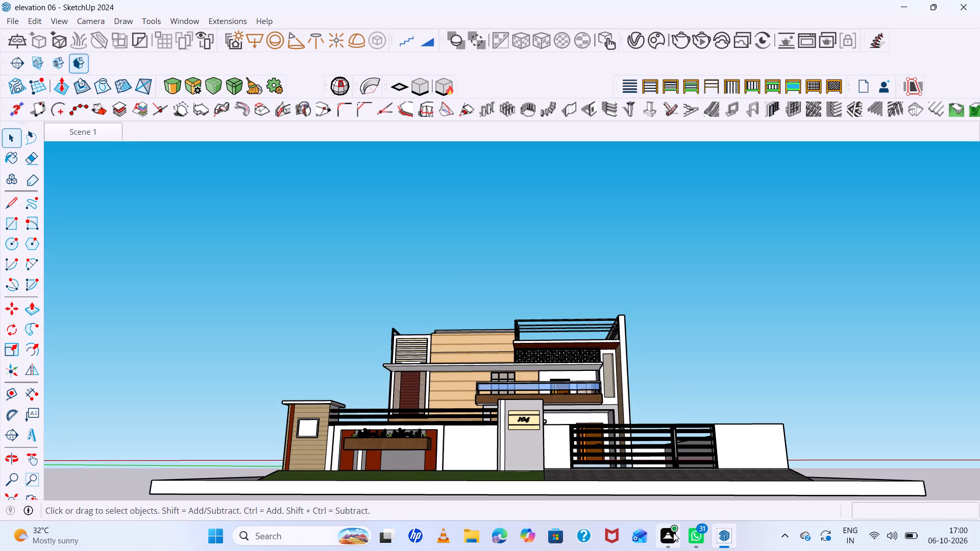